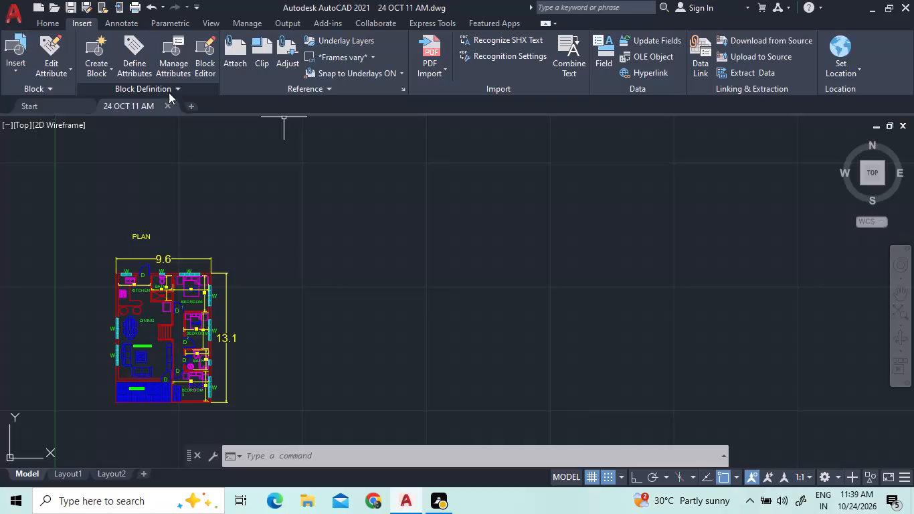
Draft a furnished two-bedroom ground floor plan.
Close the 24 OCT 11 AM house plan drawing.
{"action": "left_click", "coordinate": [169, 100]}
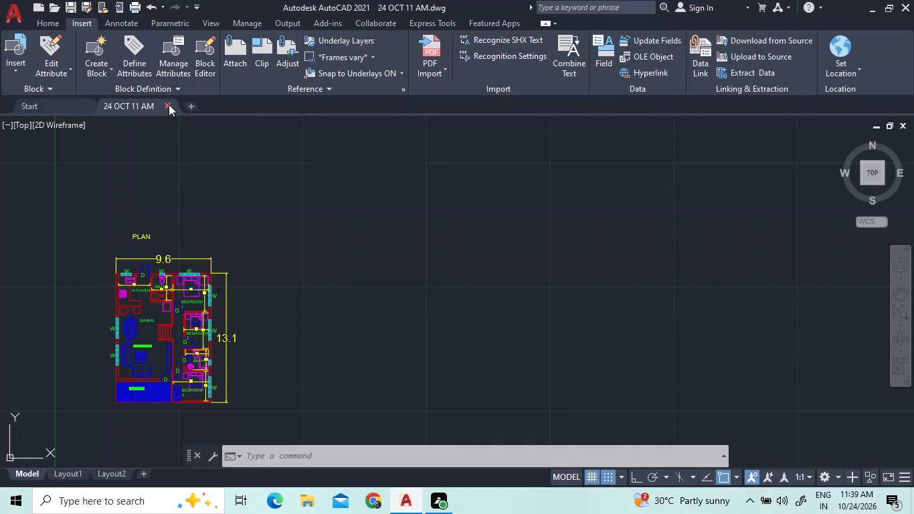
{"action": "left_click", "coordinate": [169, 104]}
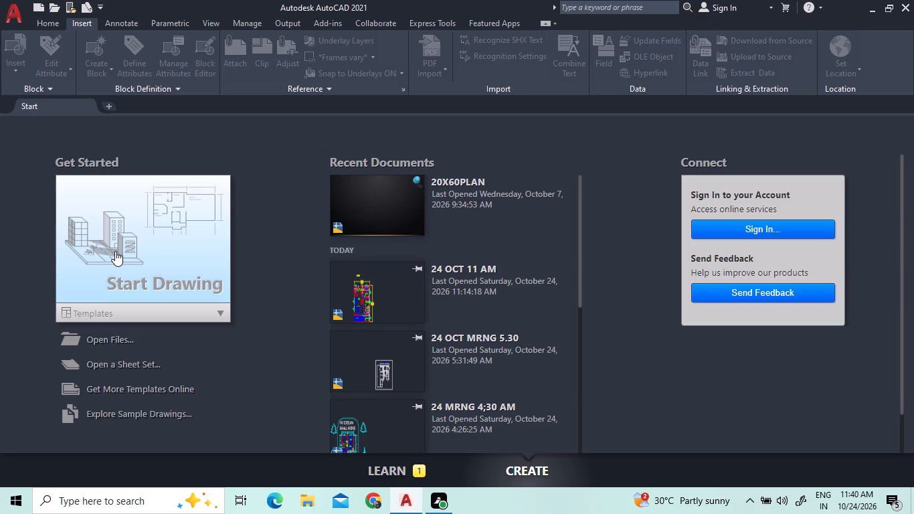
Start a new blank drawing from the default template.
{"action": "left_click", "coordinate": [114, 252]}
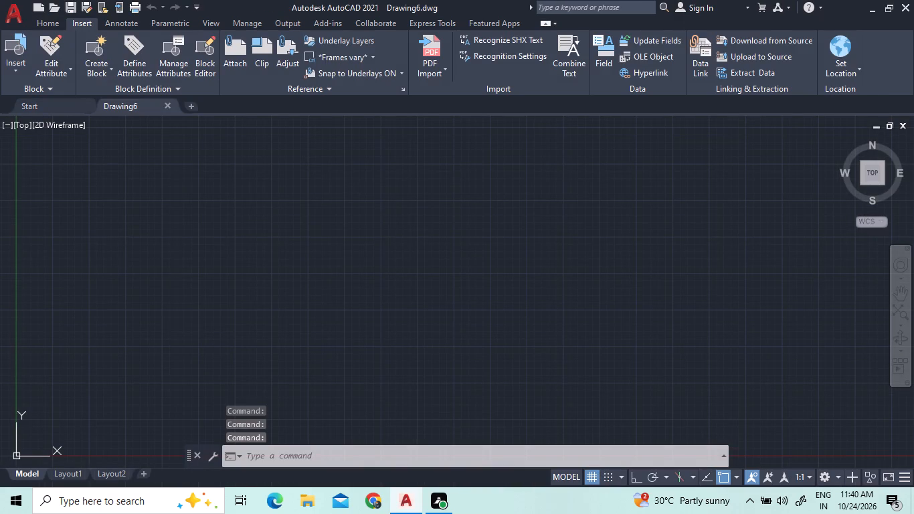
Turn on command log recording with LOGFILEON, running the command three times.
{"action": "type", "text": "LO"}
{"action": "key", "text": "g"}
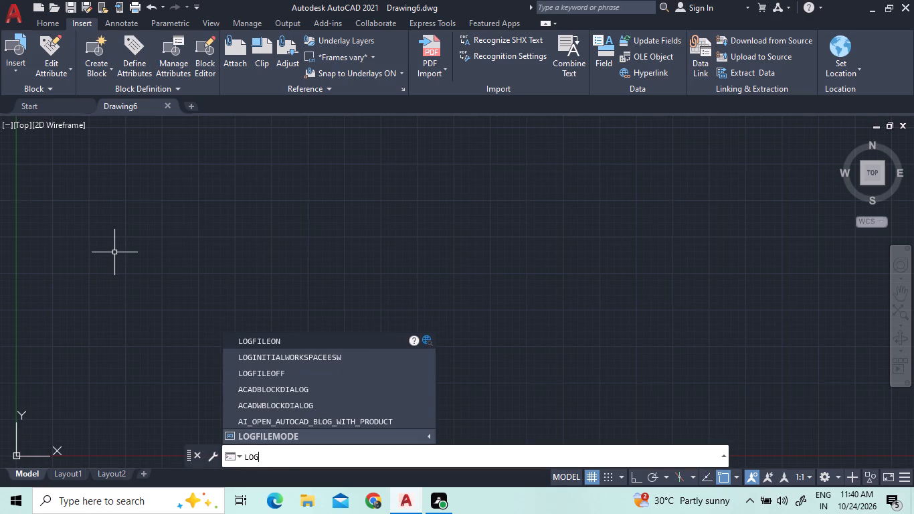
{"action": "key", "text": "Return"}
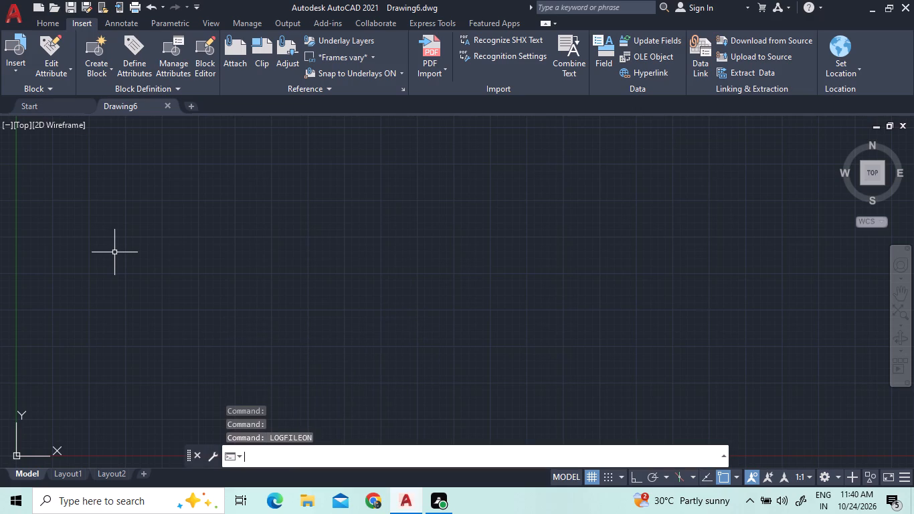
{"action": "type", "text": "LO"}
{"action": "key", "text": "g"}
{"action": "key", "text": "Return"}
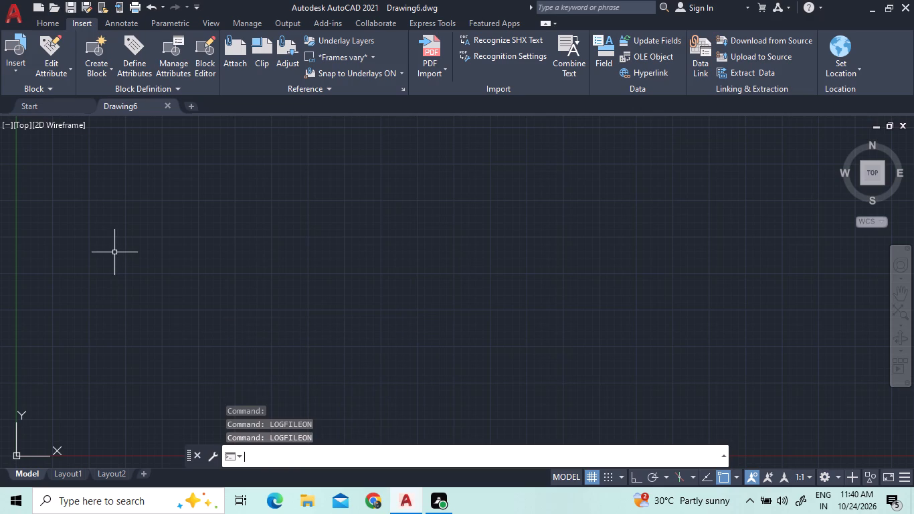
{"action": "type", "text": "LOG"}
{"action": "key", "text": "Return"}
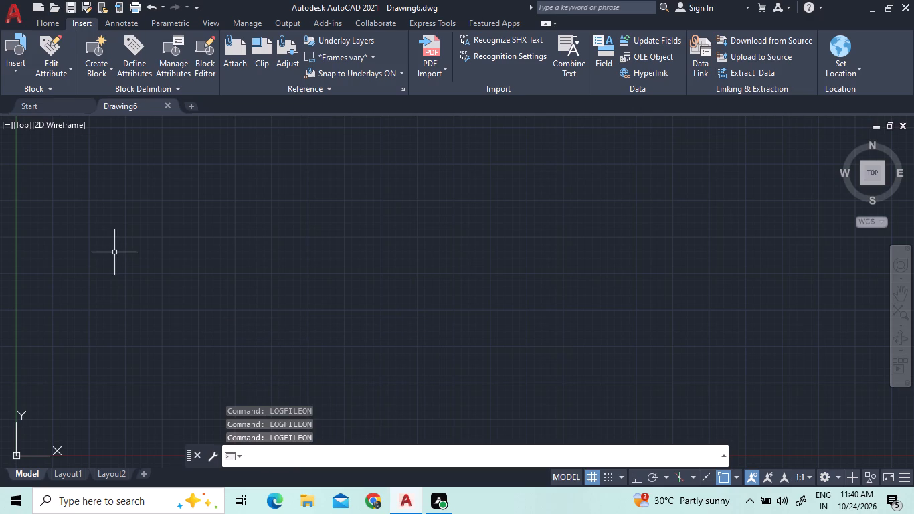
Configure the drawing units to a length precision of 0 and an insertion scale in centimeters.
{"action": "type", "text": "UN"}
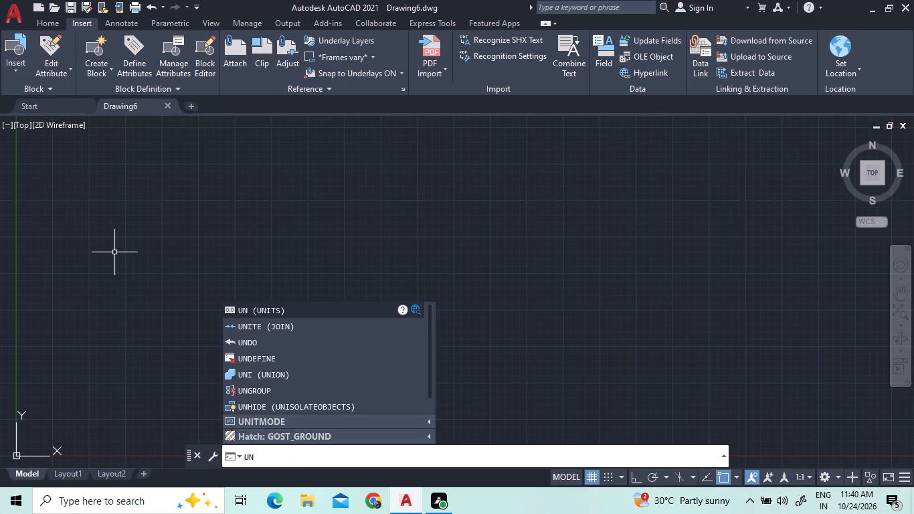
{"action": "key", "text": "Return"}
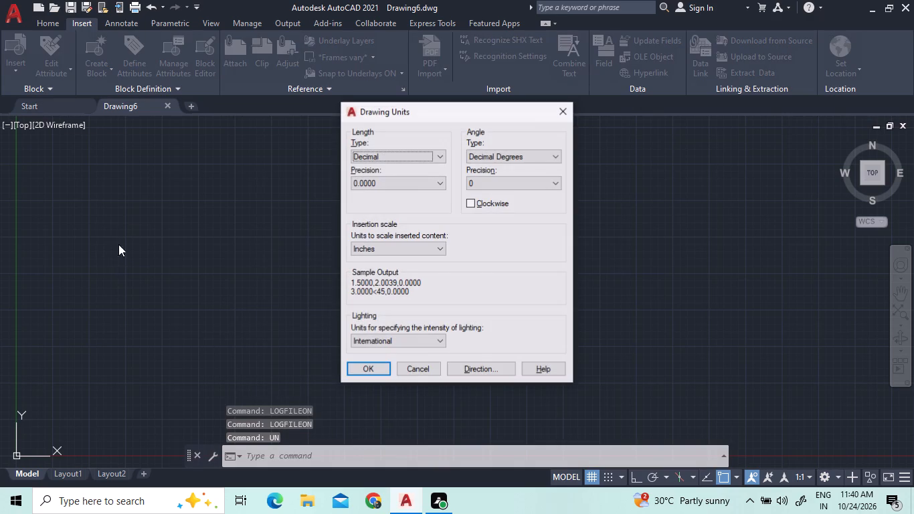
{"action": "left_click", "coordinate": [403, 179]}
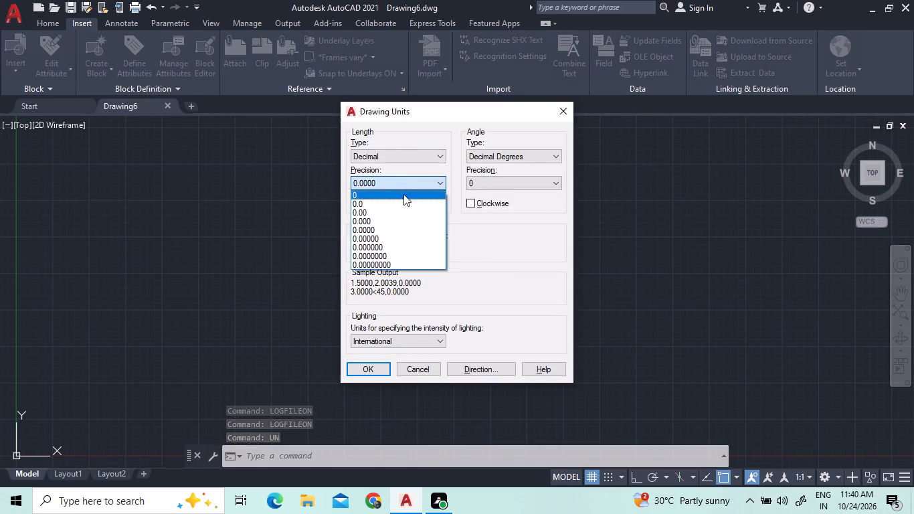
{"action": "left_click", "coordinate": [401, 195]}
{"action": "left_click", "coordinate": [398, 178]}
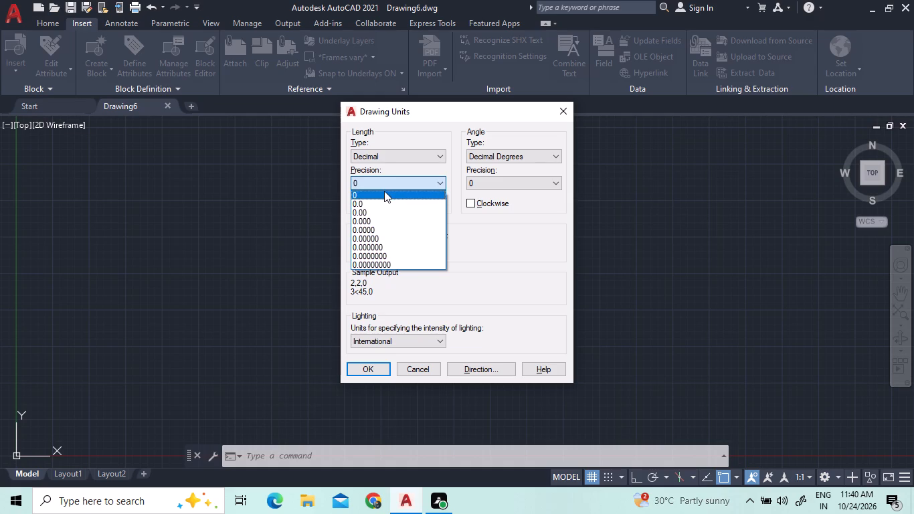
{"action": "left_click", "coordinate": [384, 191]}
{"action": "left_click", "coordinate": [365, 246]}
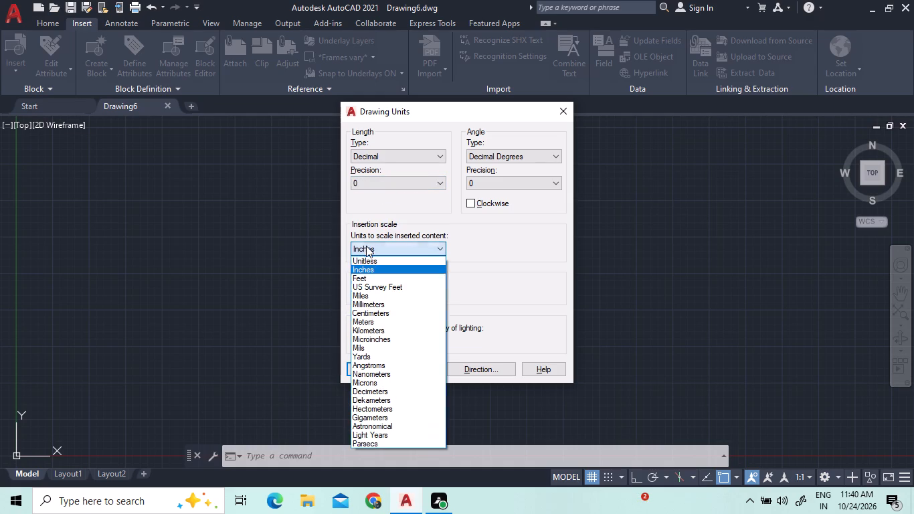
{"action": "left_click", "coordinate": [365, 311]}
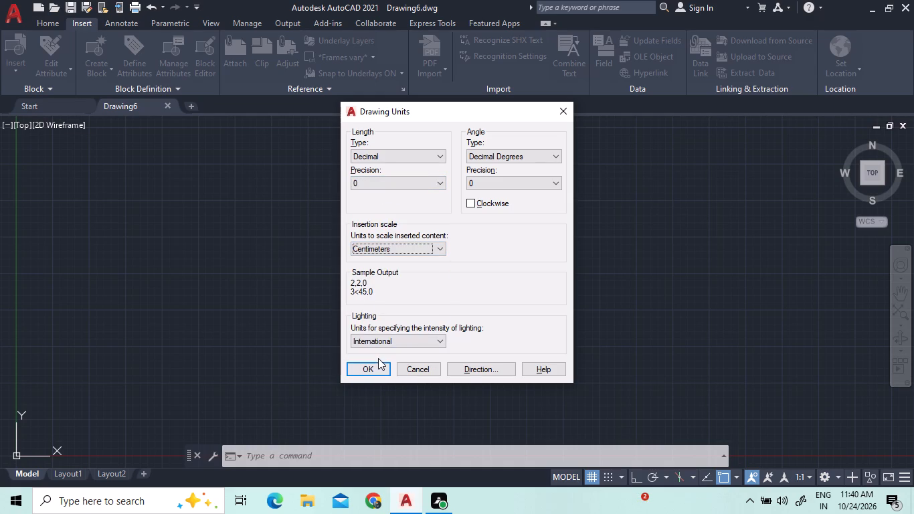
{"action": "left_click", "coordinate": [381, 359]}
{"action": "left_click", "coordinate": [381, 361]}
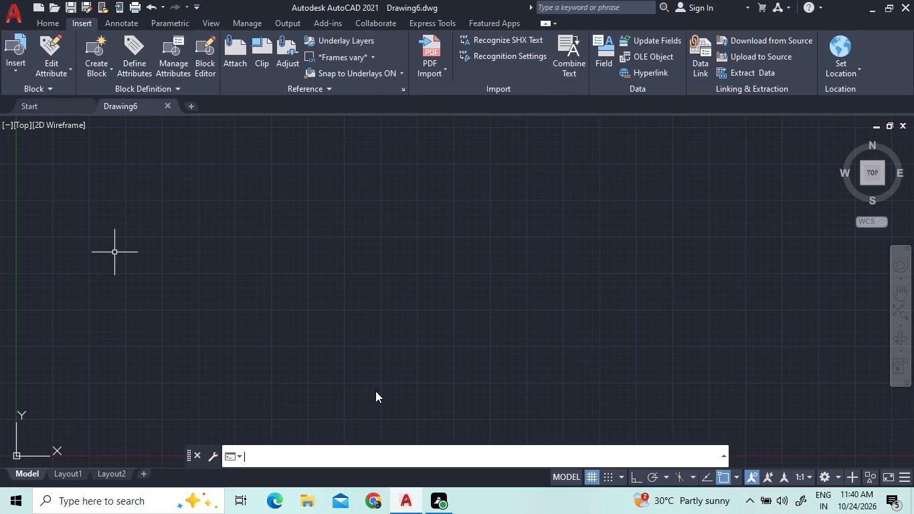
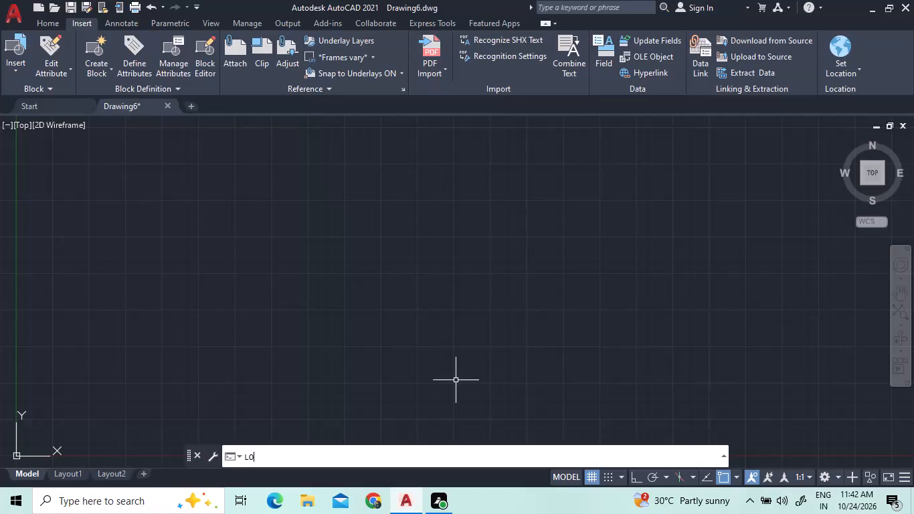
Turn on command log recording again with LOGFILEON.
{"action": "type", "text": "GIN"}
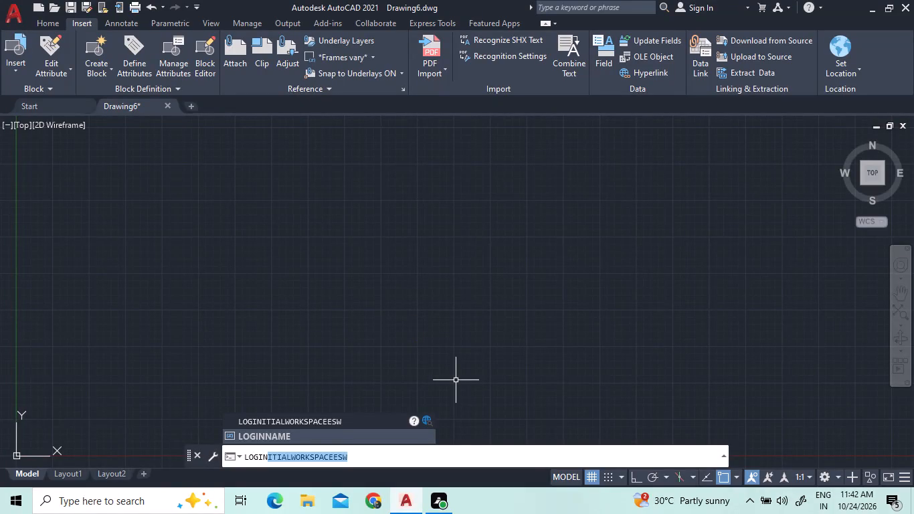
{"action": "key", "text": "BackSpace"}
{"action": "key", "text": "BackSpace"}
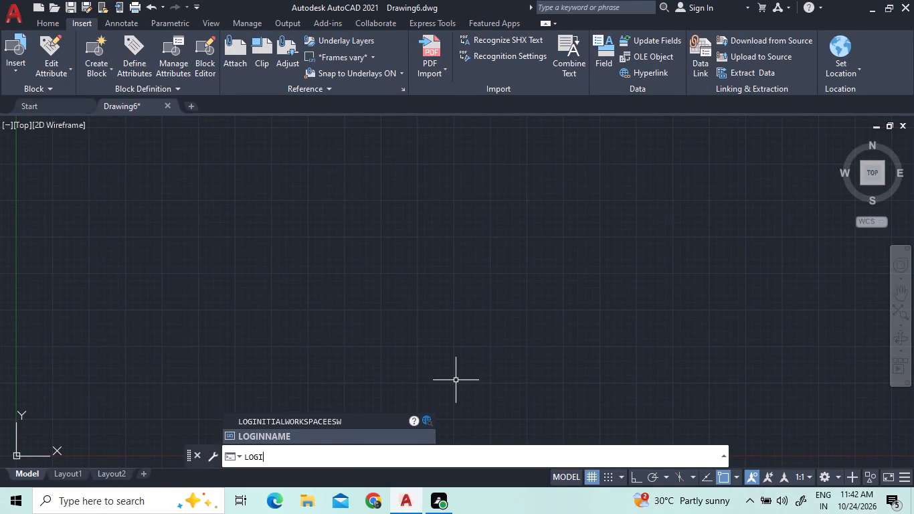
{"action": "key", "text": "BackSpace"}
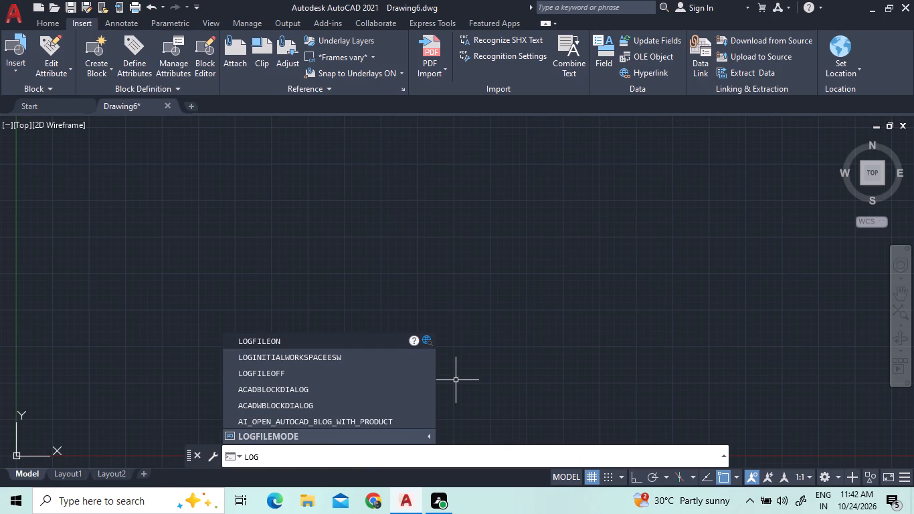
{"action": "key", "text": "Return"}
Review the drawing units settings for length, angle and insertion scale, and accept them.
{"action": "type", "text": "UN"}
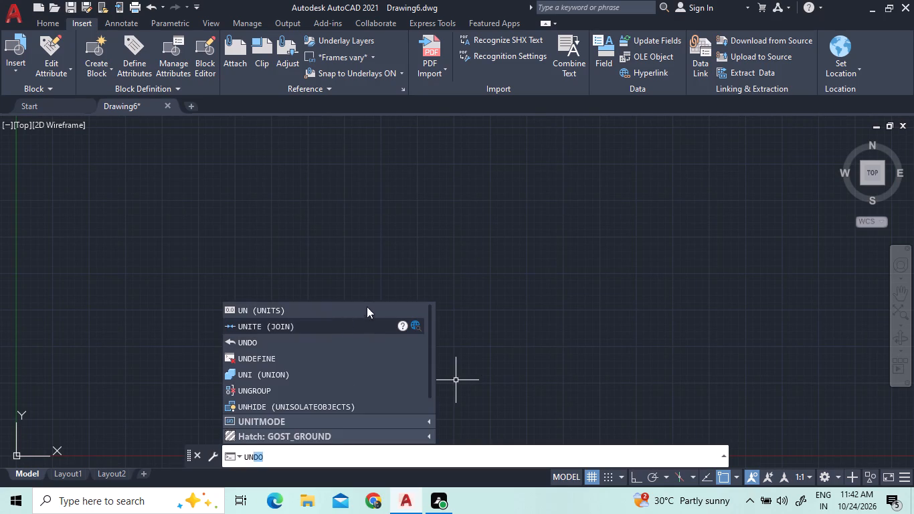
{"action": "left_click", "coordinate": [365, 305]}
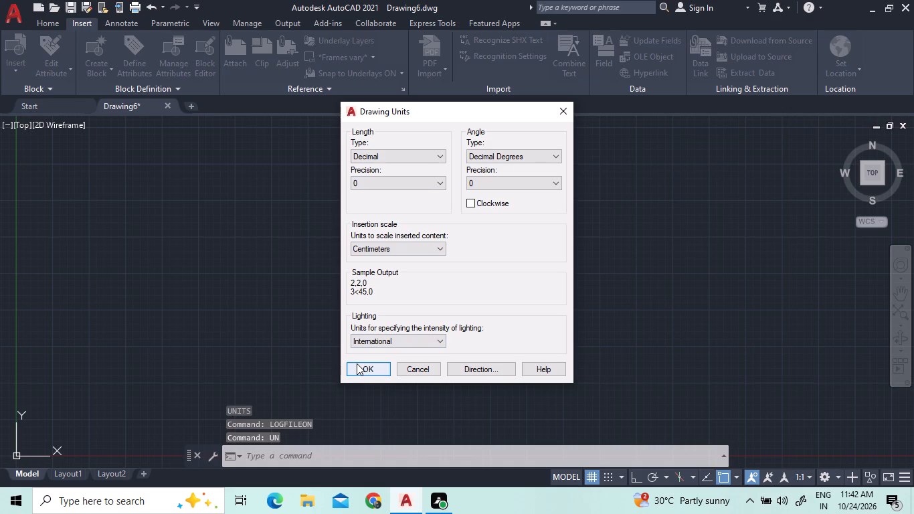
{"action": "left_click", "coordinate": [357, 363]}
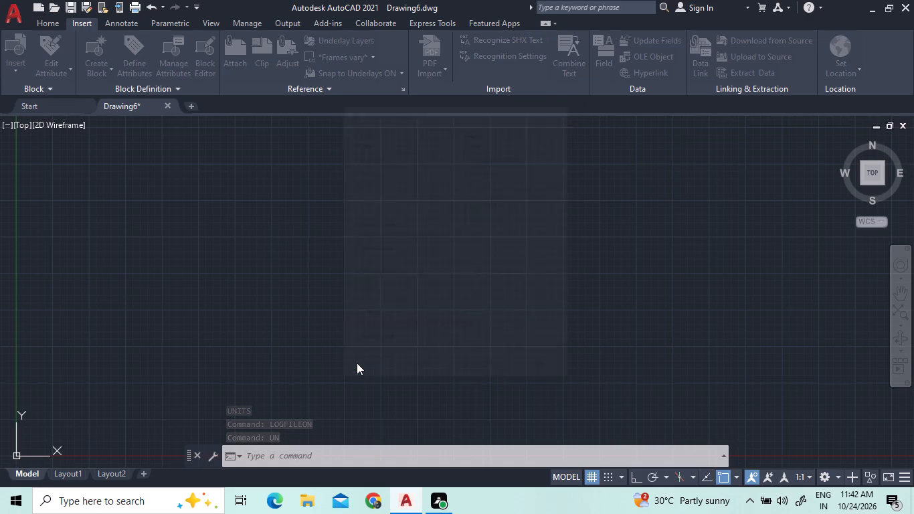
Modify the Standard dimension style so its linear dimensions use a primary units precision of 0.
{"action": "key", "text": "d"}
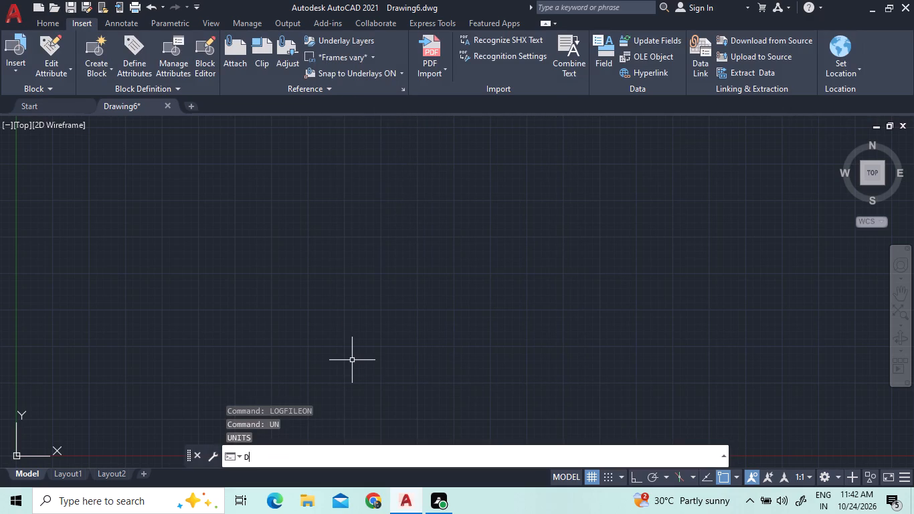
{"action": "type", "text": "IM"}
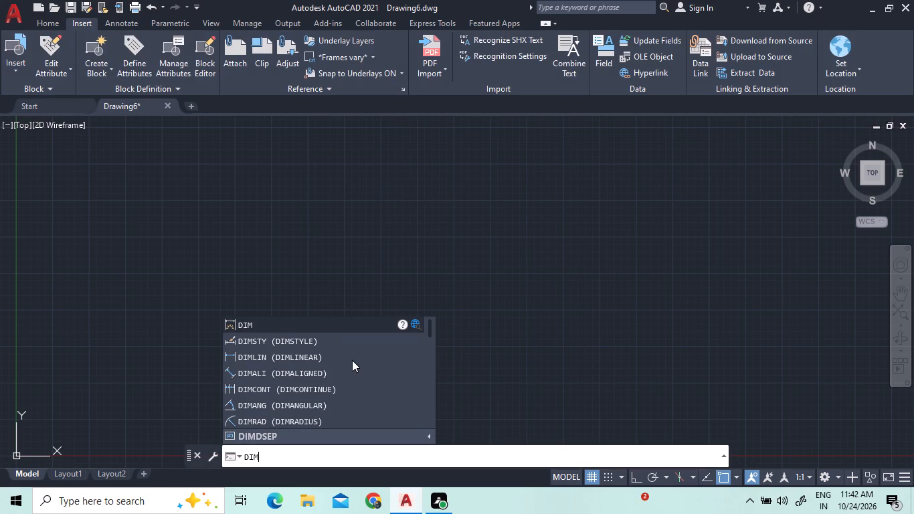
{"action": "key", "text": "s"}
{"action": "key", "text": "Return"}
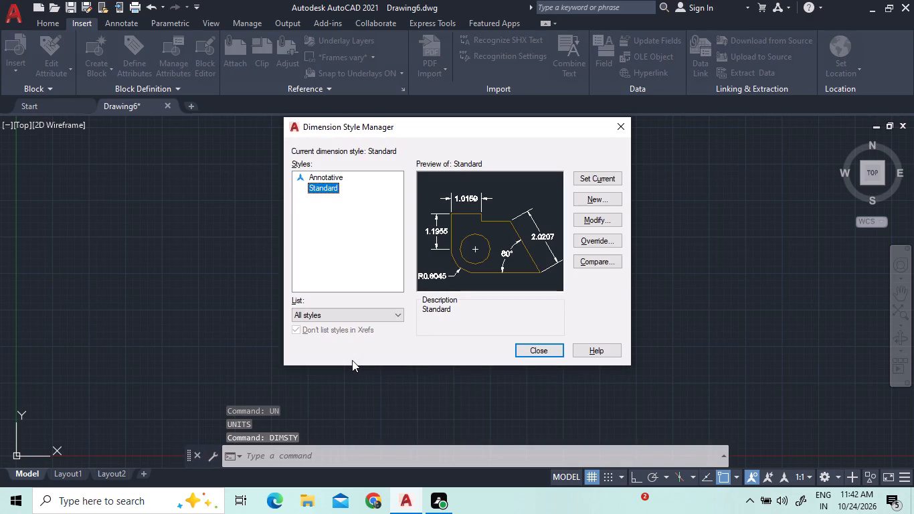
{"action": "left_click", "coordinate": [604, 218]}
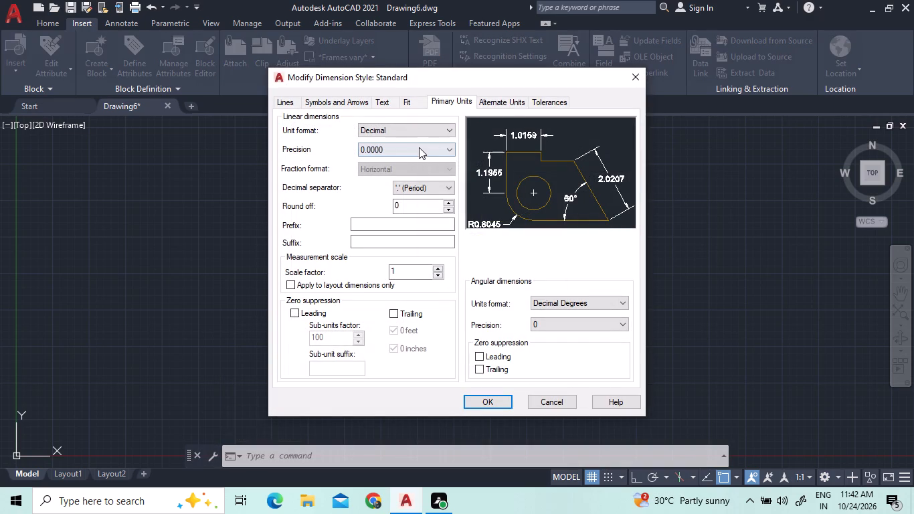
{"action": "left_click", "coordinate": [419, 148]}
{"action": "left_click", "coordinate": [418, 164]}
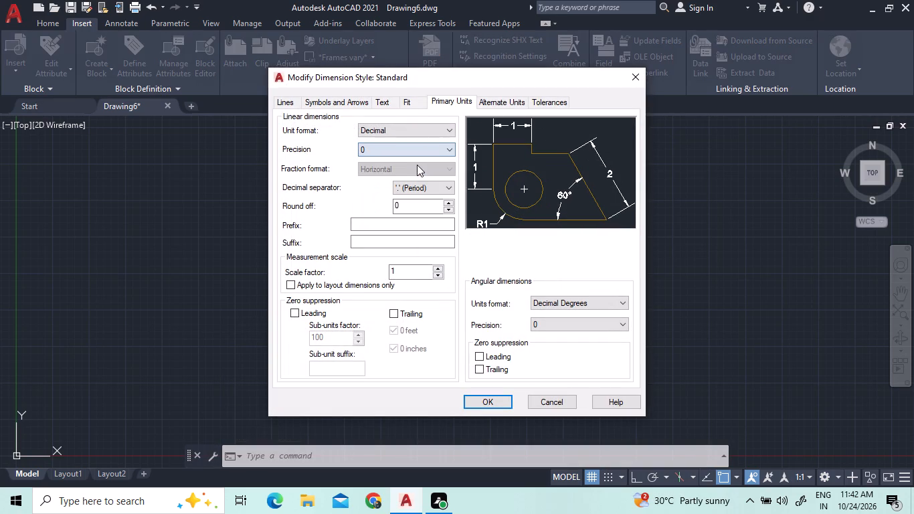
{"action": "left_click", "coordinate": [490, 396]}
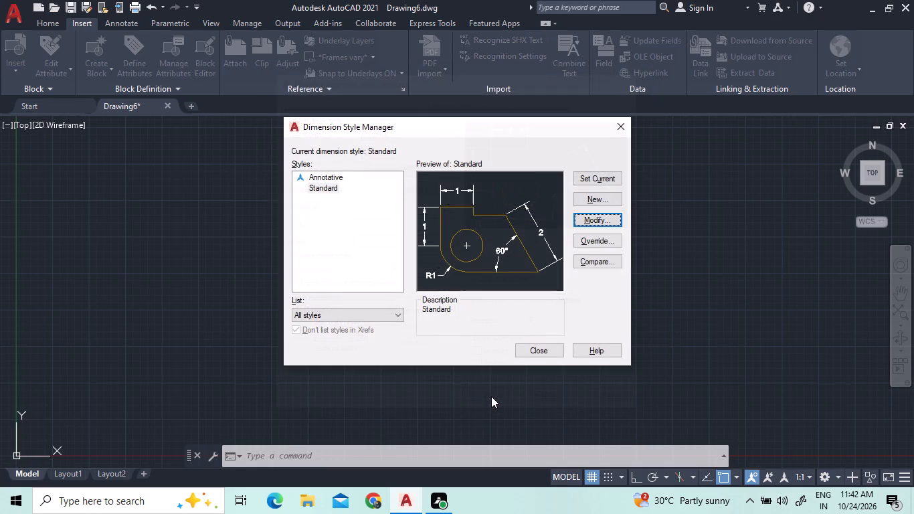
{"action": "left_click", "coordinate": [551, 349]}
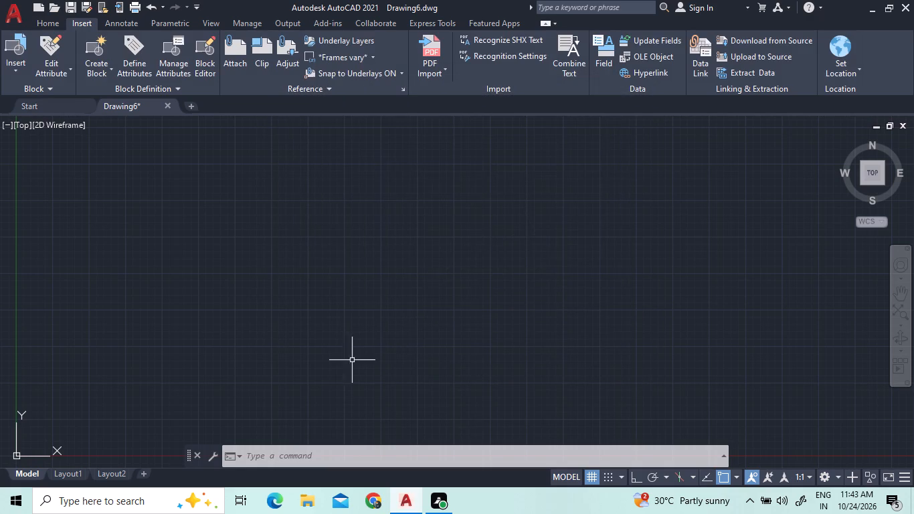
Start resetting the model space limits with the LIMITS command.
{"action": "left_click", "coordinate": [254, 446]}
{"action": "type", "text": "LIMIT"}
{"action": "key", "text": "Return"}
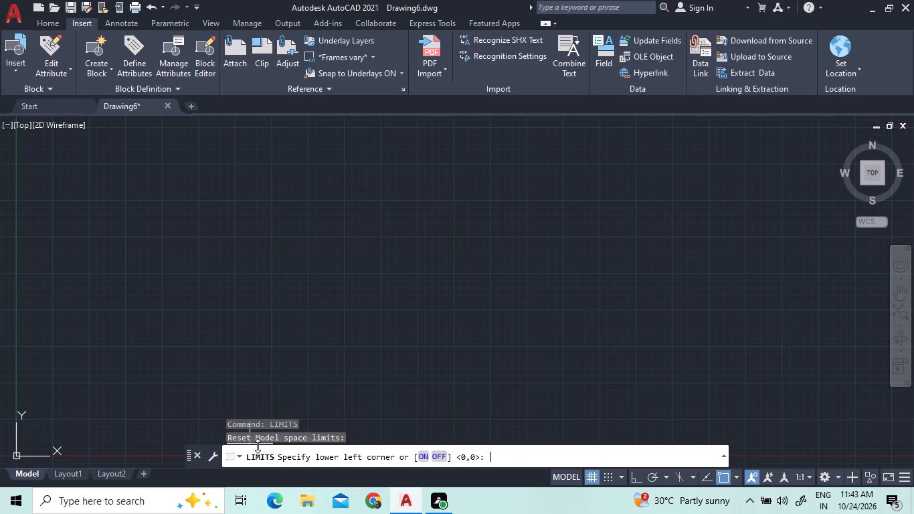
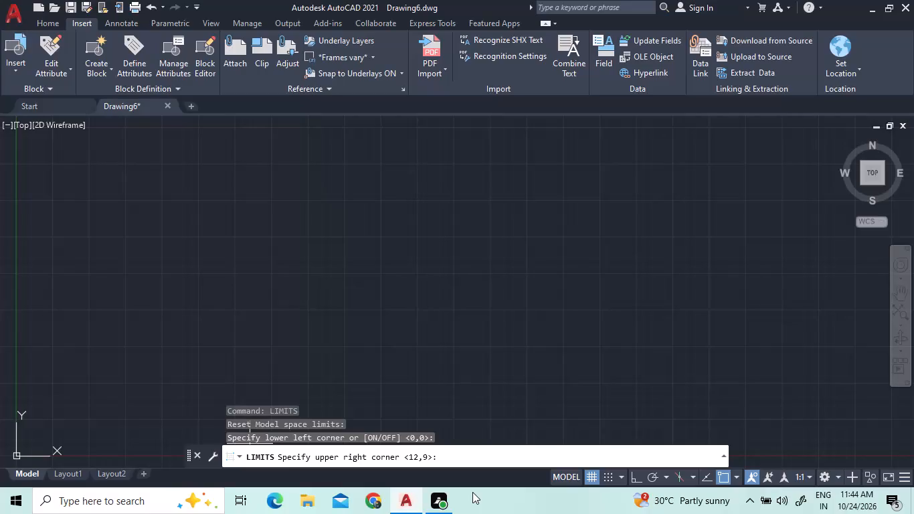
Set the upper right corner of the model space limits to 5000,5000 and apply Zoom All.
{"action": "key", "text": "1"}
{"action": "key", "text": "BackSpace"}
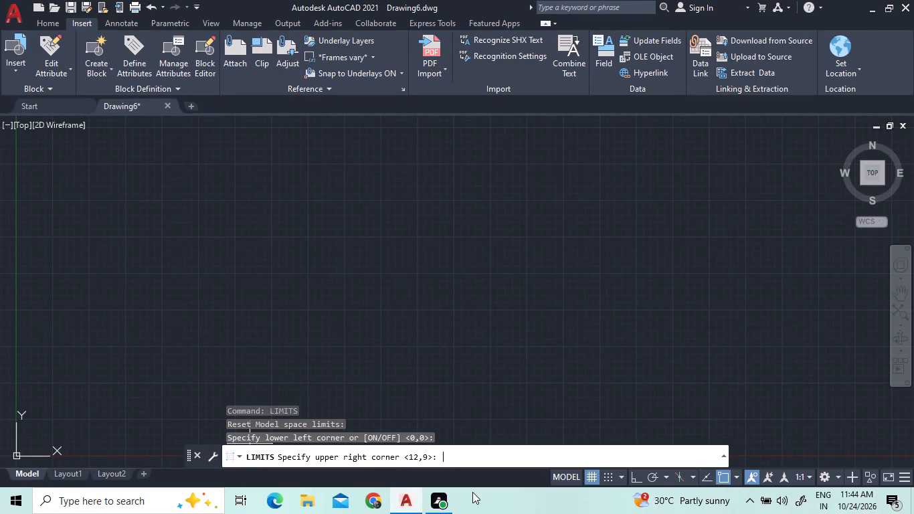
{"action": "type", "text": "500"}
{"action": "type", "text": "0,5"}
{"action": "type", "text": "000"}
{"action": "key", "text": "Return"}
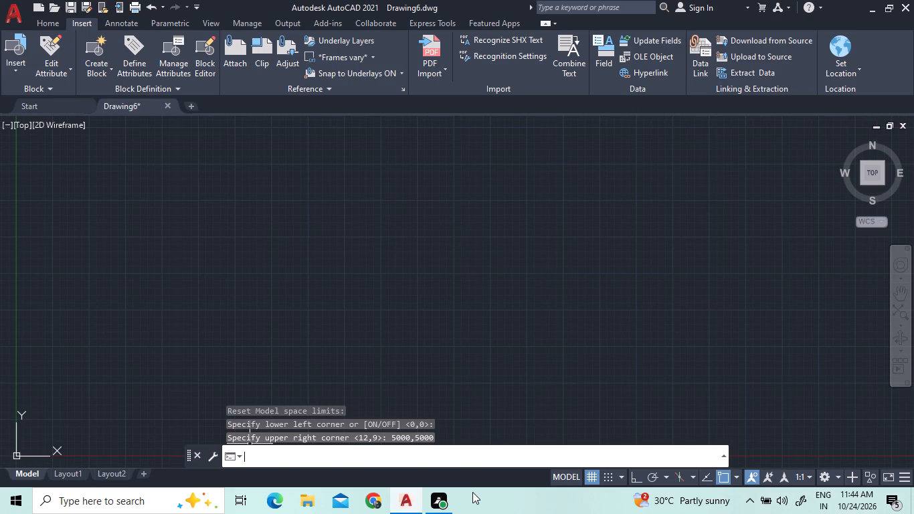
{"action": "key", "text": "z"}
{"action": "key", "text": "Return"}
{"action": "key", "text": "a"}
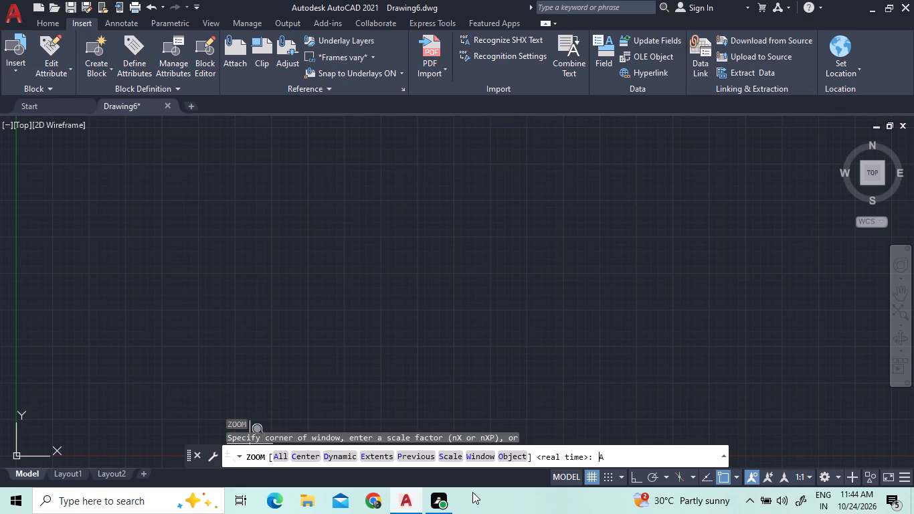
{"action": "key", "text": "Return"}
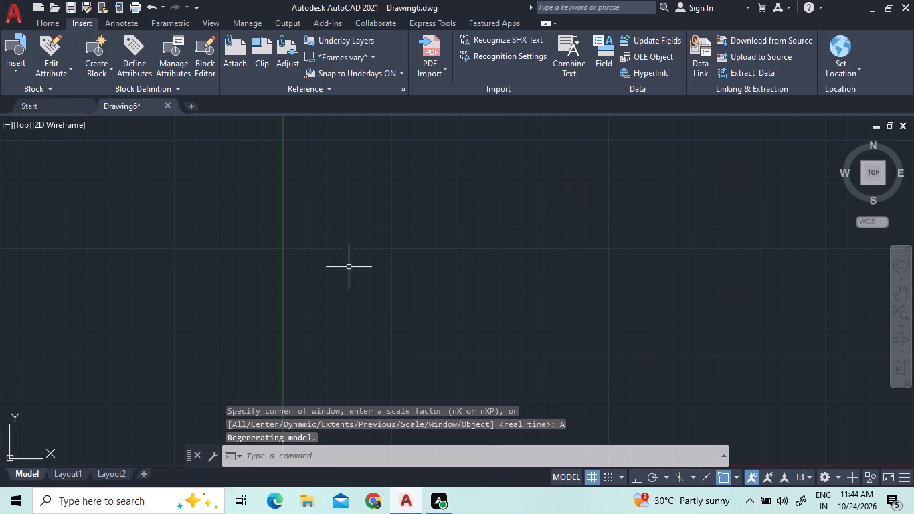
Turn on Ortho mode for drawing straight horizontal and vertical lines.
{"action": "left_click", "coordinate": [36, 16]}
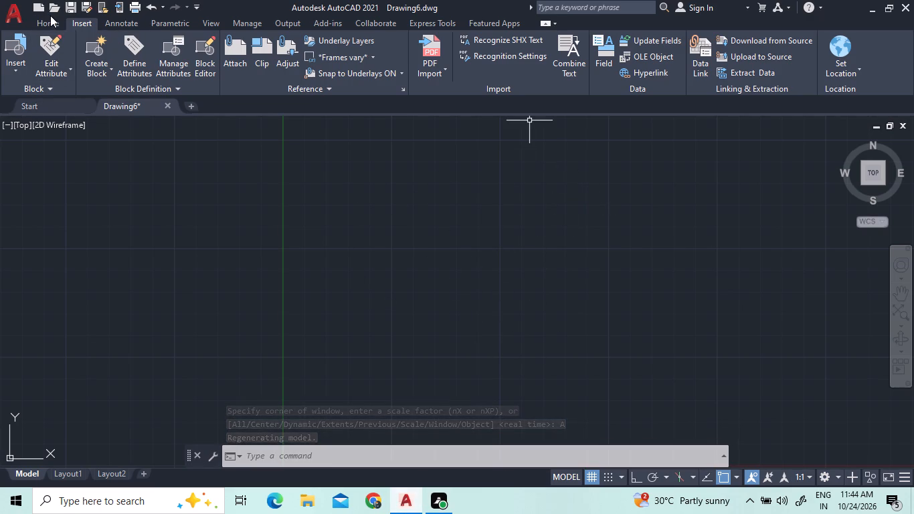
{"action": "left_click", "coordinate": [50, 24]}
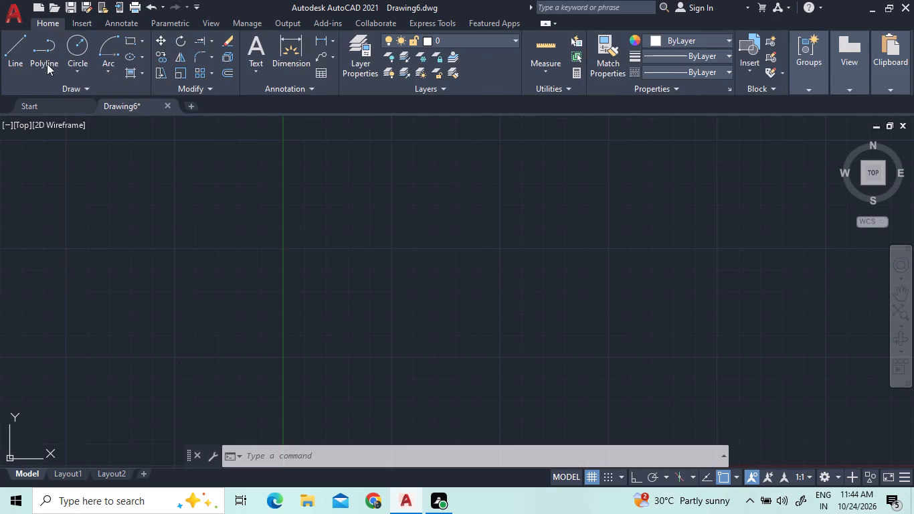
{"action": "left_click", "coordinate": [17, 44]}
{"action": "left_click", "coordinate": [239, 426]}
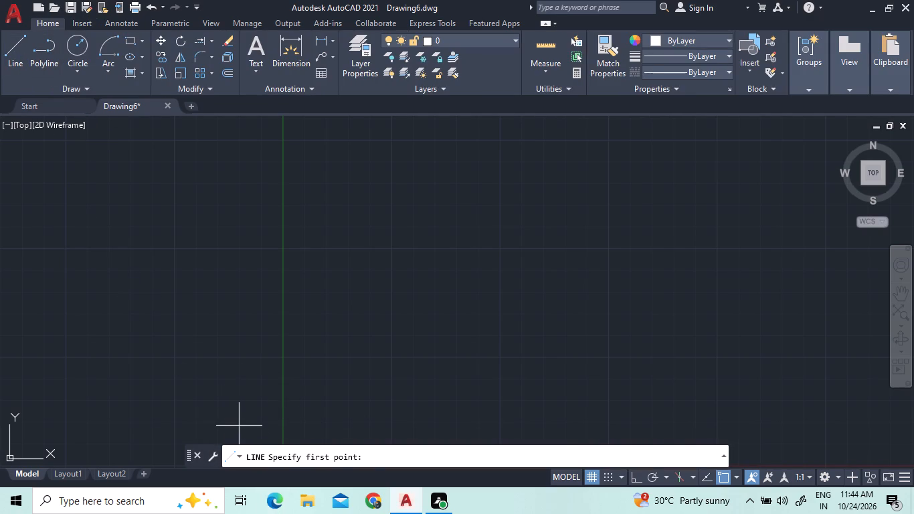
{"action": "key", "text": "F8"}
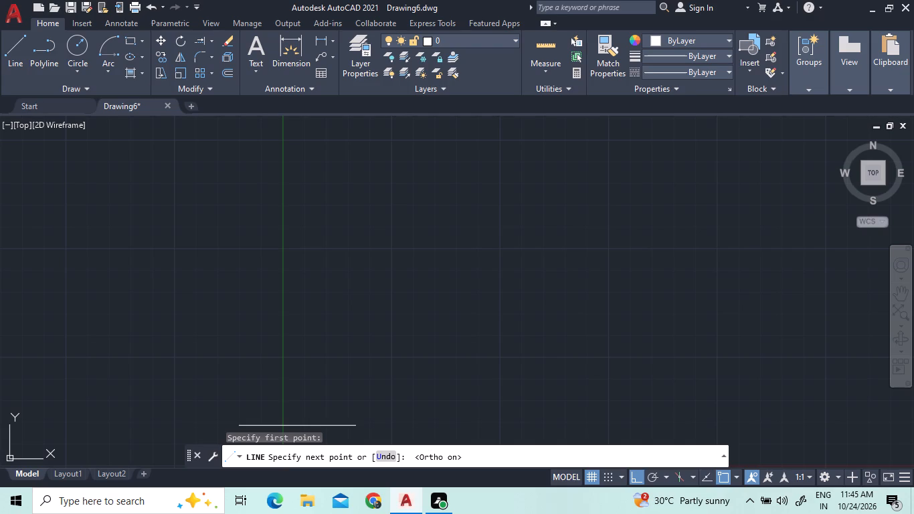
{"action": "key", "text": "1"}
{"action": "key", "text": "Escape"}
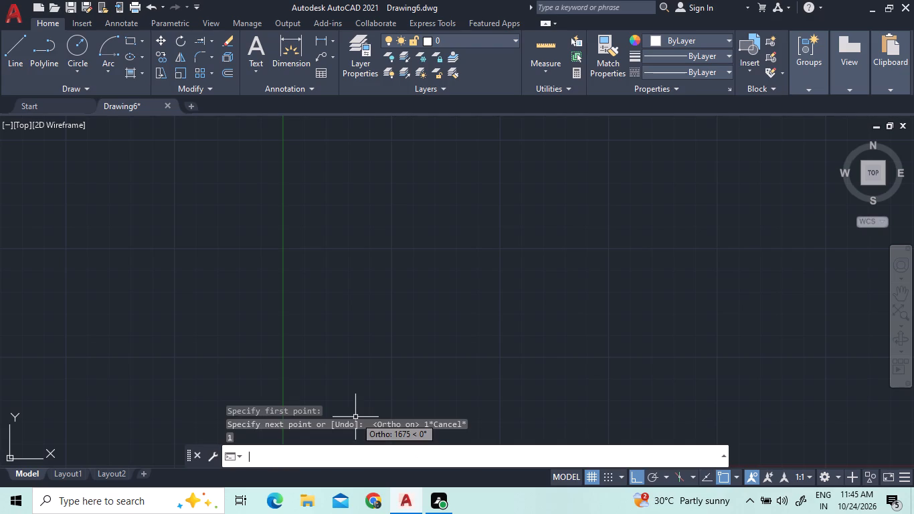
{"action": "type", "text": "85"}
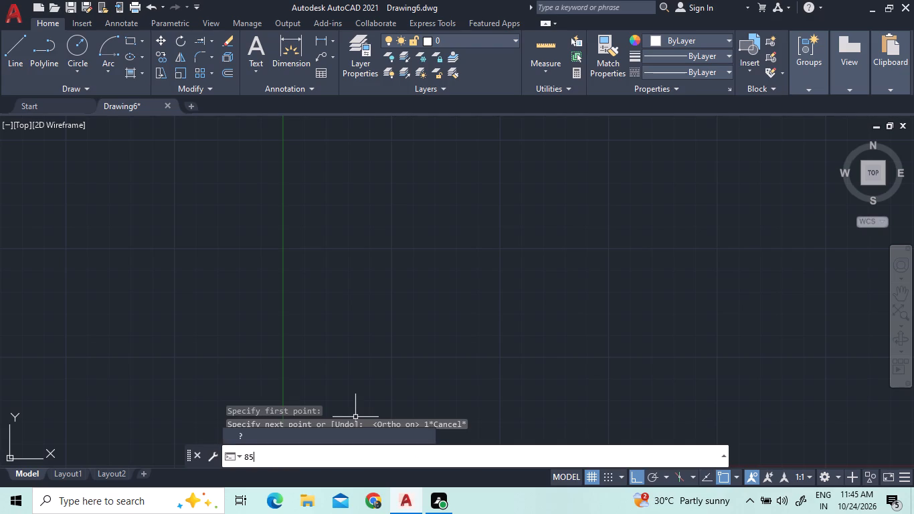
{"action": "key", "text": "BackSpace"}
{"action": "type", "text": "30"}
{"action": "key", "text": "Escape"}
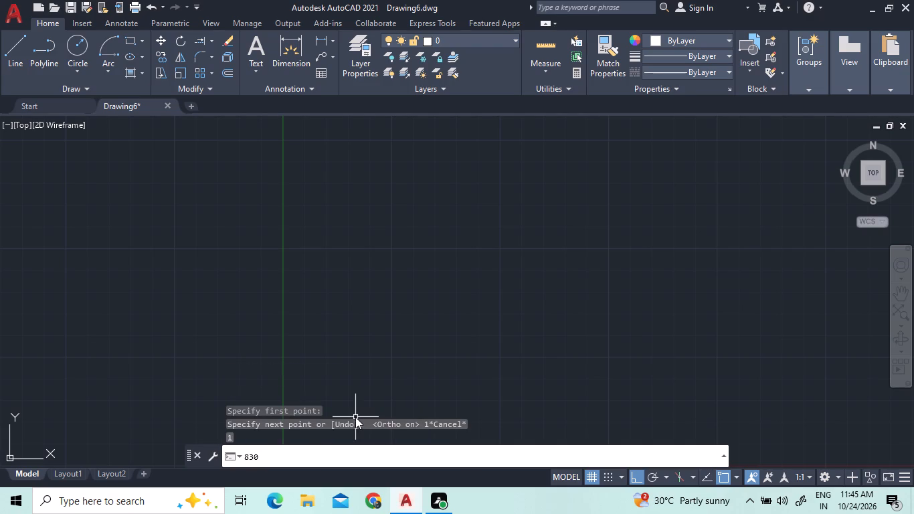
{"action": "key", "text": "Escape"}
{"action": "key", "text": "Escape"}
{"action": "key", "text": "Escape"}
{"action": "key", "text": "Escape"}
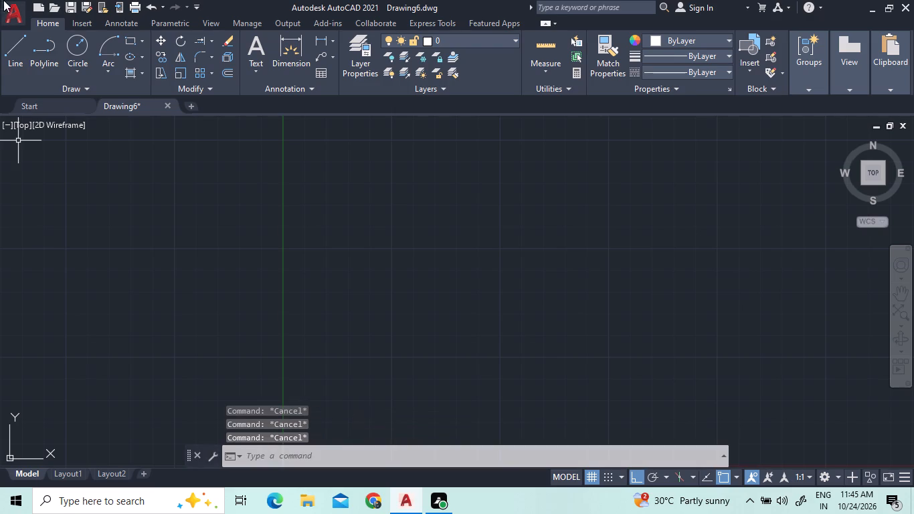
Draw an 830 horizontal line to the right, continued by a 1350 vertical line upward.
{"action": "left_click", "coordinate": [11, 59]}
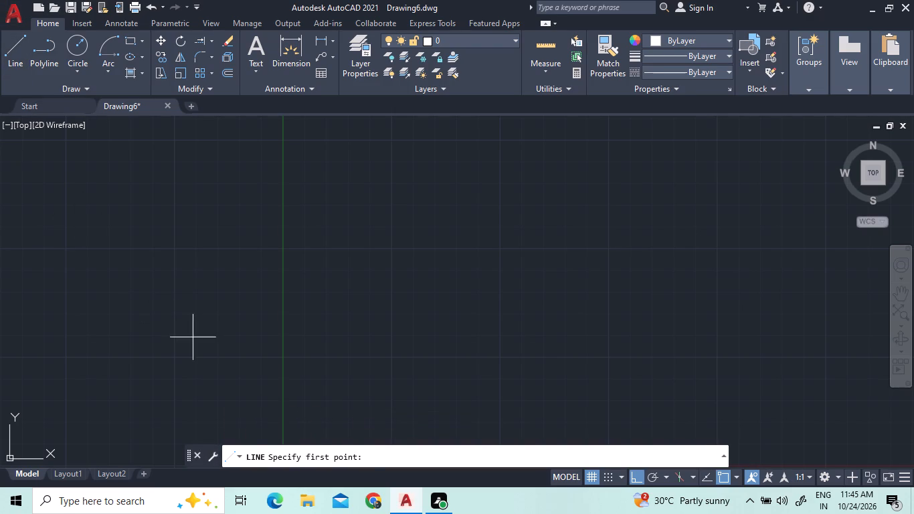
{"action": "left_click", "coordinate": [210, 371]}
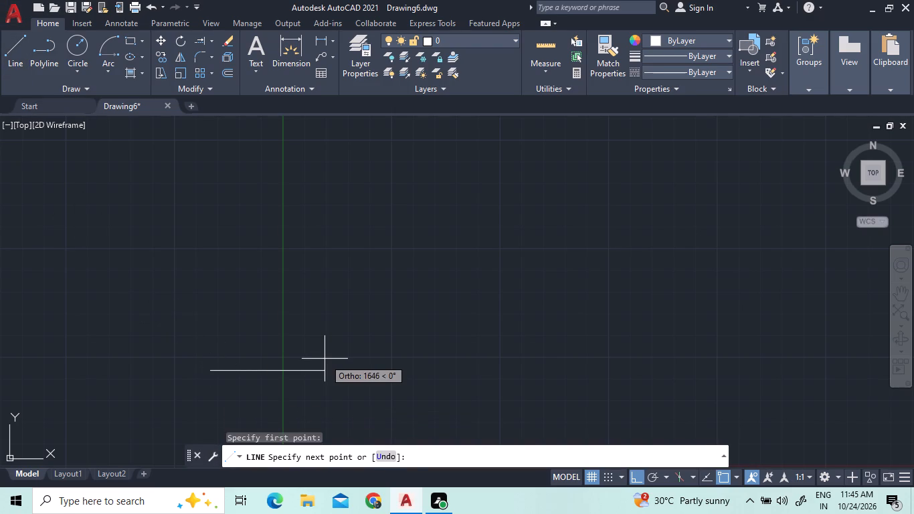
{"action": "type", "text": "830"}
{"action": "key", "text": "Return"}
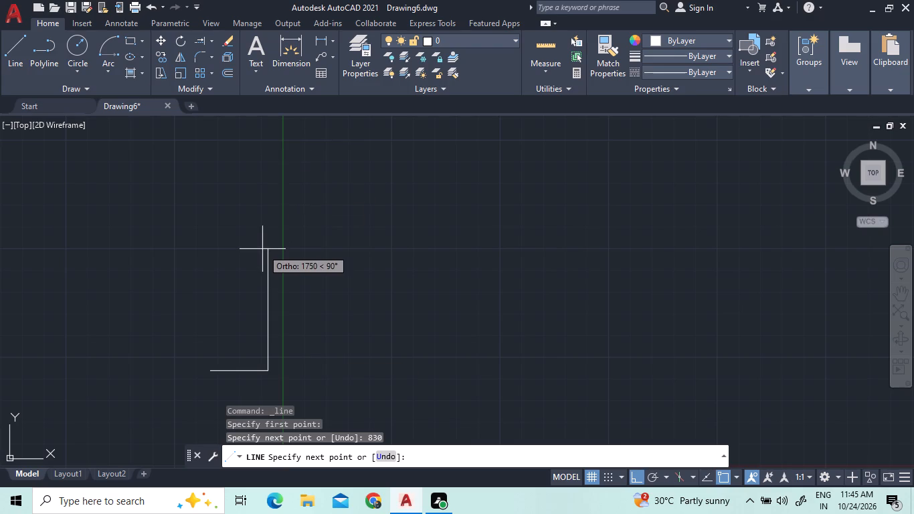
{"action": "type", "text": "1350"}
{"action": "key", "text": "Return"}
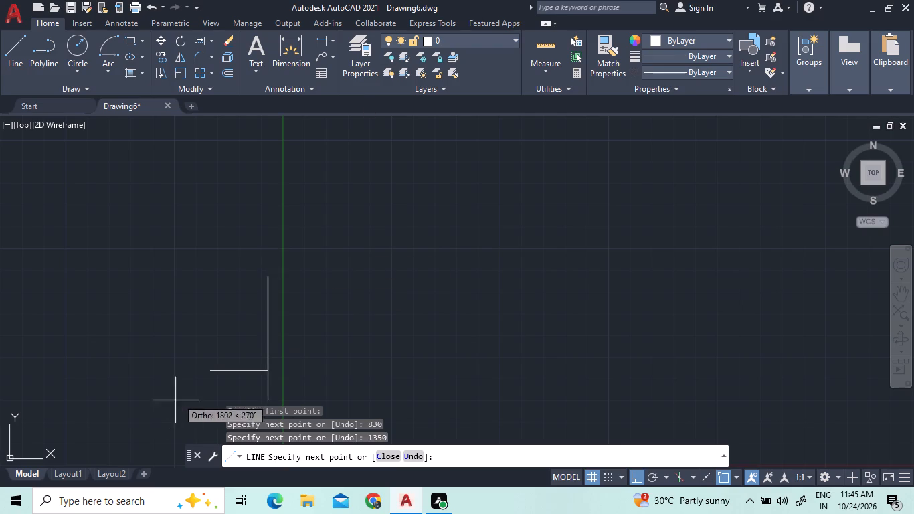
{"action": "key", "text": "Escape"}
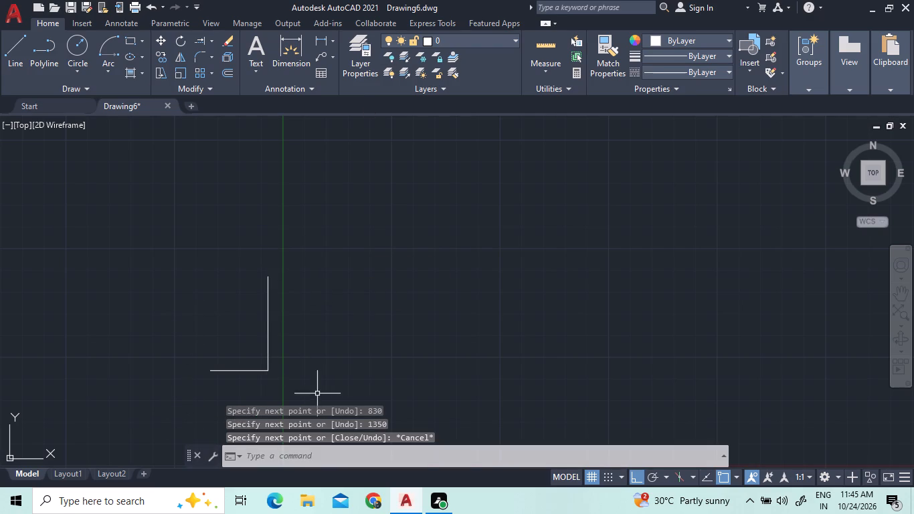
Check the lengths of the two connected lines with the quick Measure tool.
{"action": "left_click", "coordinate": [301, 394]}
{"action": "left_click", "coordinate": [196, 286]}
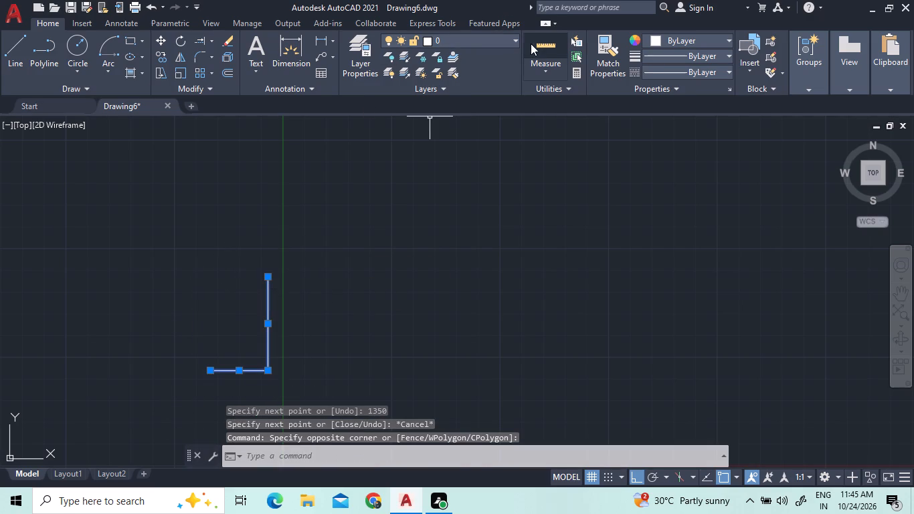
{"action": "left_click", "coordinate": [533, 42]}
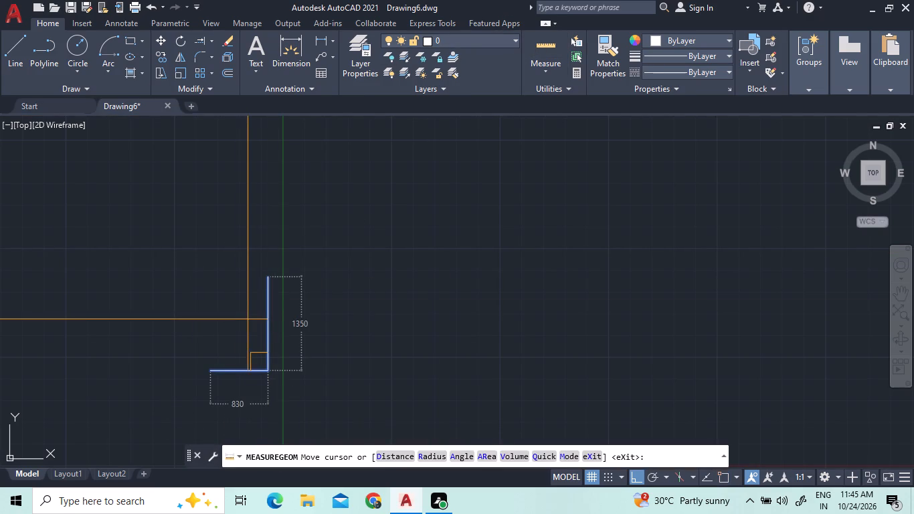
{"action": "key", "text": "Escape"}
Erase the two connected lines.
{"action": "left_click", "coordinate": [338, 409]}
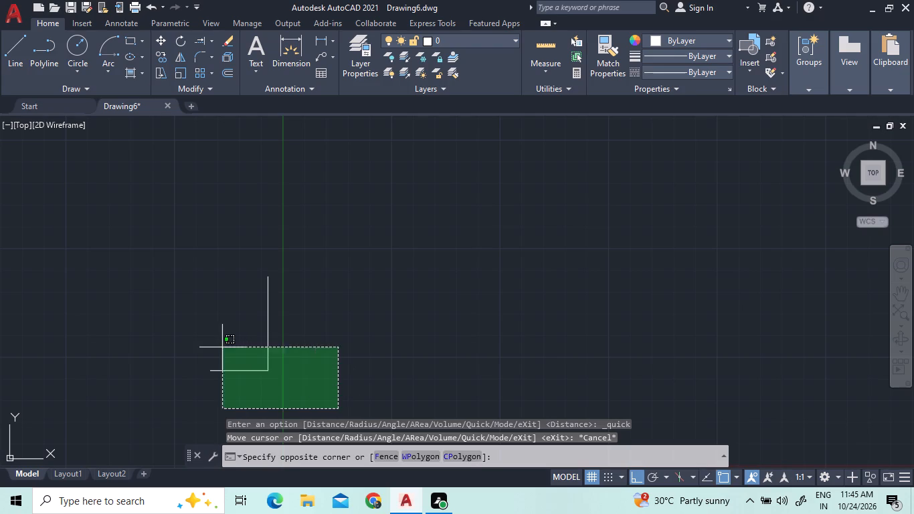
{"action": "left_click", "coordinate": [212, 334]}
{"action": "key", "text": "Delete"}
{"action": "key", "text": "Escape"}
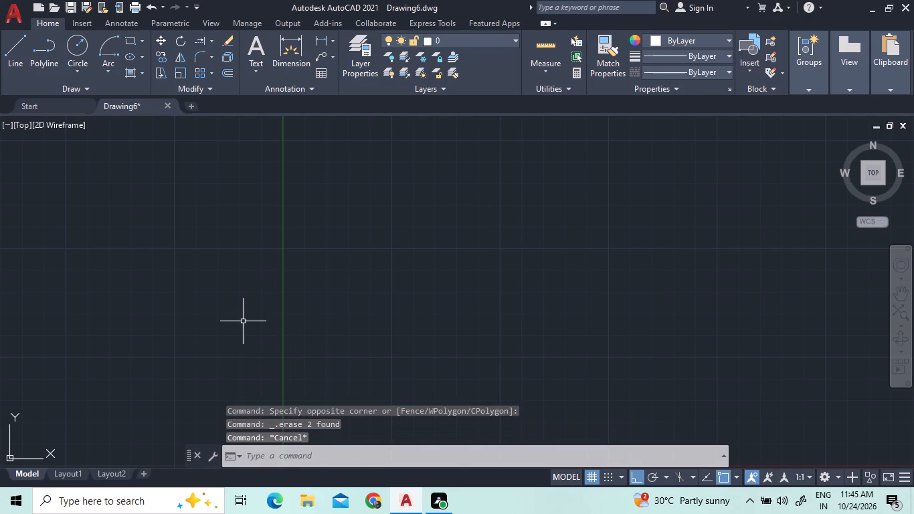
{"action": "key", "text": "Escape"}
Start a new line outline with segments of 830 to the right, 1170 upward and 370 to the left.
{"action": "left_click", "coordinate": [17, 49]}
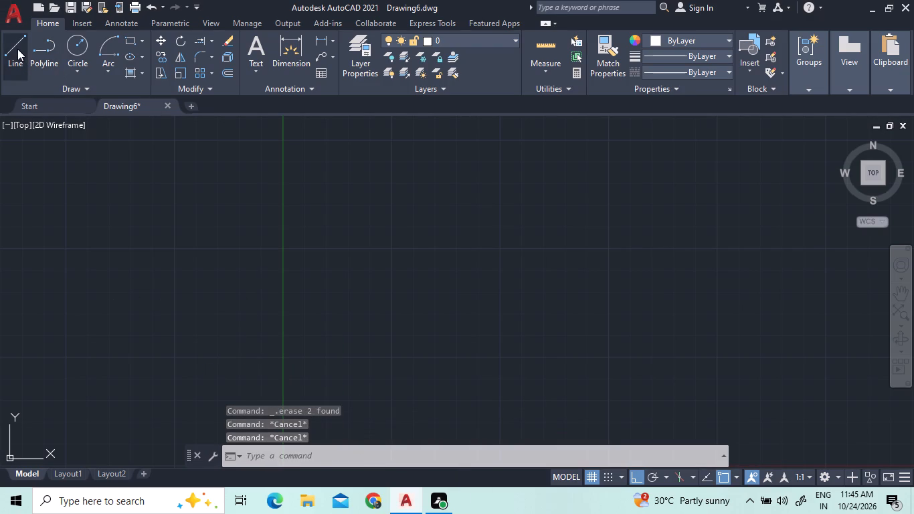
{"action": "left_click", "coordinate": [321, 383]}
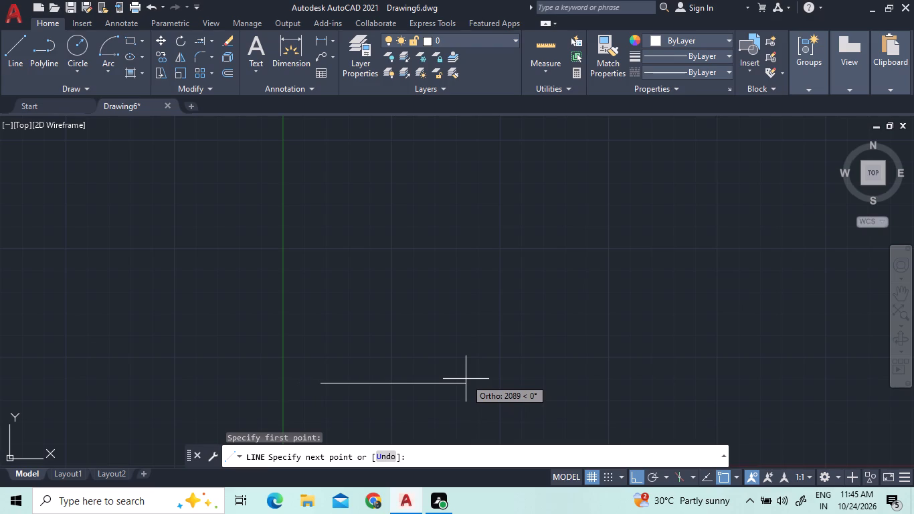
{"action": "type", "text": "830"}
{"action": "key", "text": "Return"}
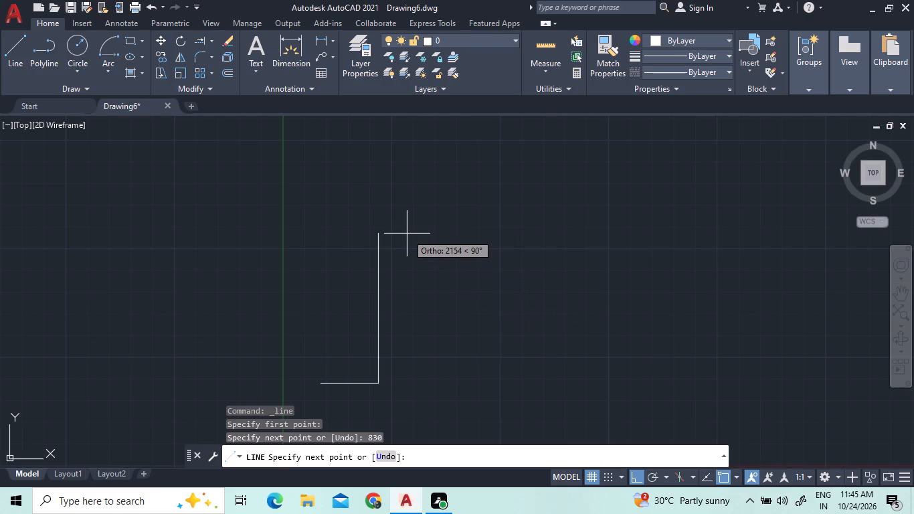
{"action": "type", "text": "1170"}
{"action": "key", "text": "Return"}
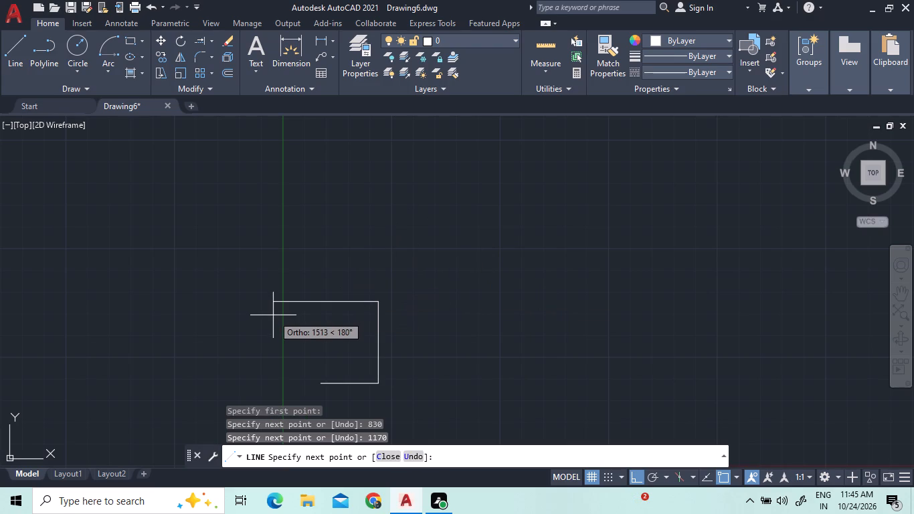
{"action": "type", "text": "370"}
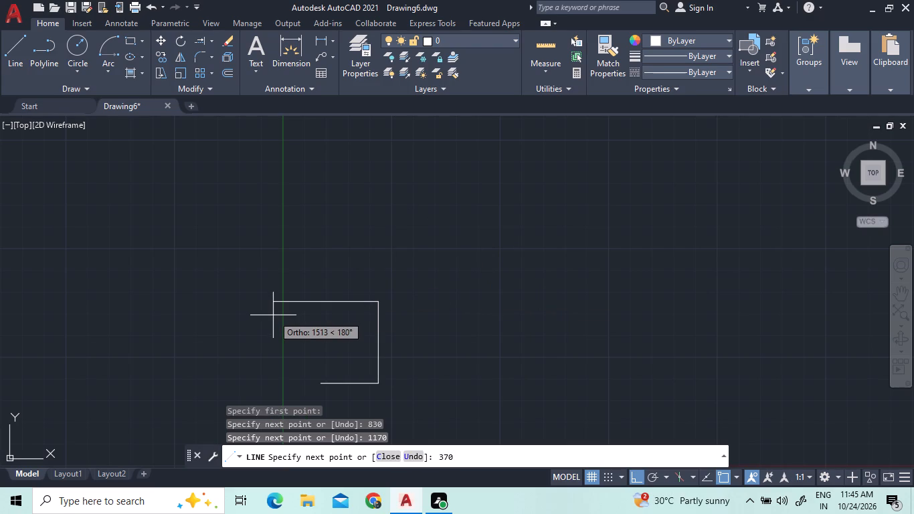
{"action": "key", "text": "Return"}
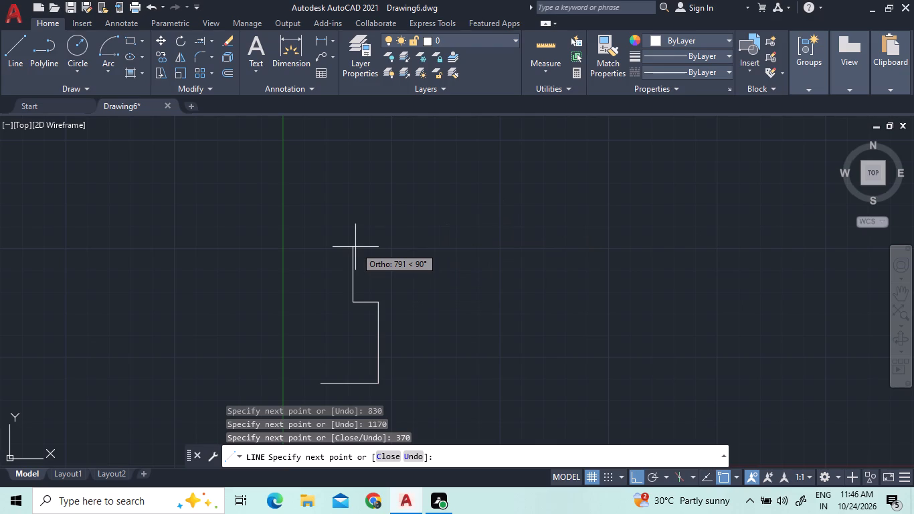
Continue the outline with segments of 180 upward, 390 to the left and 420 downward.
{"action": "type", "text": "18"}
{"action": "key", "text": "0"}
{"action": "key", "text": "Return"}
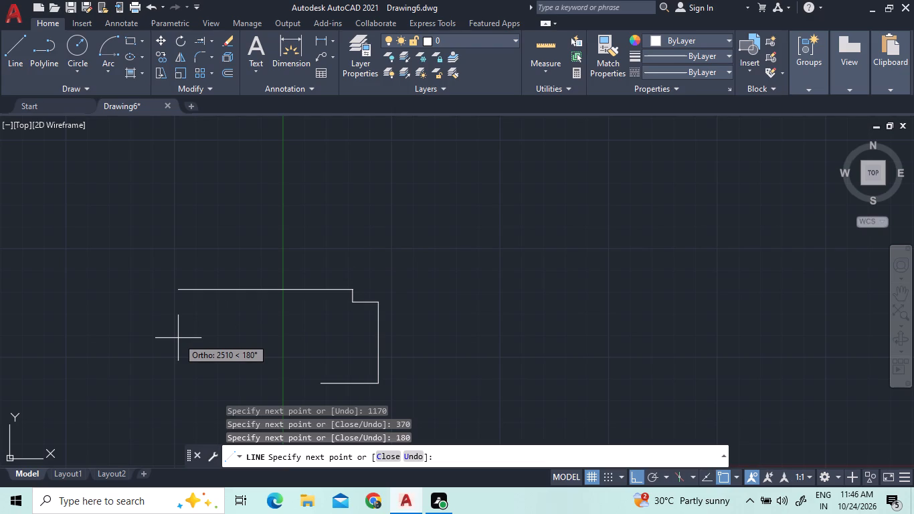
{"action": "type", "text": "390"}
{"action": "key", "text": "Return"}
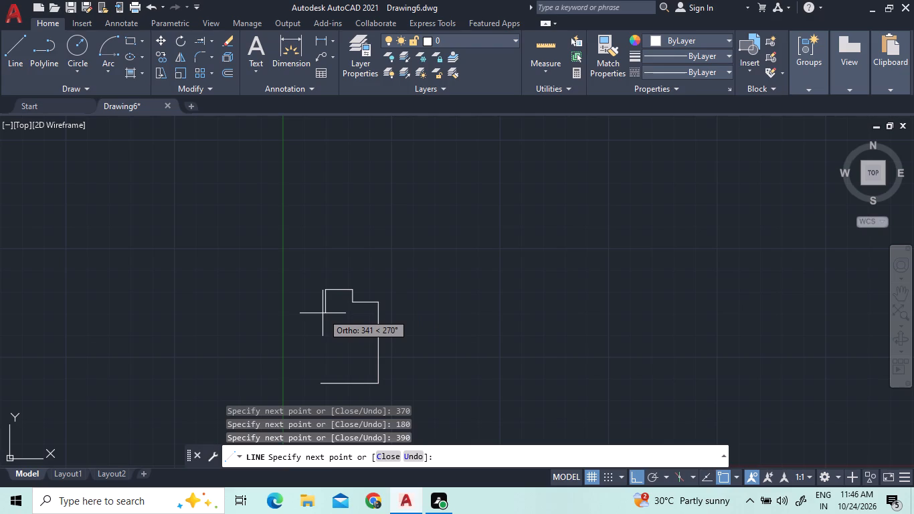
{"action": "key", "text": "4"}
{"action": "type", "text": "20"}
{"action": "key", "text": "Return"}
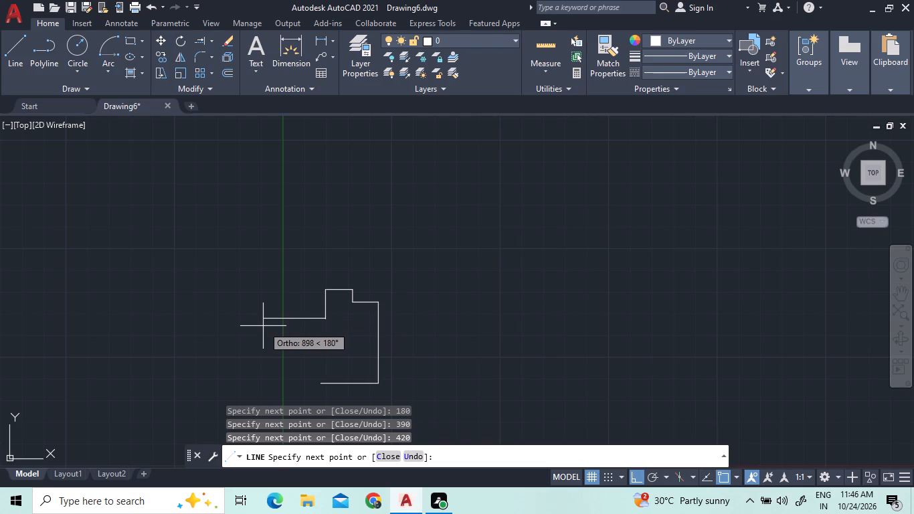
Continue the outline with a segment of 70 to the left.
{"action": "type", "text": "70"}
{"action": "key", "text": "Return"}
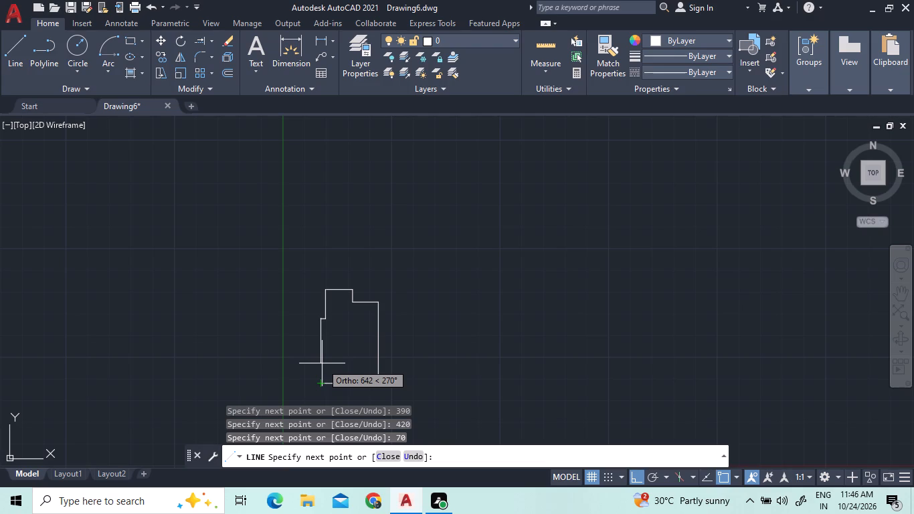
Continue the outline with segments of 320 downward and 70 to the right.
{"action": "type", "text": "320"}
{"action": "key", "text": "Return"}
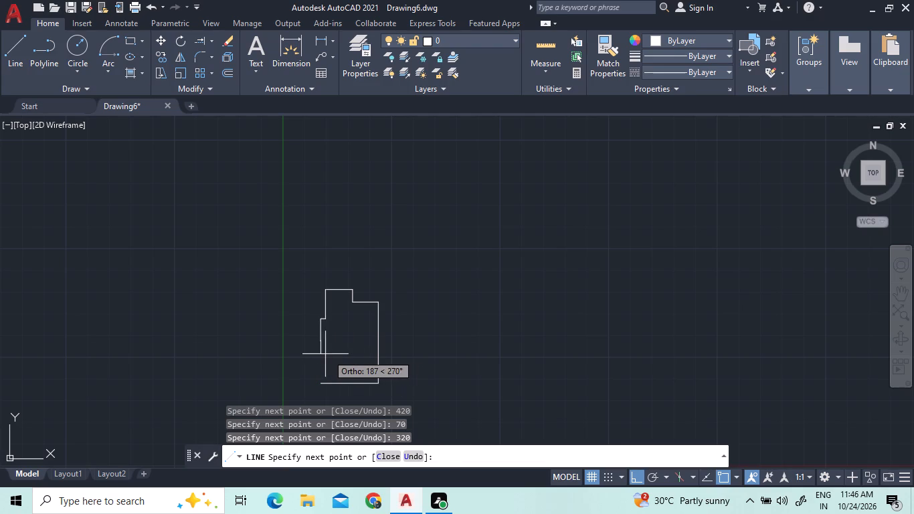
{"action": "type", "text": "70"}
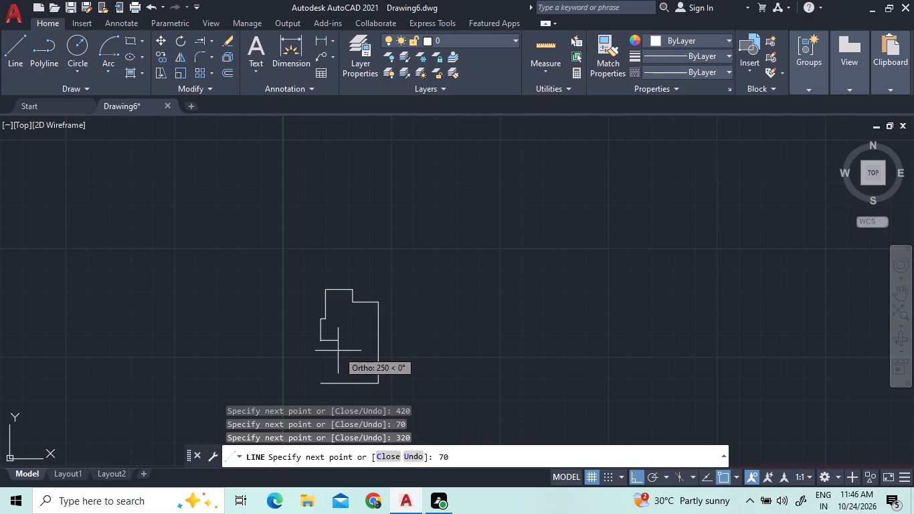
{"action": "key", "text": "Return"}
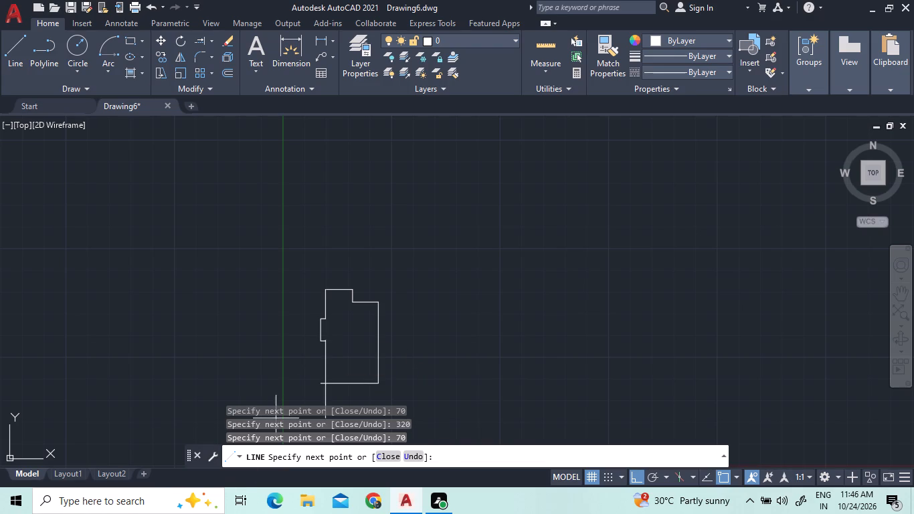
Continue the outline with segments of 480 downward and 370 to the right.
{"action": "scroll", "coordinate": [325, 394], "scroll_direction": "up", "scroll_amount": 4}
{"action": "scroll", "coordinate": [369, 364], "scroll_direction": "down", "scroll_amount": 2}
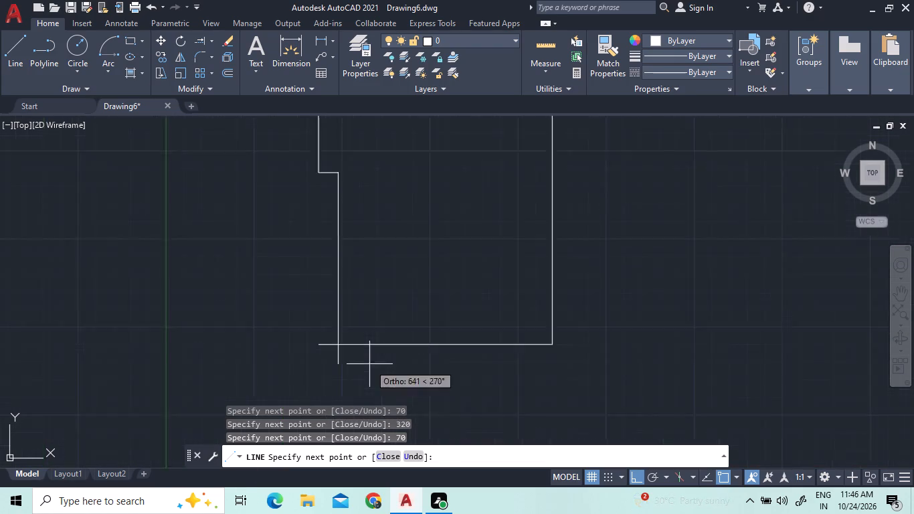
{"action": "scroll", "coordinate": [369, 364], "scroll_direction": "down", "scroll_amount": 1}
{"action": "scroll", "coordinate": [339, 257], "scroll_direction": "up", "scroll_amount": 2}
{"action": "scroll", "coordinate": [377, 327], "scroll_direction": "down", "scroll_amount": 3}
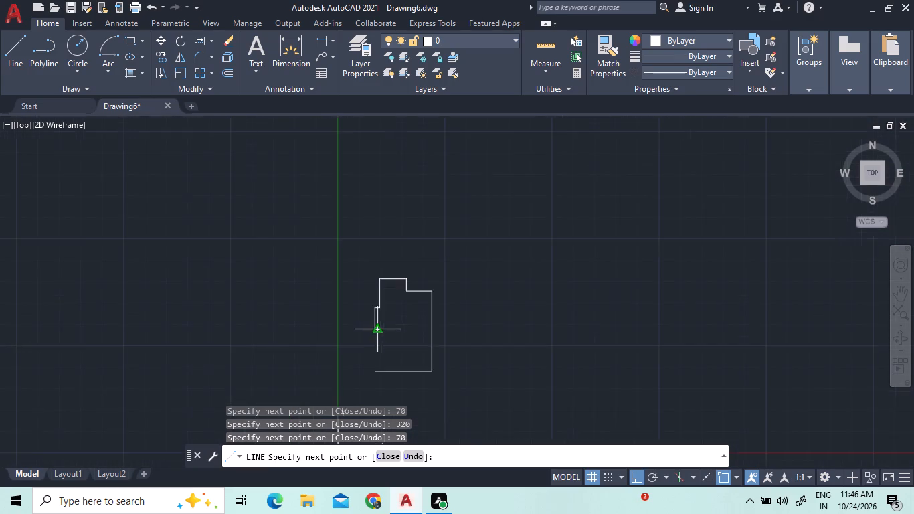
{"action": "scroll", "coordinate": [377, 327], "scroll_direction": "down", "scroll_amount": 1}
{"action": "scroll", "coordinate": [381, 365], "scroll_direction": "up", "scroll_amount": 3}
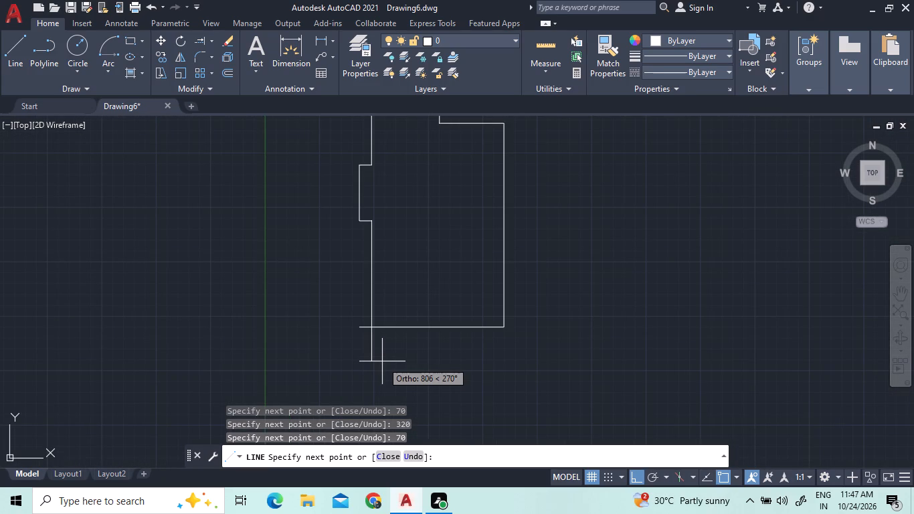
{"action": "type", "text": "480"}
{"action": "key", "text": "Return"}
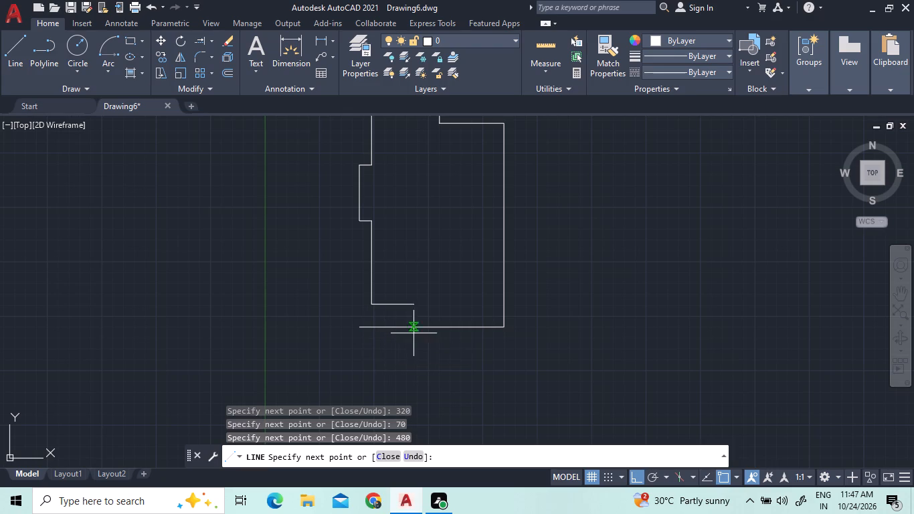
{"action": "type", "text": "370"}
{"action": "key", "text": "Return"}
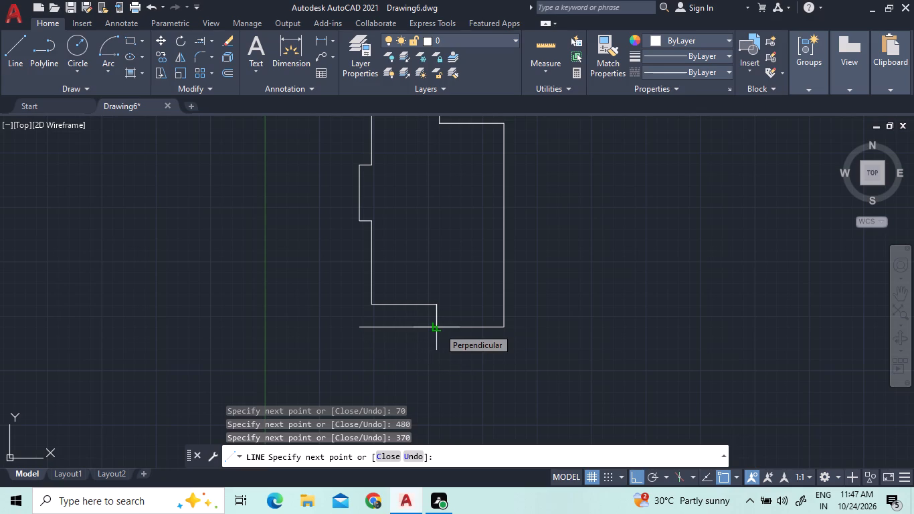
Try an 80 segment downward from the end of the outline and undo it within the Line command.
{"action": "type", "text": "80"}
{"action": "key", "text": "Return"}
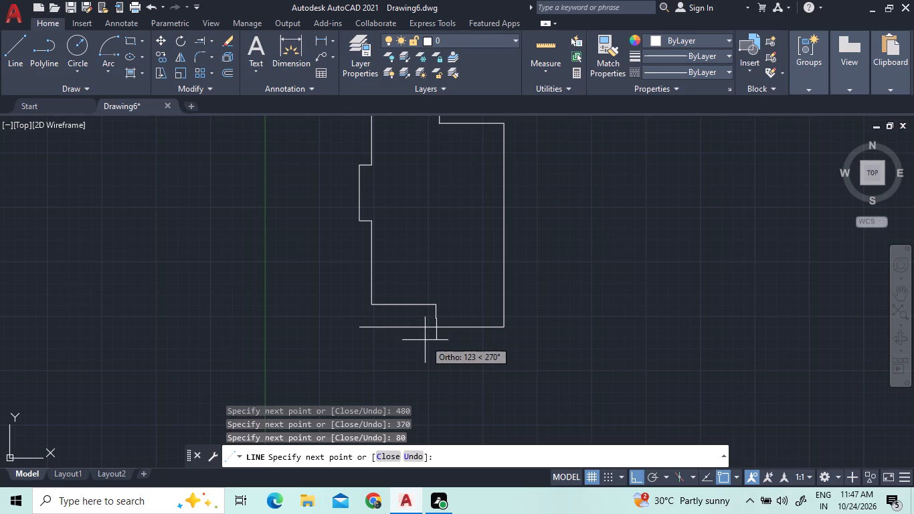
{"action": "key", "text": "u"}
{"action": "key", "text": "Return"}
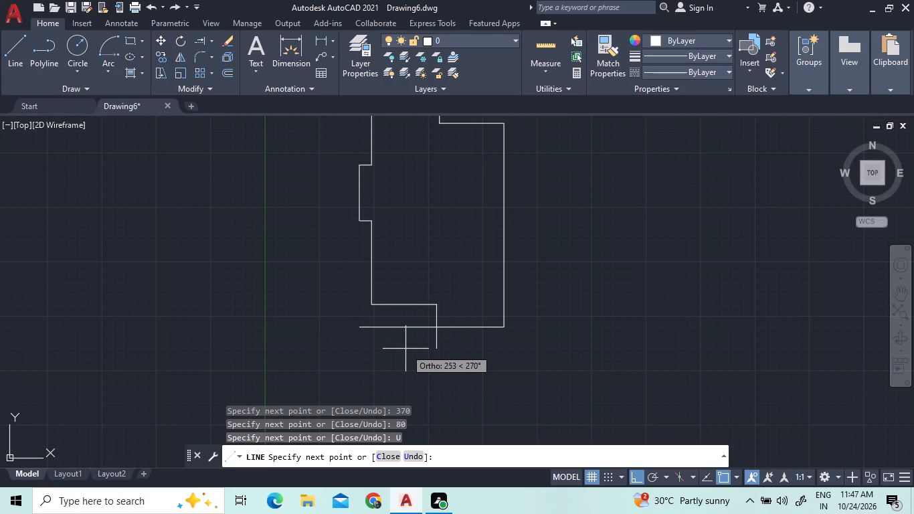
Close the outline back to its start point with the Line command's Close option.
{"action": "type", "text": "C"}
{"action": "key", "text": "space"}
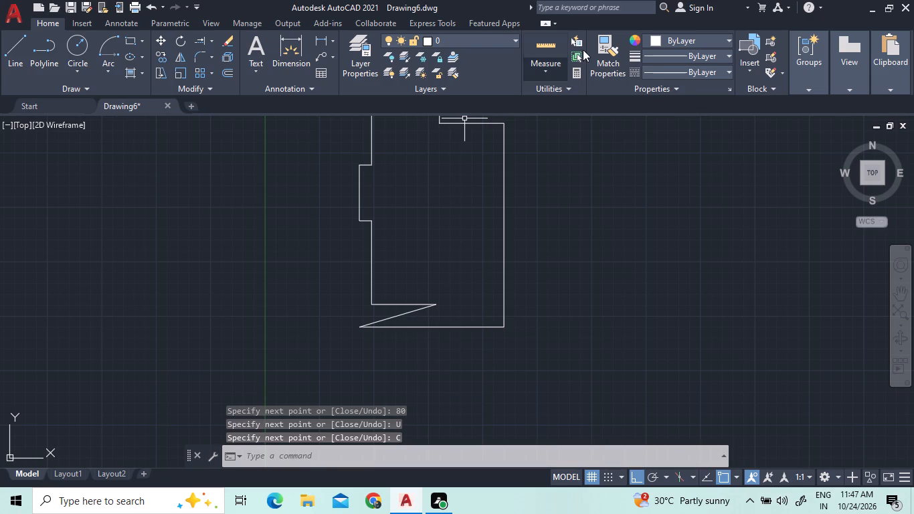
Check the lengths of the outline's right edge and small left projection with the quick Measure tool.
{"action": "left_click", "coordinate": [540, 41]}
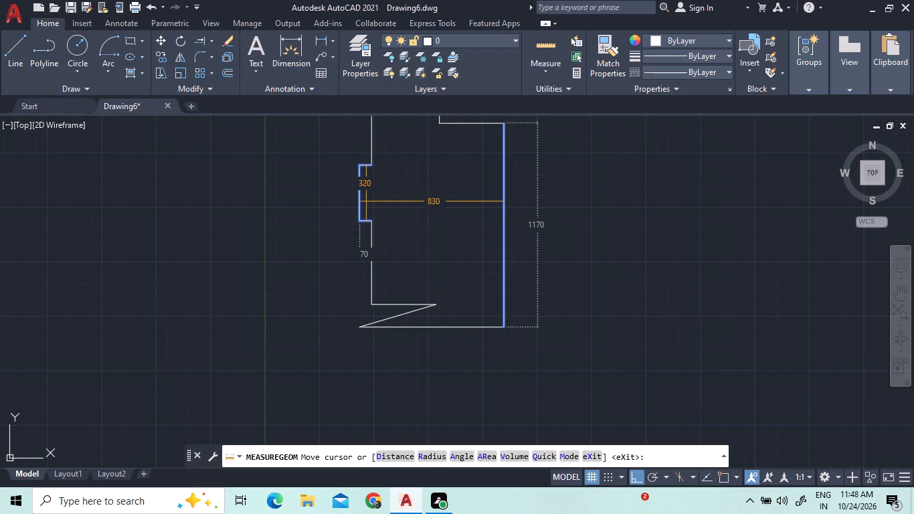
{"action": "right_click", "coordinate": [366, 201]}
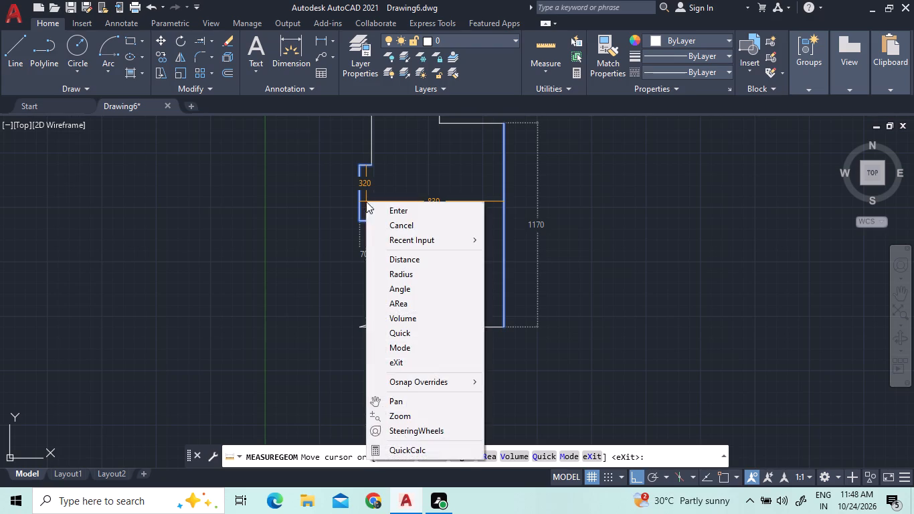
{"action": "left_click", "coordinate": [379, 204]}
Erase the diagonal closing line and the outline's lower-left segments, from the left projection's vertical edge down.
{"action": "scroll", "coordinate": [440, 378], "scroll_direction": "down", "scroll_amount": 1}
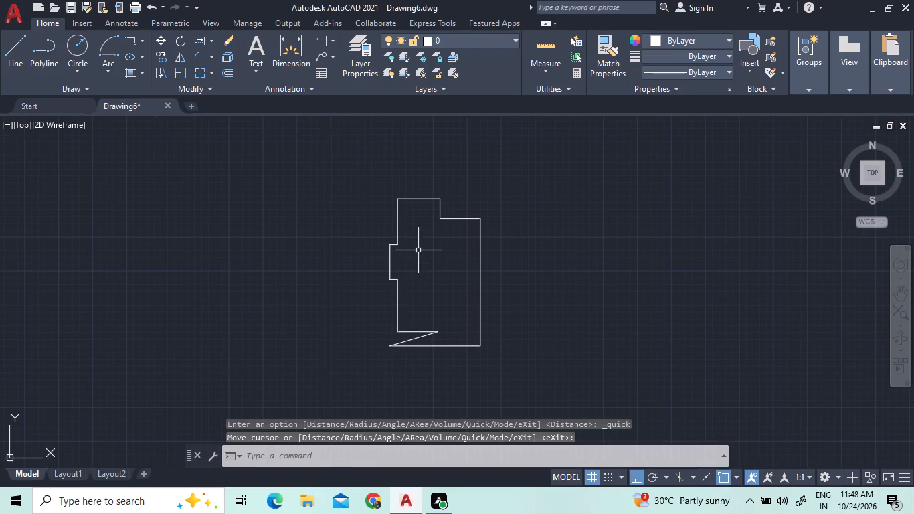
{"action": "left_click", "coordinate": [416, 279]}
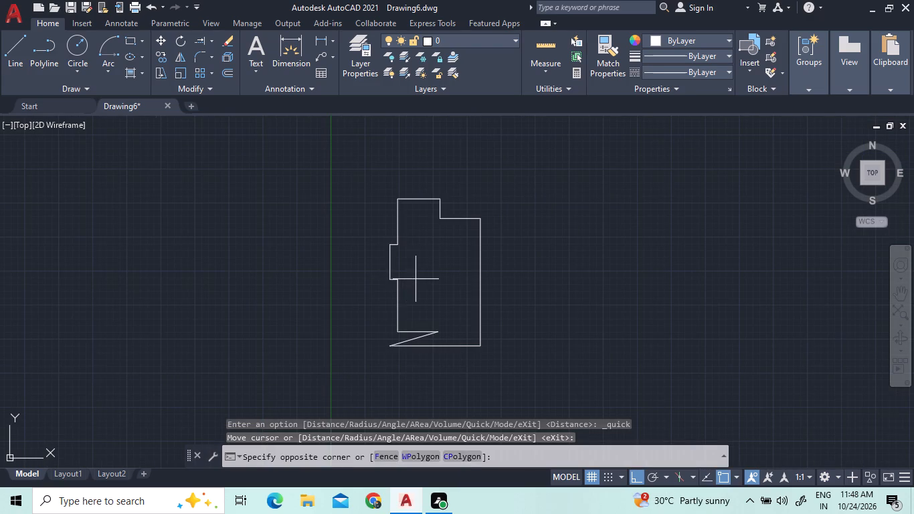
{"action": "left_click", "coordinate": [336, 344]}
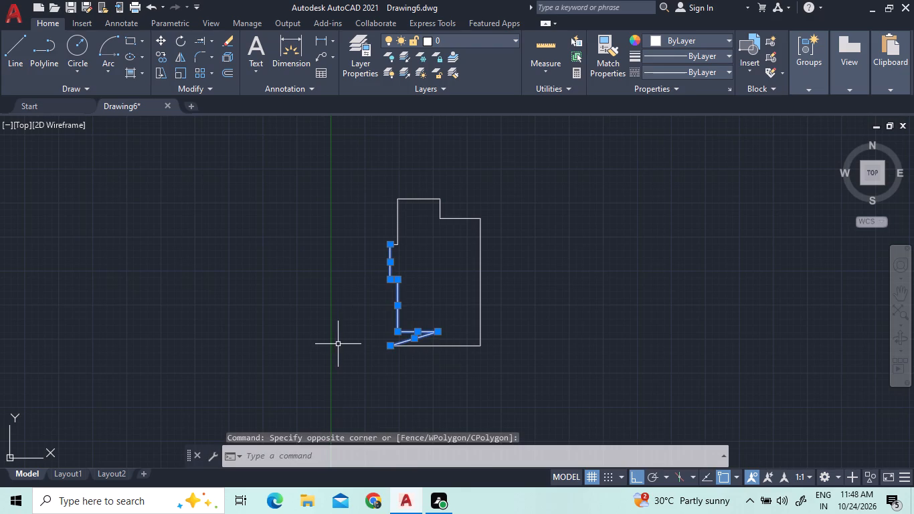
{"action": "key", "text": "Delete"}
Draw new lines from the free end of the short left step: 370 downward and 70 to the right.
{"action": "left_click", "coordinate": [23, 46]}
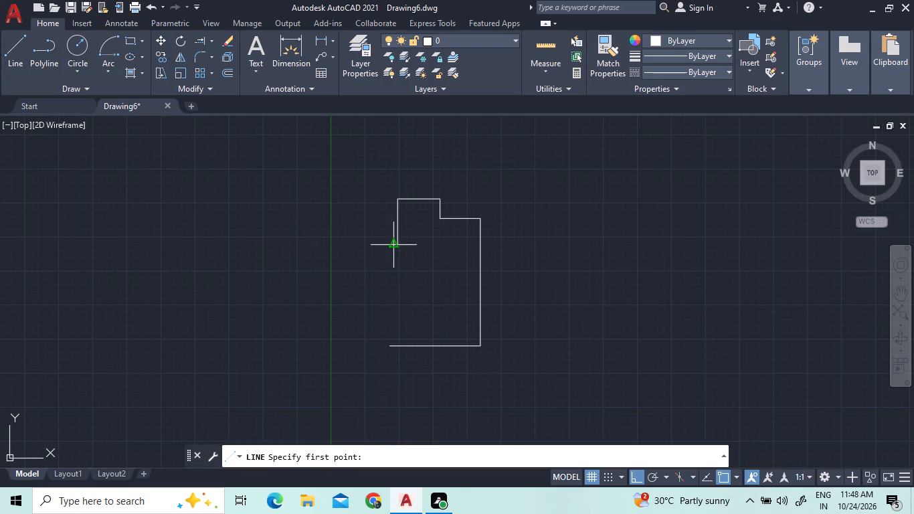
{"action": "scroll", "coordinate": [383, 248], "scroll_direction": "up", "scroll_amount": 5}
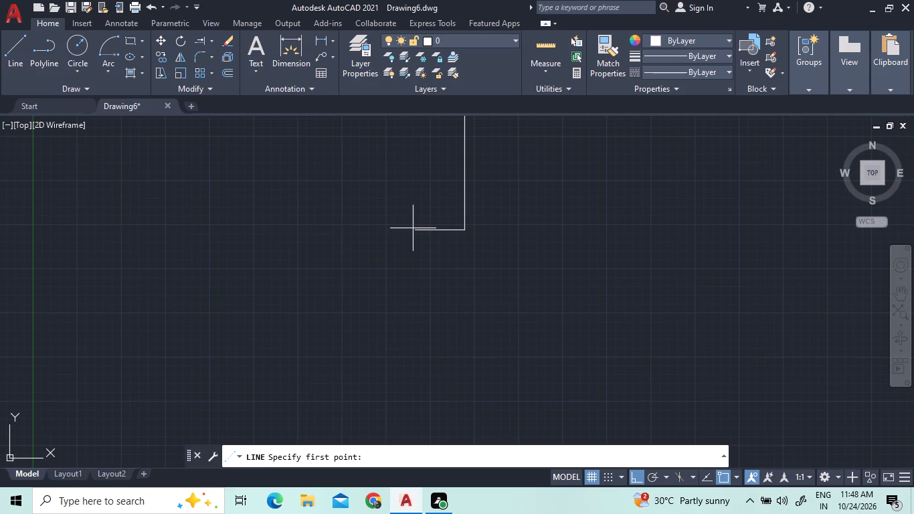
{"action": "left_click", "coordinate": [418, 234]}
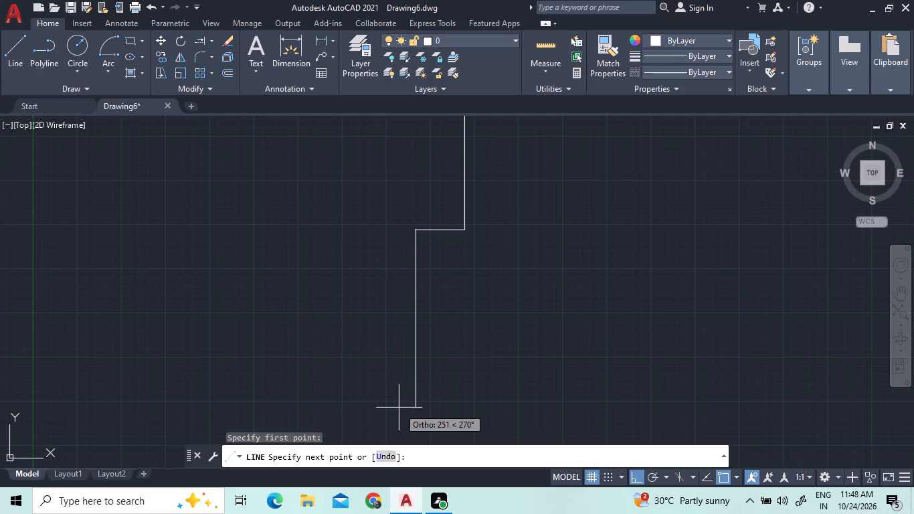
{"action": "type", "text": "370"}
{"action": "key", "text": "Return"}
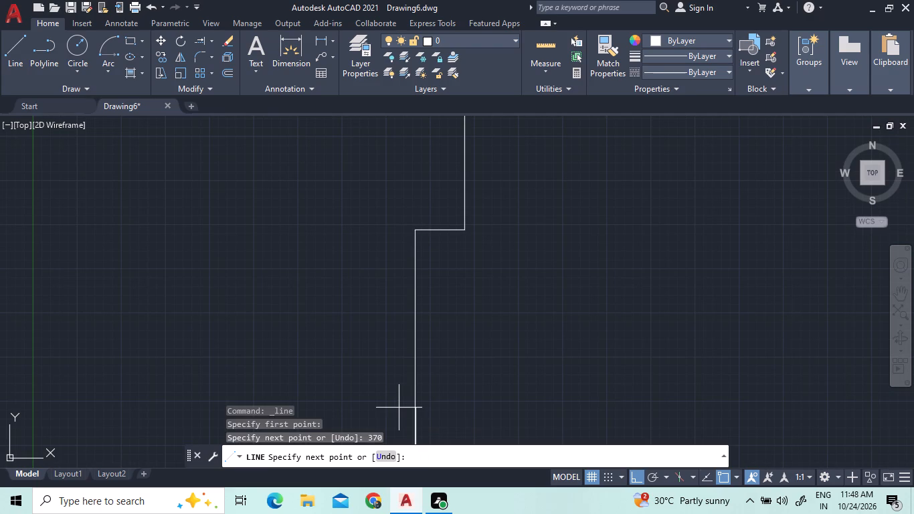
{"action": "scroll", "coordinate": [474, 292], "scroll_direction": "down", "scroll_amount": 2}
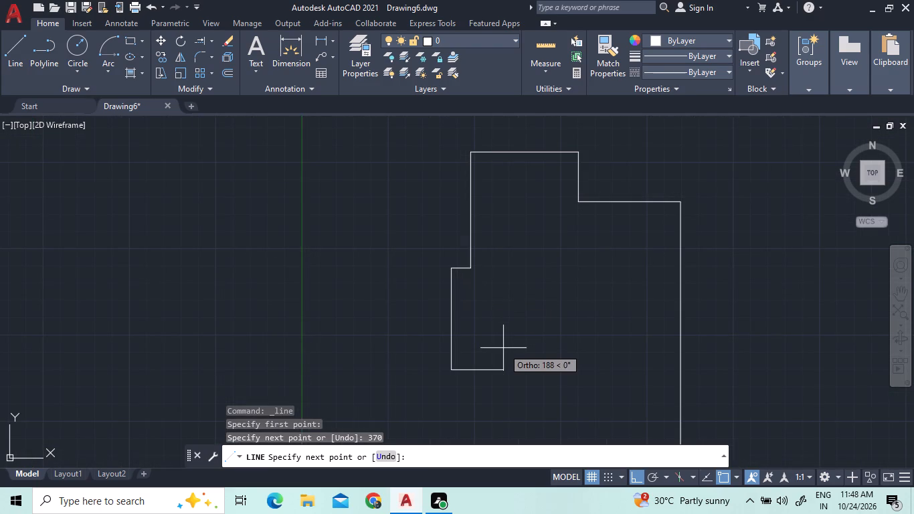
{"action": "type", "text": "70"}
{"action": "key", "text": "Return"}
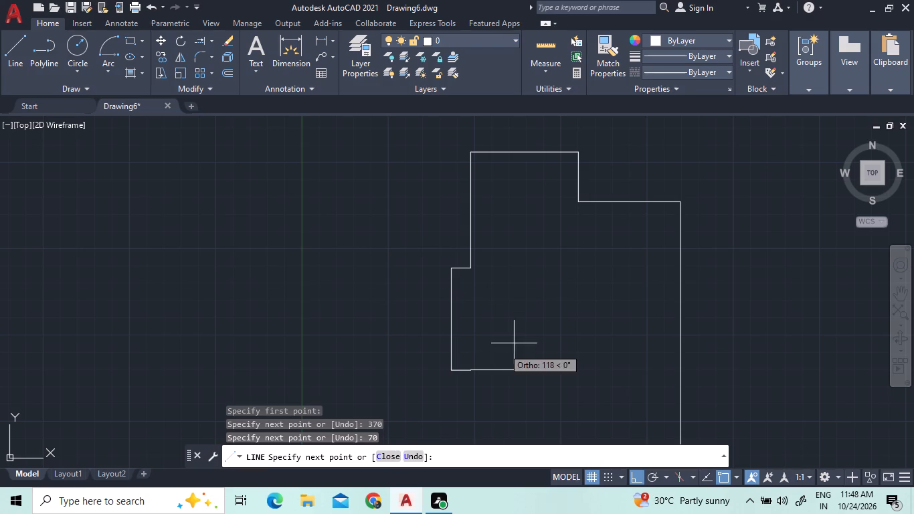
Continue with segments of 480 and 80 downward to the bottom edge and finish the line.
{"action": "scroll", "coordinate": [432, 329], "scroll_direction": "down", "scroll_amount": 2}
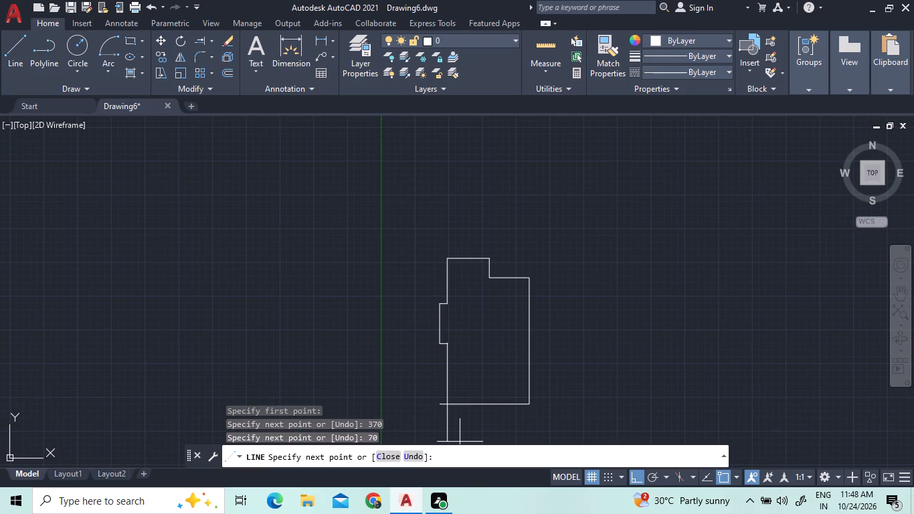
{"action": "type", "text": "480"}
{"action": "key", "text": "Return"}
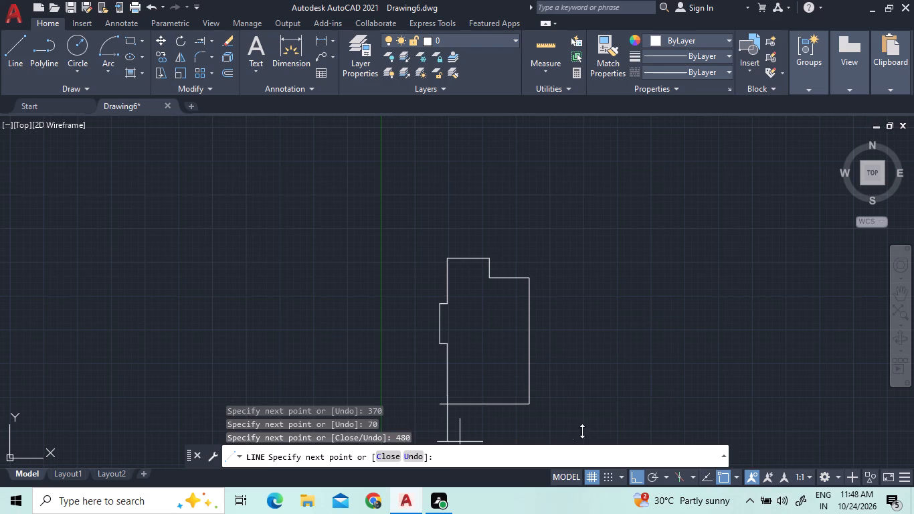
{"action": "scroll", "coordinate": [448, 419], "scroll_direction": "up", "scroll_amount": 3}
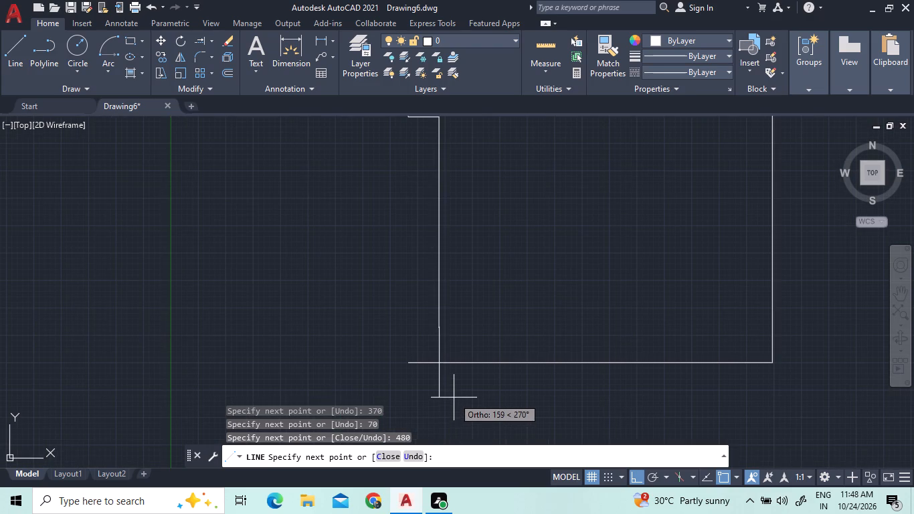
{"action": "type", "text": "80"}
{"action": "key", "text": "Return"}
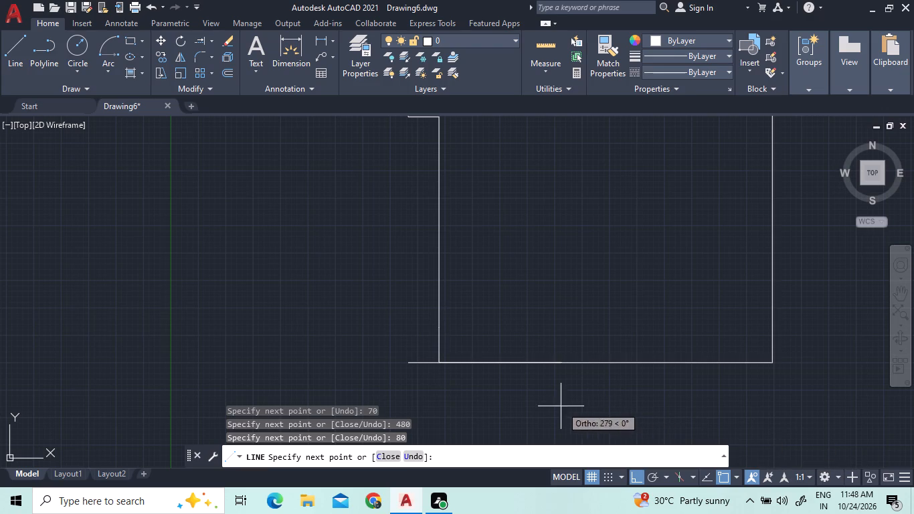
{"action": "right_click", "coordinate": [366, 331]}
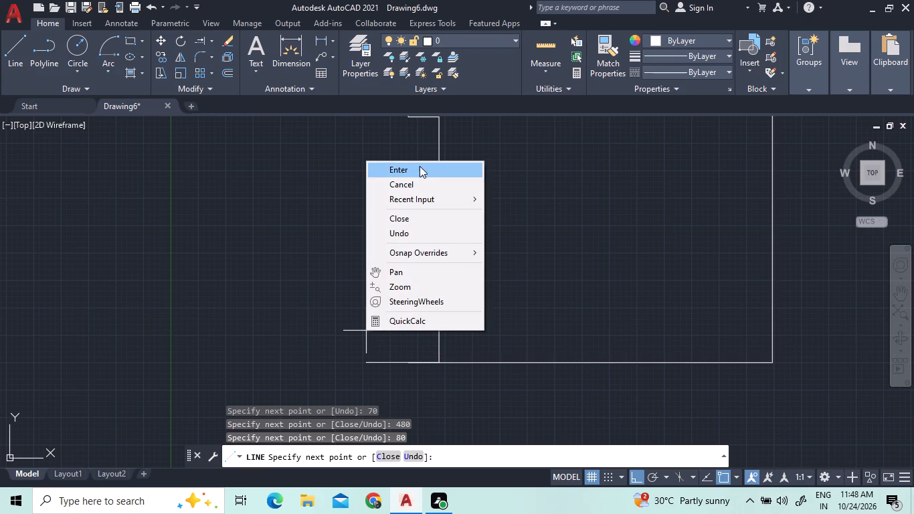
{"action": "left_click", "coordinate": [420, 166]}
Trim the bottom line's overhang to the left of the outline's lower-left corner.
{"action": "scroll", "coordinate": [418, 338], "scroll_direction": "down", "scroll_amount": 2}
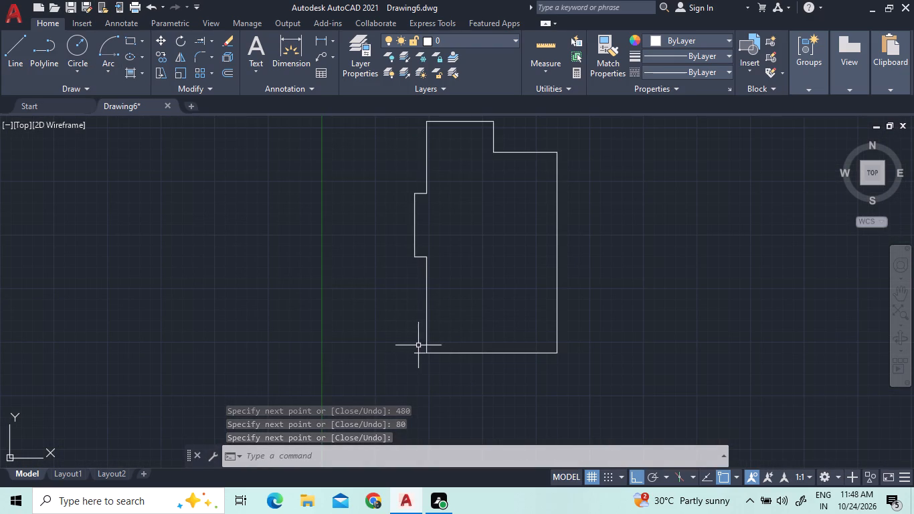
{"action": "scroll", "coordinate": [422, 355], "scroll_direction": "up", "scroll_amount": 3}
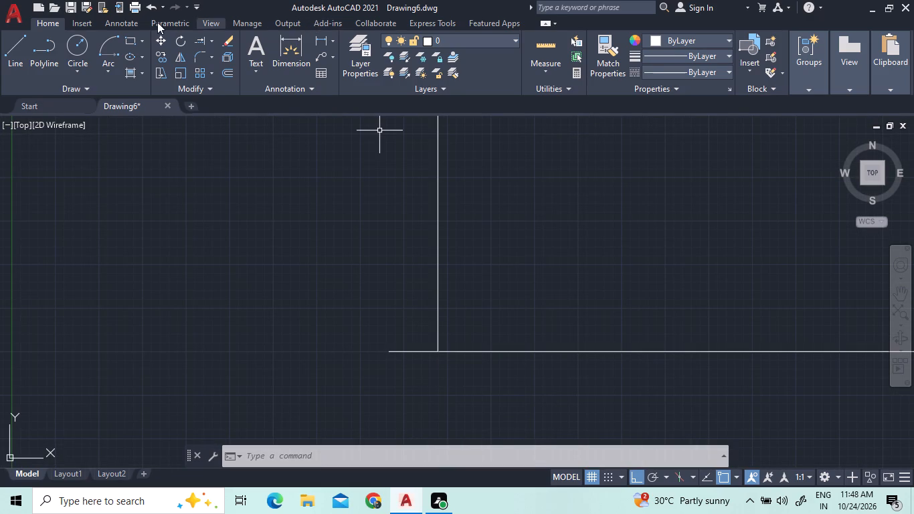
{"action": "left_click", "coordinate": [214, 40]}
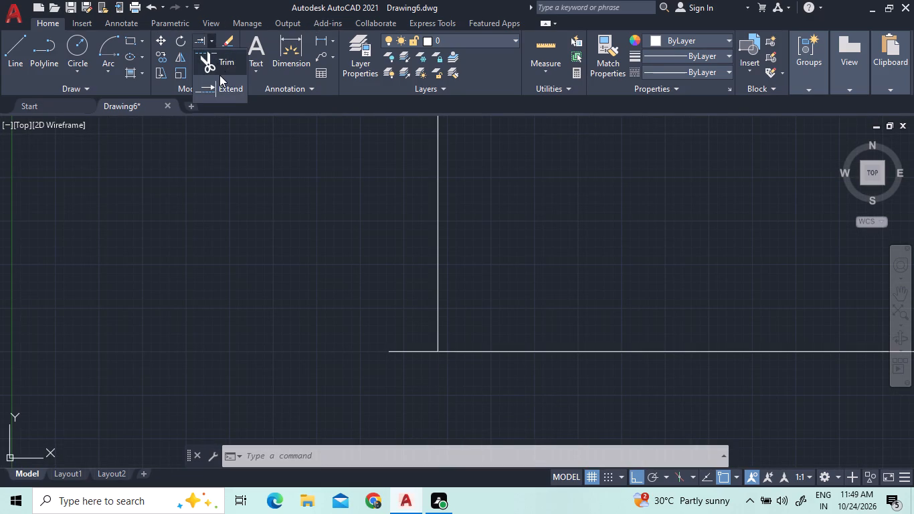
{"action": "left_click", "coordinate": [219, 75]}
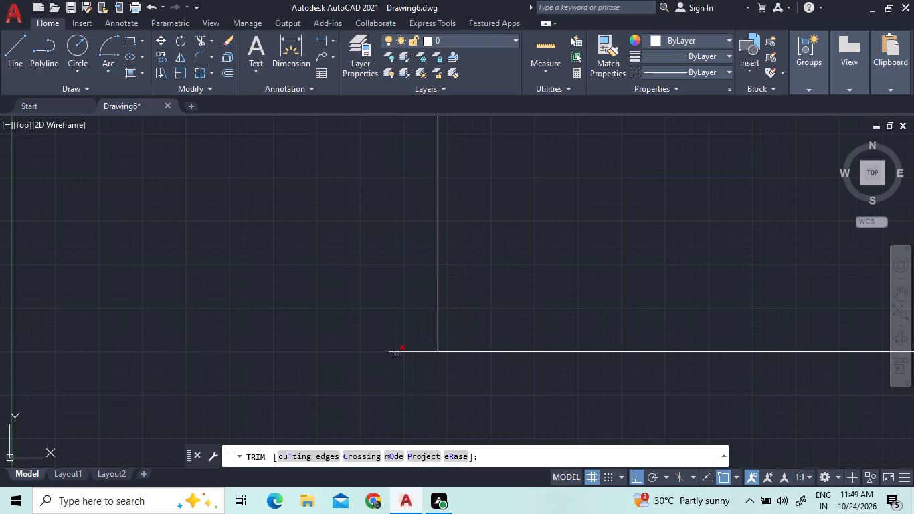
{"action": "left_click", "coordinate": [397, 353]}
{"action": "scroll", "coordinate": [414, 425], "scroll_direction": "down", "scroll_amount": 5}
{"action": "scroll", "coordinate": [389, 307], "scroll_direction": "down", "scroll_amount": 4}
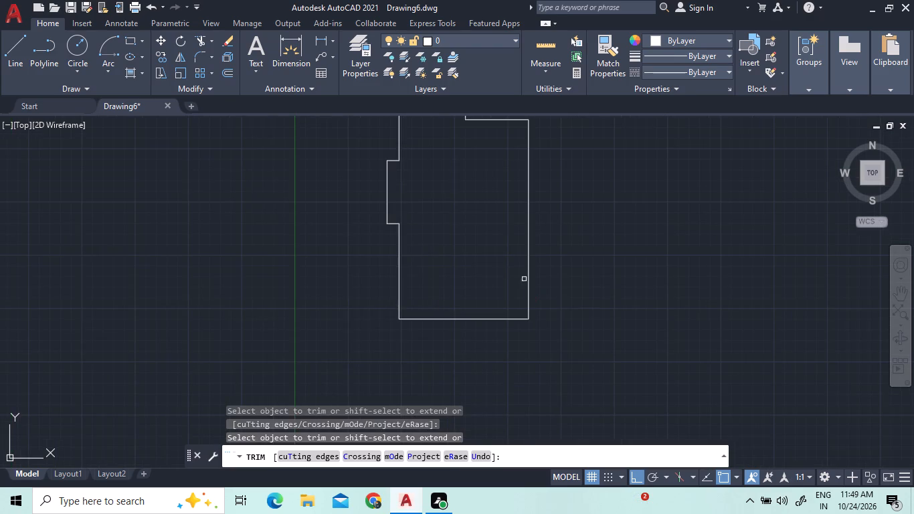
{"action": "scroll", "coordinate": [528, 322], "scroll_direction": "down", "scroll_amount": 2}
{"action": "scroll", "coordinate": [539, 270], "scroll_direction": "up", "scroll_amount": 2}
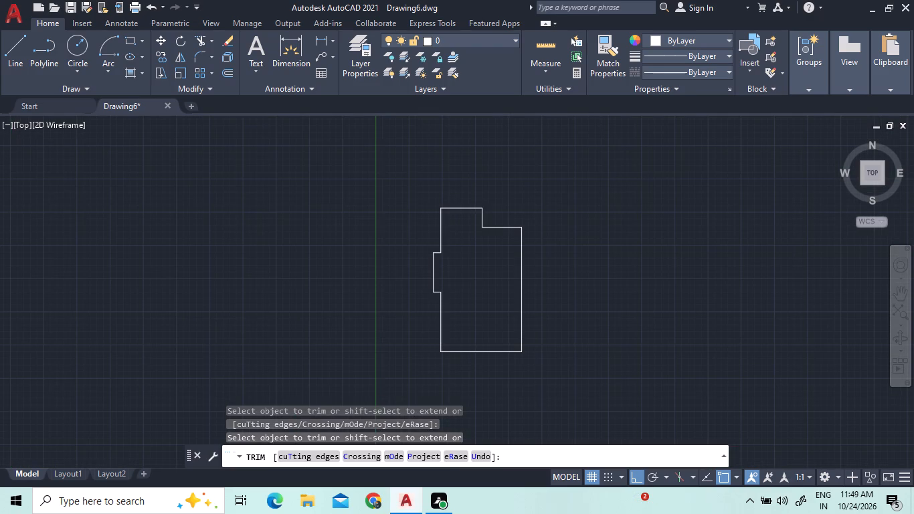
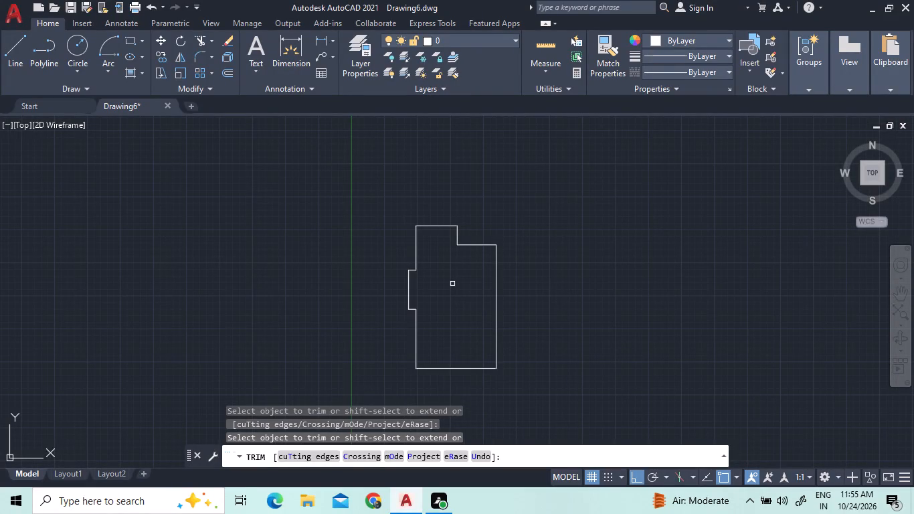
Offset the upper and lower short edges of the left projection 35 inward, toward each other.
{"action": "scroll", "coordinate": [452, 284], "scroll_direction": "up", "scroll_amount": 2}
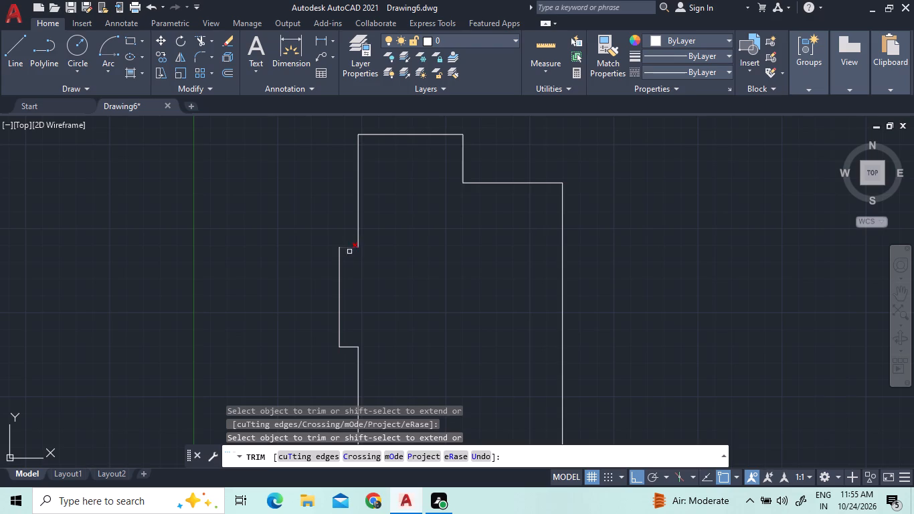
{"action": "right_click", "coordinate": [349, 272]}
{"action": "left_click", "coordinate": [371, 278]}
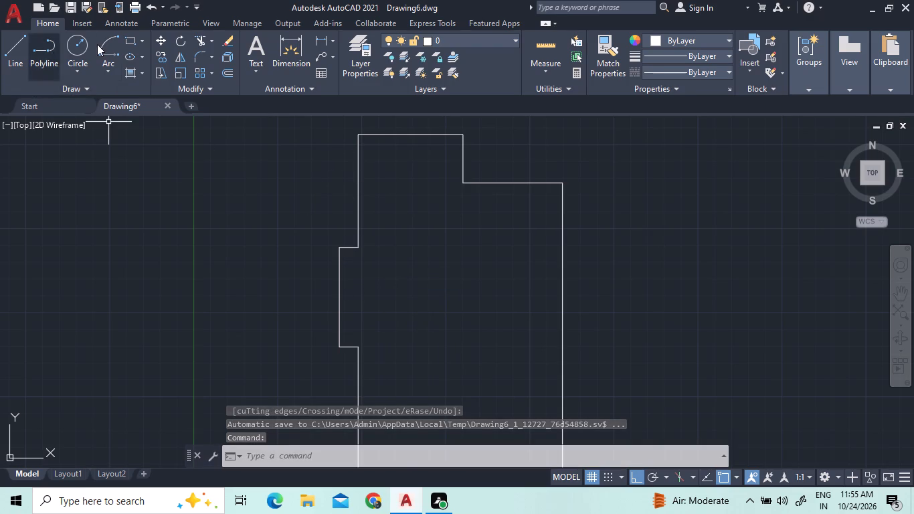
{"action": "left_click", "coordinate": [223, 73]}
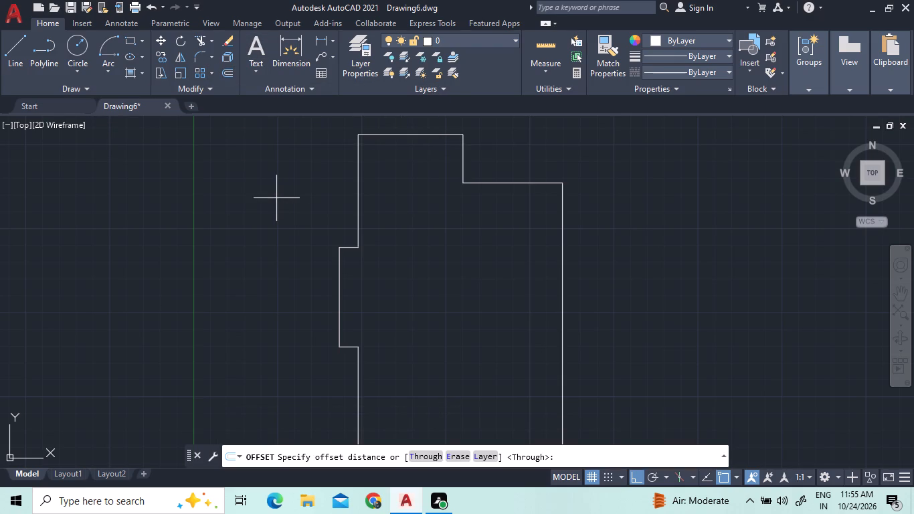
{"action": "type", "text": "35"}
{"action": "key", "text": "Return"}
{"action": "left_click", "coordinate": [351, 248]}
{"action": "left_click", "coordinate": [350, 280]}
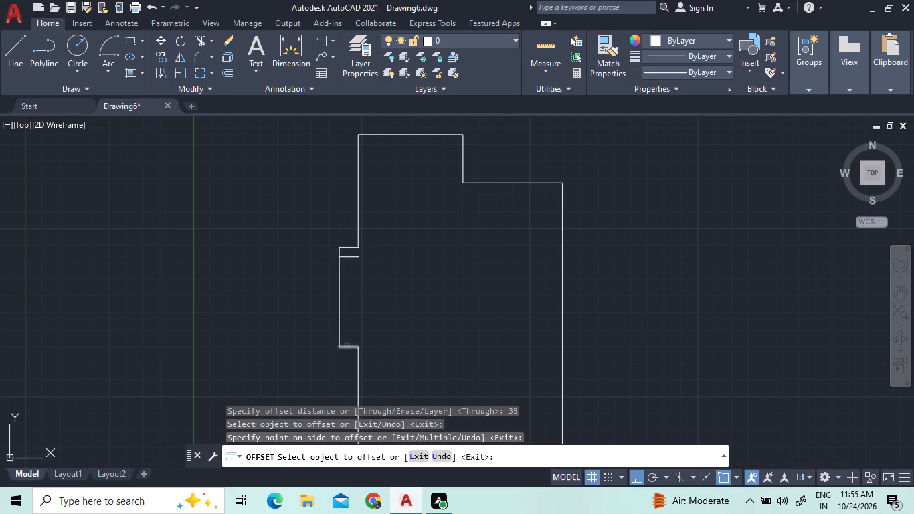
{"action": "left_click", "coordinate": [347, 345]}
{"action": "left_click", "coordinate": [359, 322]}
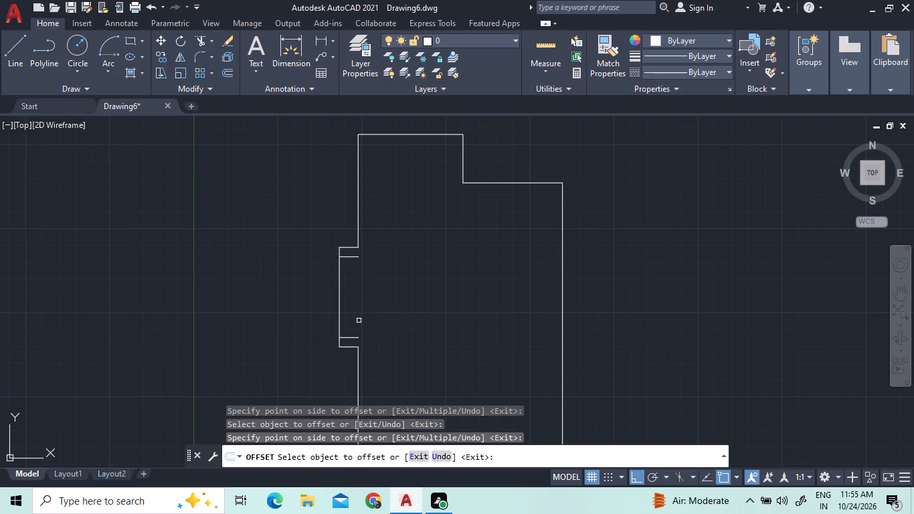
{"action": "right_click", "coordinate": [380, 277]}
{"action": "left_click", "coordinate": [386, 282]}
Select the whole drawing and join the outline's segments into one polyline.
{"action": "scroll", "coordinate": [710, 301], "scroll_direction": "down", "scroll_amount": 2}
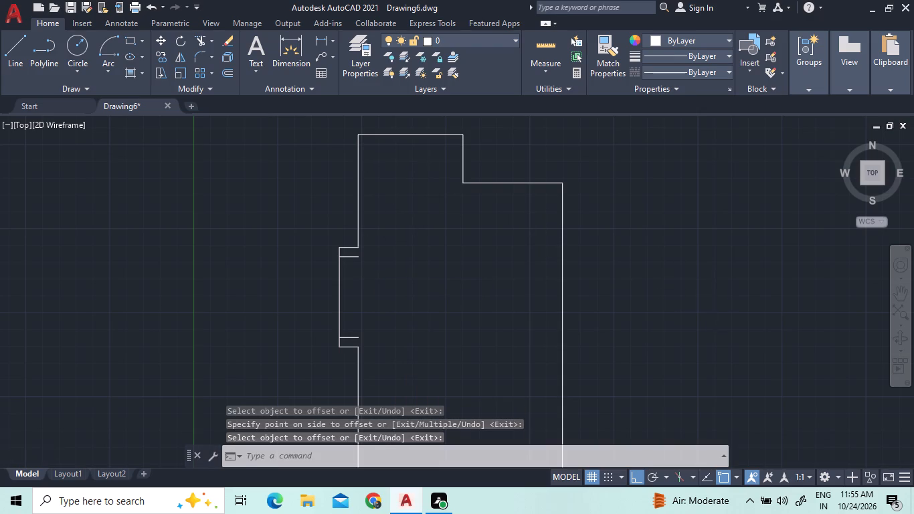
{"action": "scroll", "coordinate": [710, 301], "scroll_direction": "down", "scroll_amount": 1}
{"action": "left_click", "coordinate": [707, 380]}
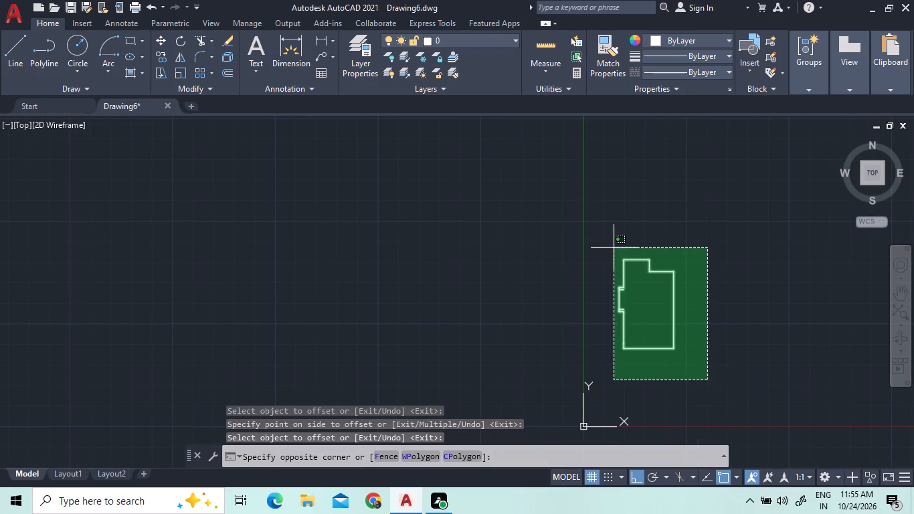
{"action": "left_click", "coordinate": [614, 248]}
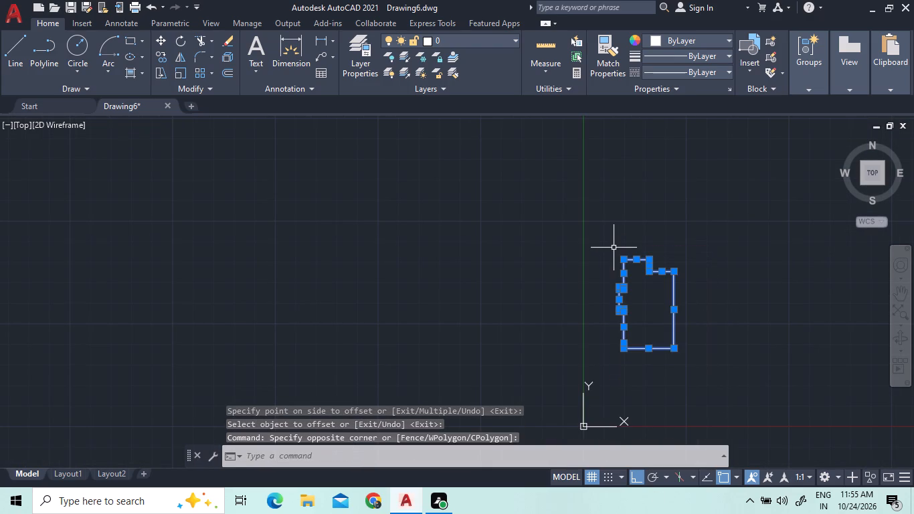
{"action": "type", "text": "J"}
{"action": "key", "text": "space"}
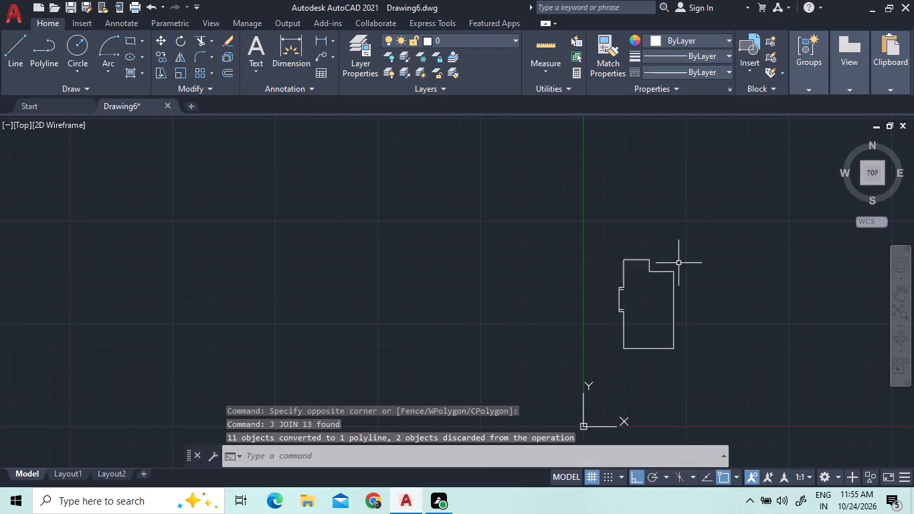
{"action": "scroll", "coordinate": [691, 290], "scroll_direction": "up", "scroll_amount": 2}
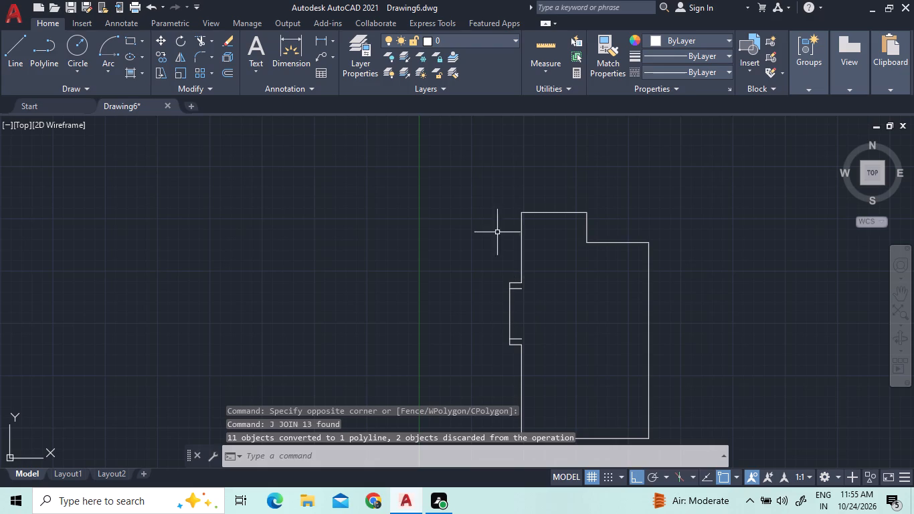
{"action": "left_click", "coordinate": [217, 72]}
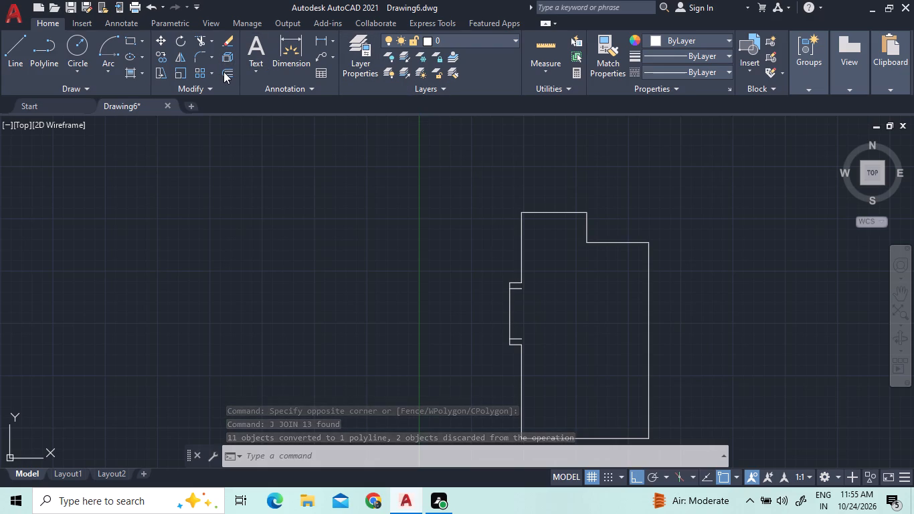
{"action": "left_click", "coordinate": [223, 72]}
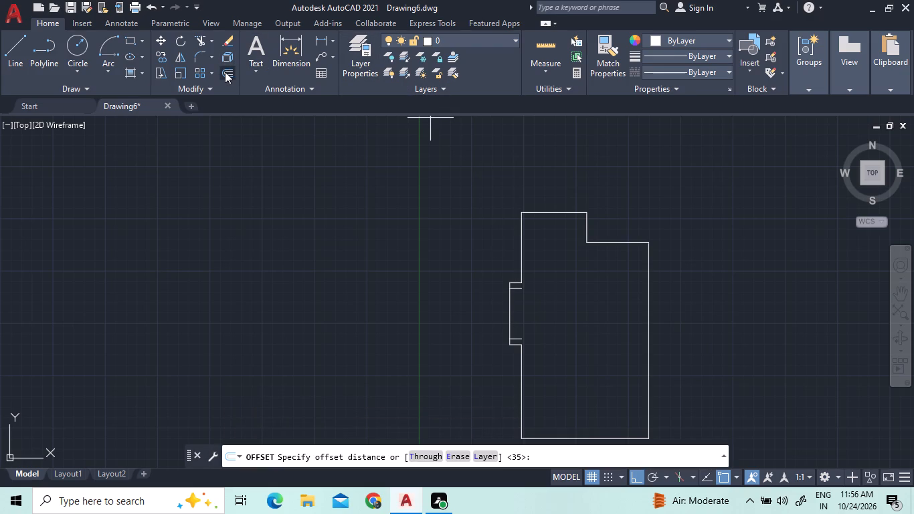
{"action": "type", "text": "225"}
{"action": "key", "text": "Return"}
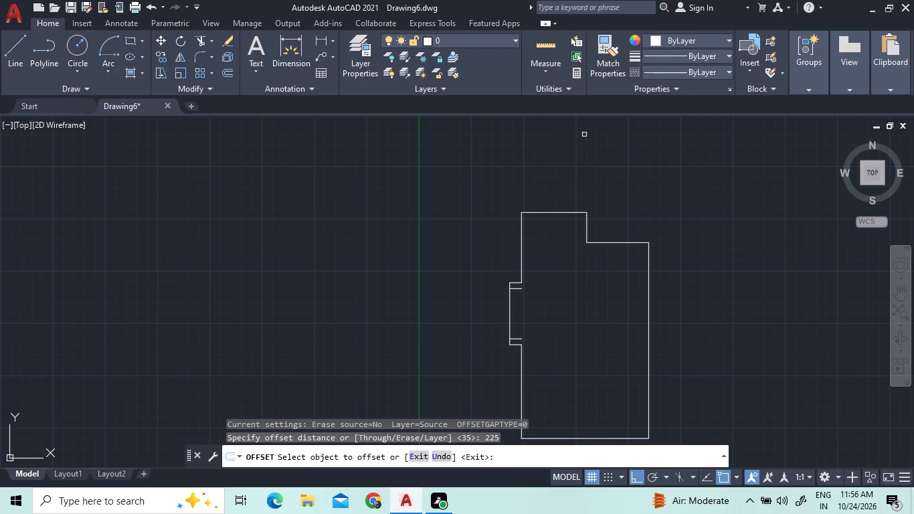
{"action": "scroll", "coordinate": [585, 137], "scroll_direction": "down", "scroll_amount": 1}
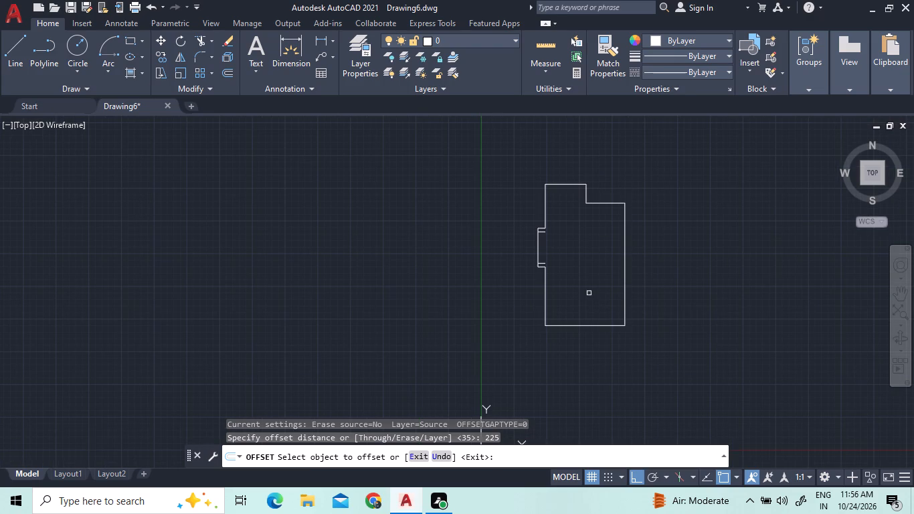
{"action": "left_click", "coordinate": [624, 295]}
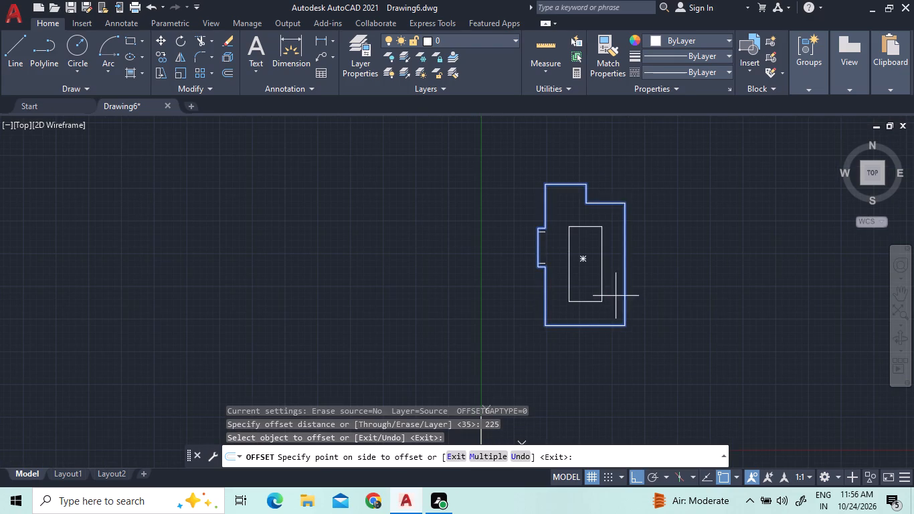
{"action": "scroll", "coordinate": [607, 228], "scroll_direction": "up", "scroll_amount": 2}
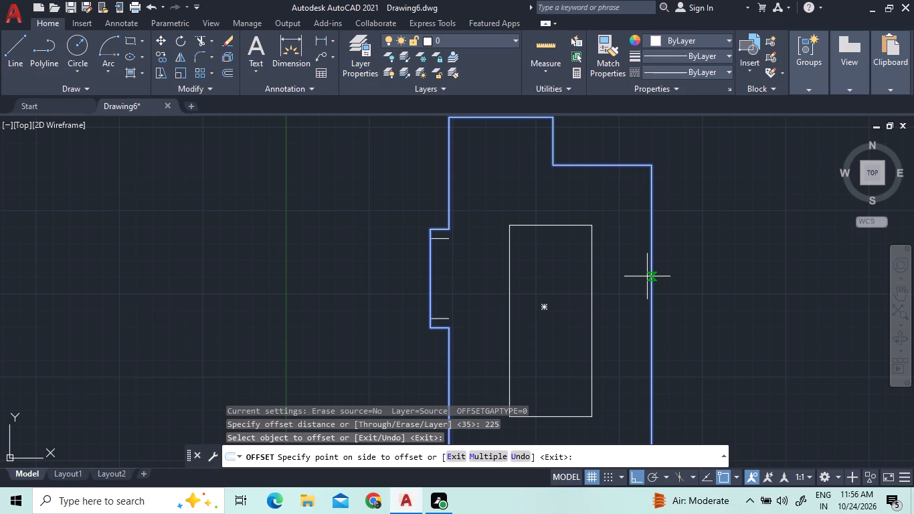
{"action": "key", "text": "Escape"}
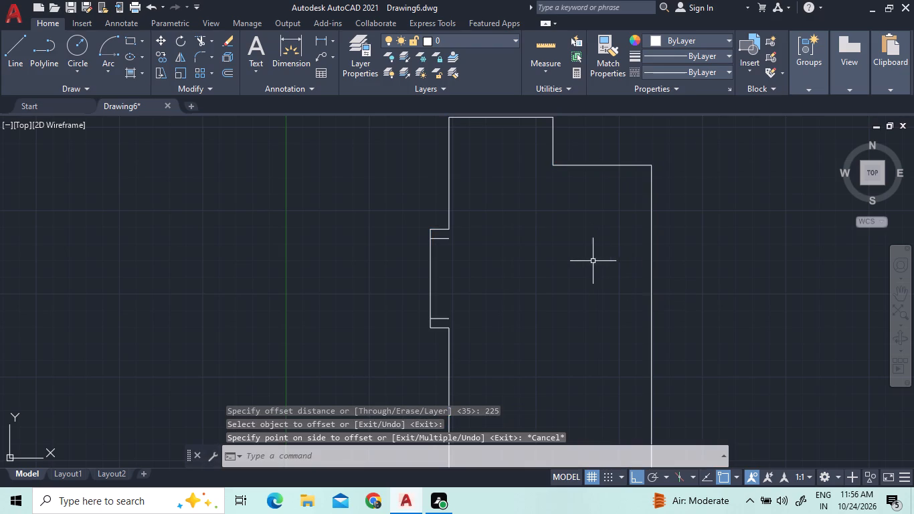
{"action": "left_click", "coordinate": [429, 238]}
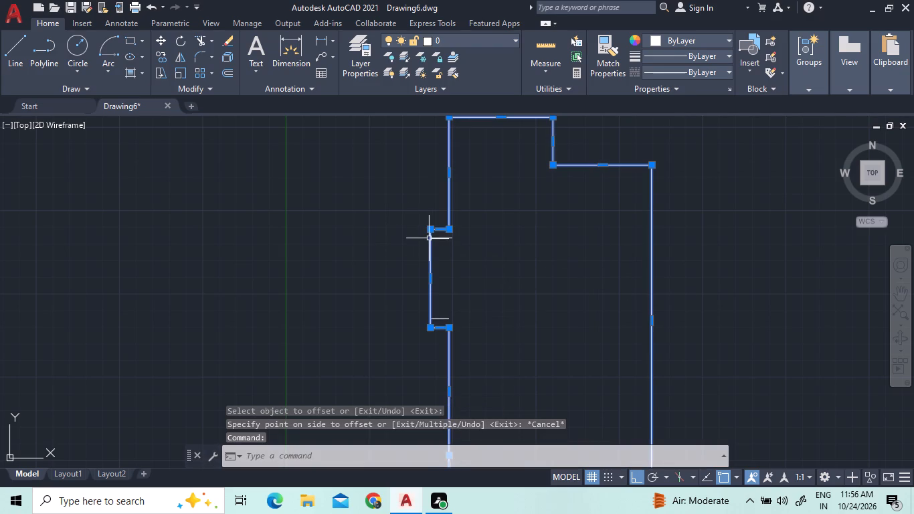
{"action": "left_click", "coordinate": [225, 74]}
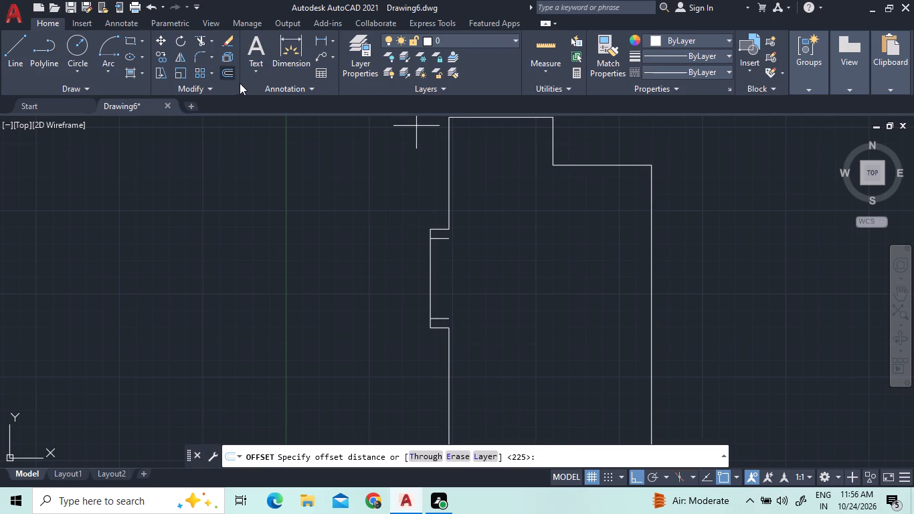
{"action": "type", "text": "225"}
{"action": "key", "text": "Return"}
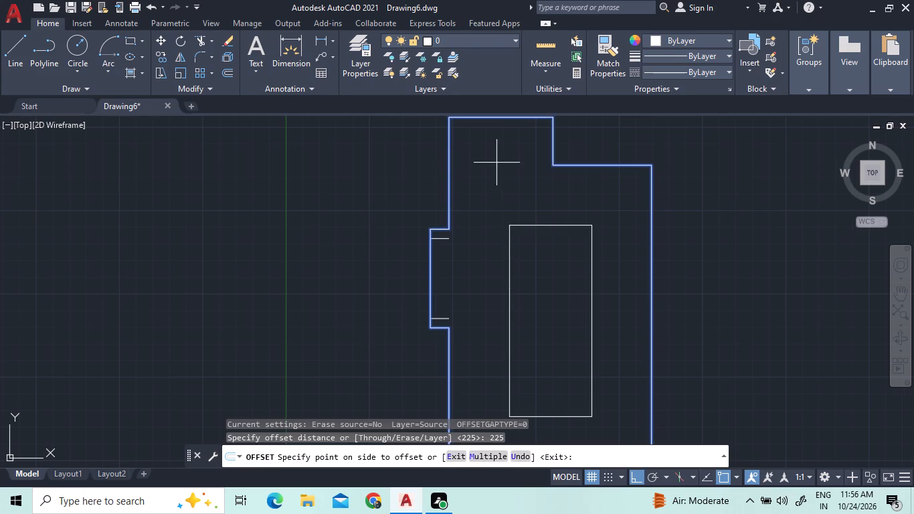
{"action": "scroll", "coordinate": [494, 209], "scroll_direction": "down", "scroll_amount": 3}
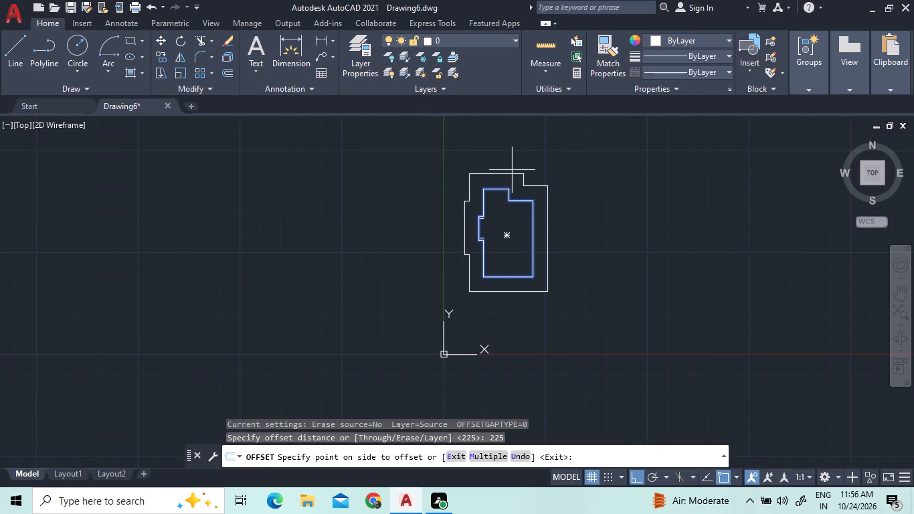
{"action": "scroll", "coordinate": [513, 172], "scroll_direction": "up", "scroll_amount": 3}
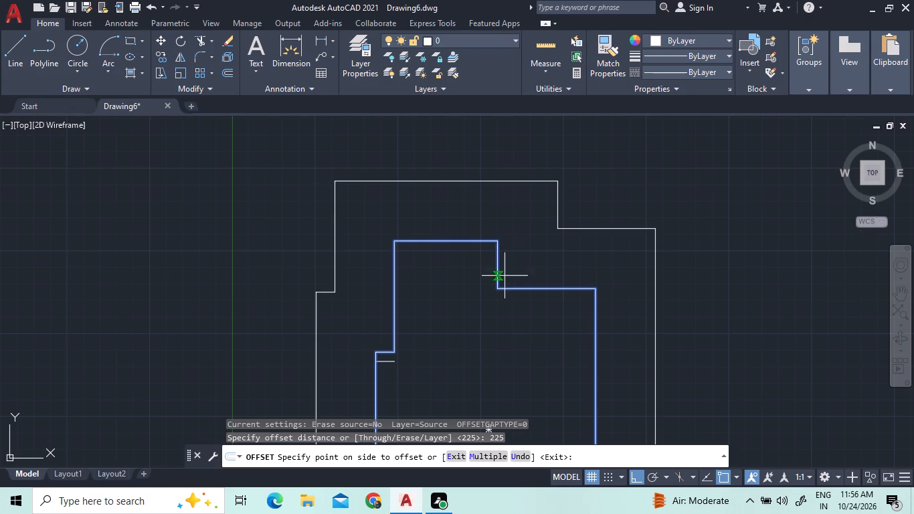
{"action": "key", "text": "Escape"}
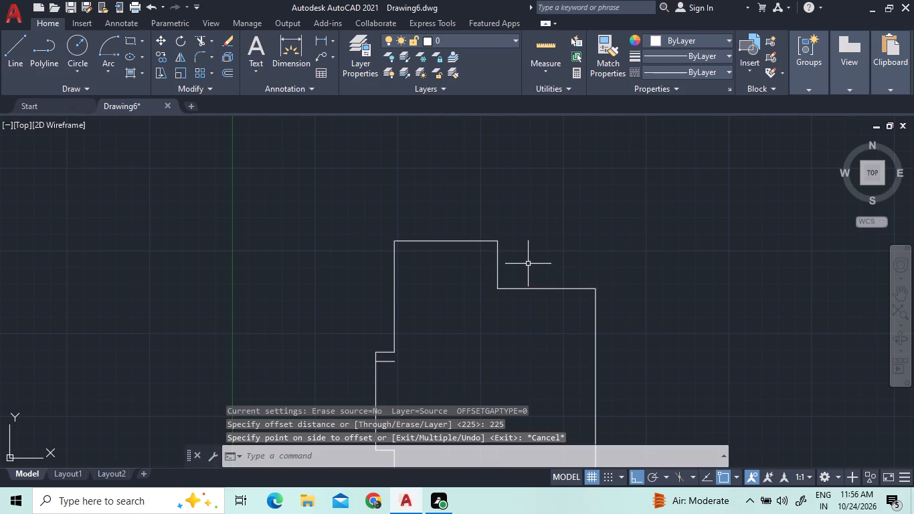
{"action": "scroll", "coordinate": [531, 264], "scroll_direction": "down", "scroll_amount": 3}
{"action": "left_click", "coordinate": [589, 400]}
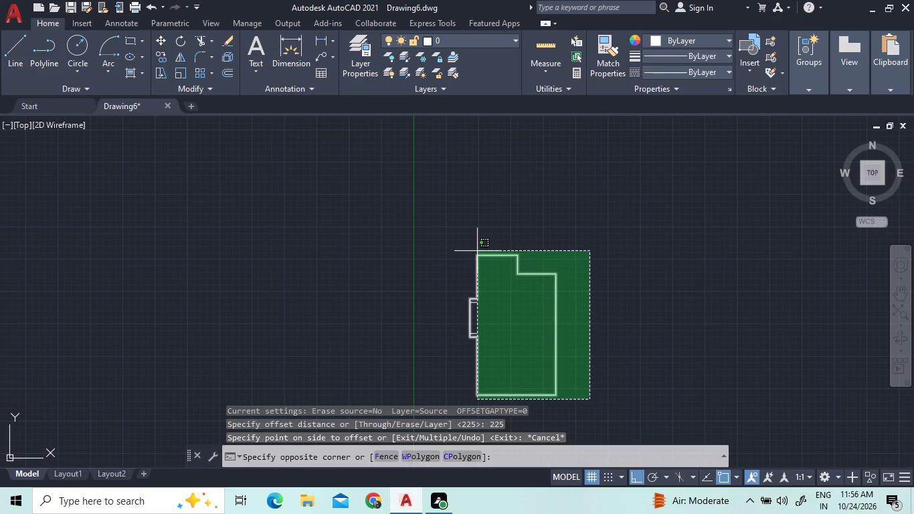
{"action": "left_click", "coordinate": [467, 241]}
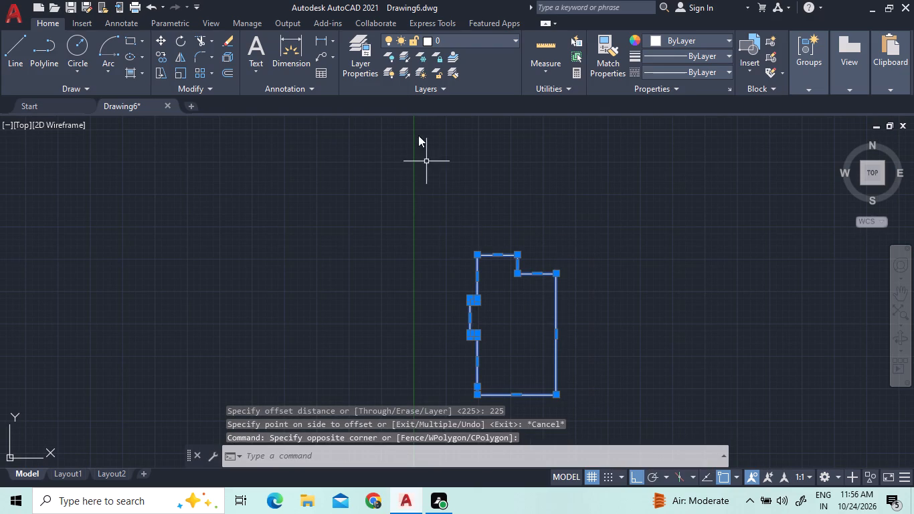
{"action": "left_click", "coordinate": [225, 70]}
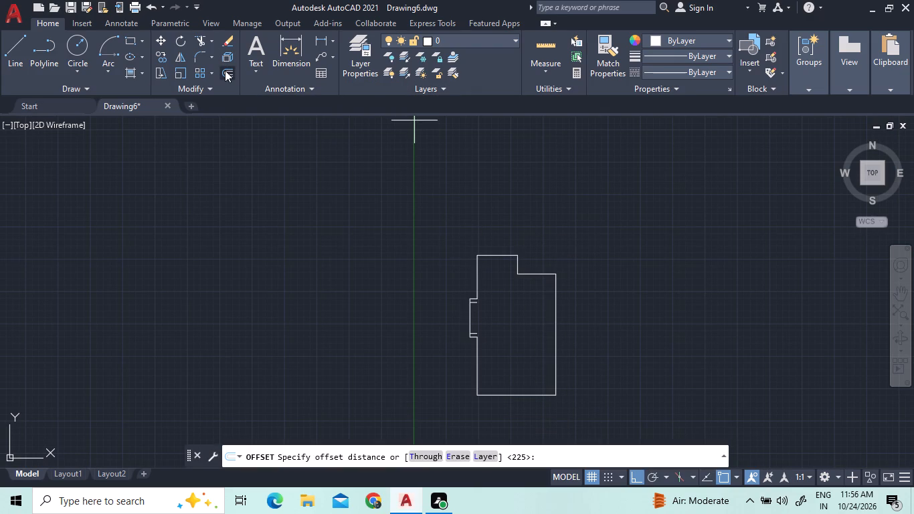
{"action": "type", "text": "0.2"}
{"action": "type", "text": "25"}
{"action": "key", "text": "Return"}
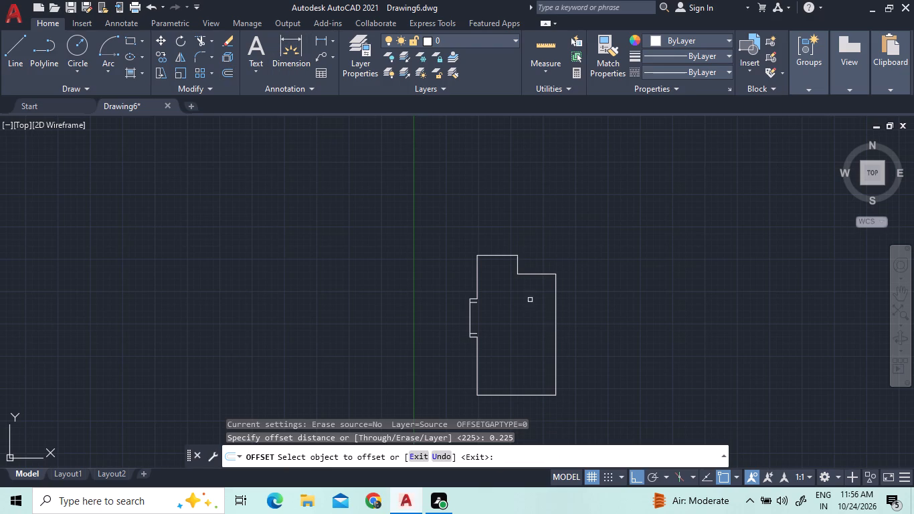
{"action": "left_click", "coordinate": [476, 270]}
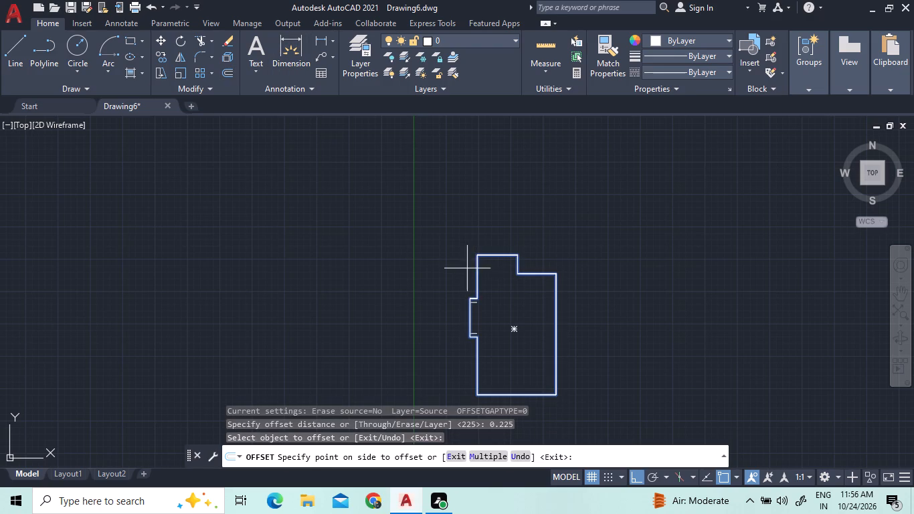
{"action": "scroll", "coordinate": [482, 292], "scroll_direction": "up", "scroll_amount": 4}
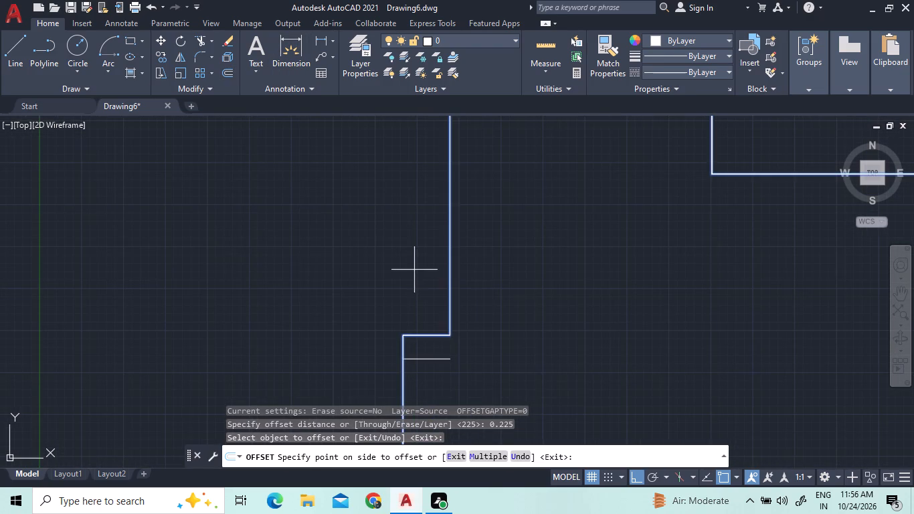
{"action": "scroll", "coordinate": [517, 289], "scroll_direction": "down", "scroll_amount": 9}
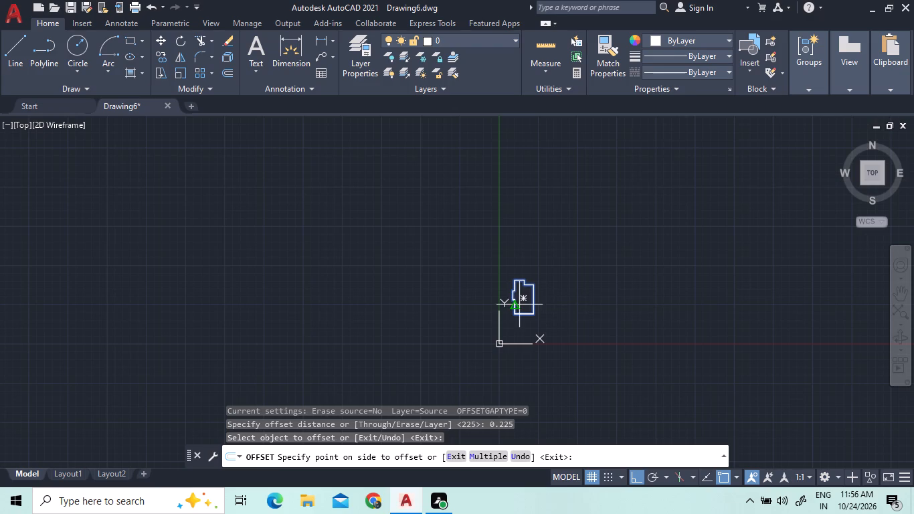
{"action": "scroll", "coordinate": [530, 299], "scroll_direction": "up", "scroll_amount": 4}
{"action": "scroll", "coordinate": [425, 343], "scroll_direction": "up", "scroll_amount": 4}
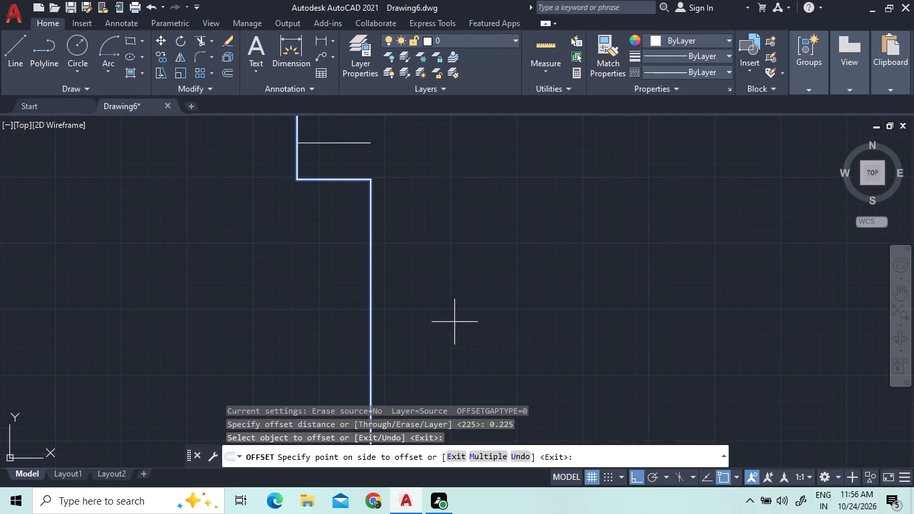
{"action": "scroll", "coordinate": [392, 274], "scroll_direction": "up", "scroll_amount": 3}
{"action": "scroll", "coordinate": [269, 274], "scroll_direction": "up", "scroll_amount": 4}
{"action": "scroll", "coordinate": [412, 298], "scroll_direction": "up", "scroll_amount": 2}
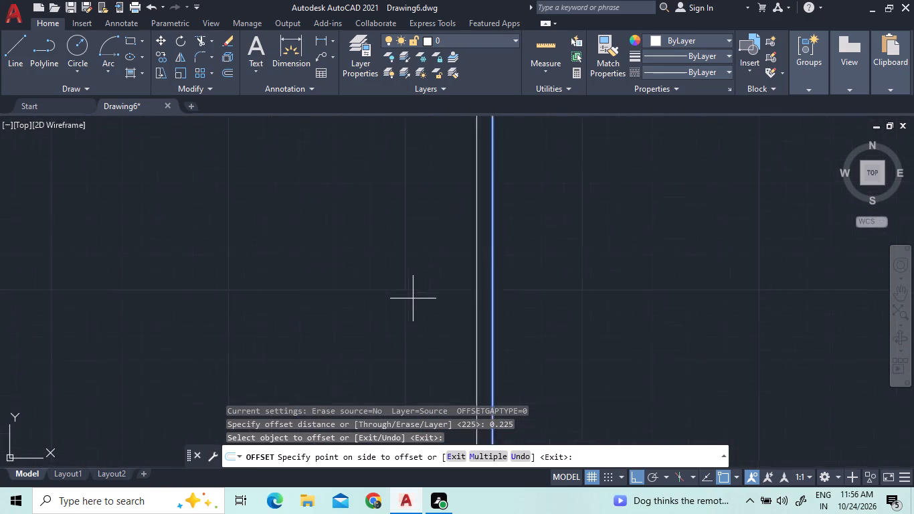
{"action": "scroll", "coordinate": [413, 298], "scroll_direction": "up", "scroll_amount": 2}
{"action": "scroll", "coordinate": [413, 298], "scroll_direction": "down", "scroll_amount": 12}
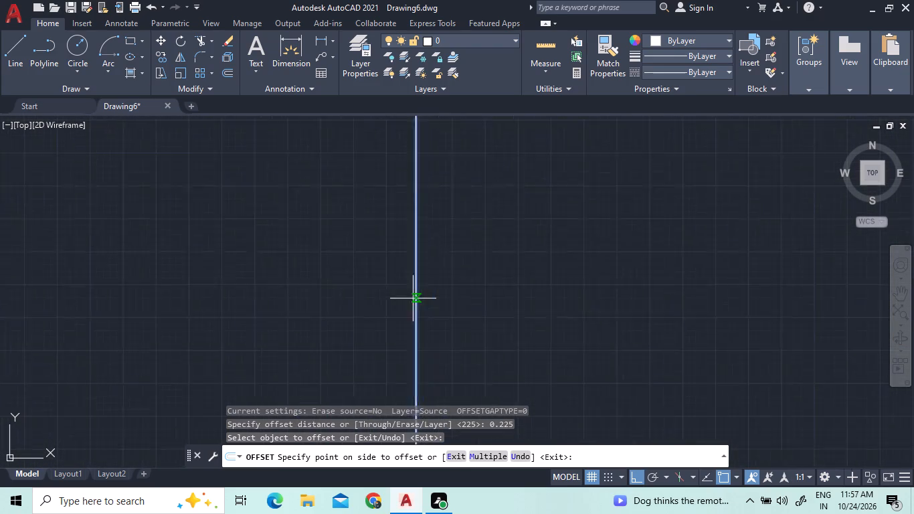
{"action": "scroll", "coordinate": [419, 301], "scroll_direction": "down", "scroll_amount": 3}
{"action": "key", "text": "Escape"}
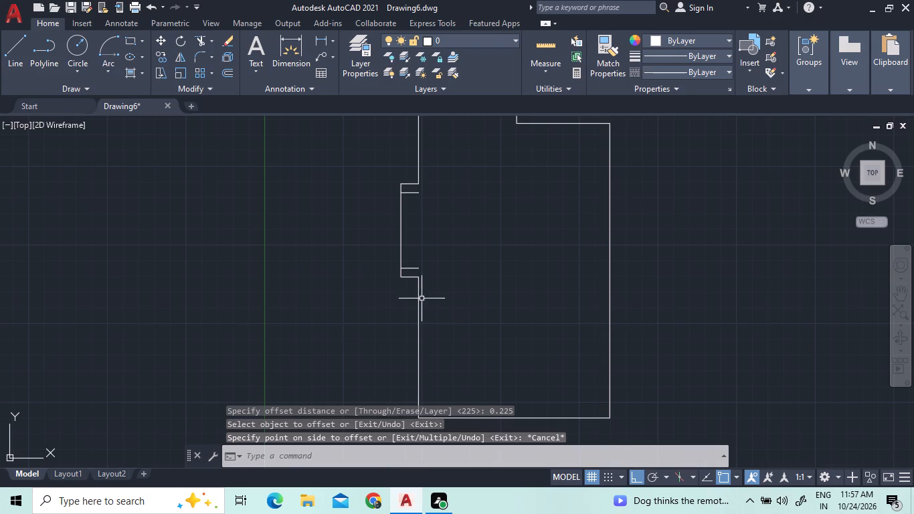
Offset the joined outline polyline 22.5 inward to form the inner wall line.
{"action": "left_click", "coordinate": [424, 294]}
{"action": "left_click", "coordinate": [387, 292]}
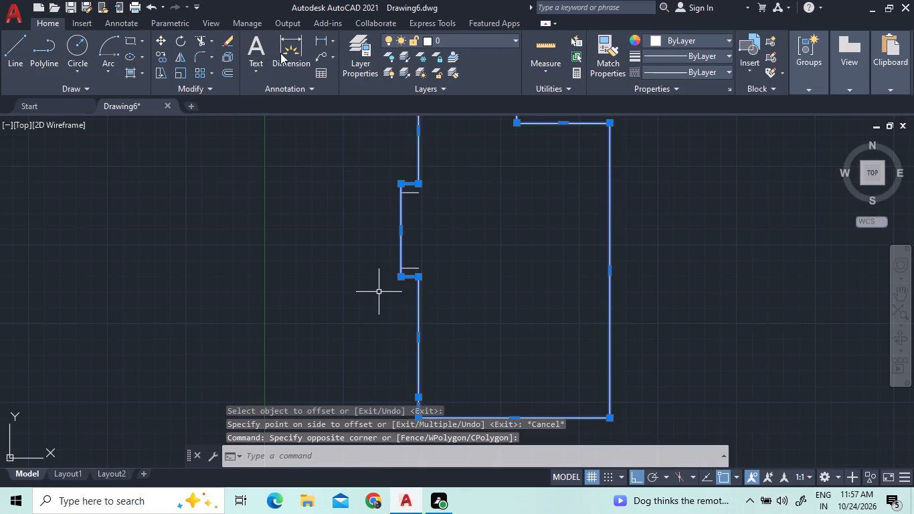
{"action": "left_click", "coordinate": [225, 75]}
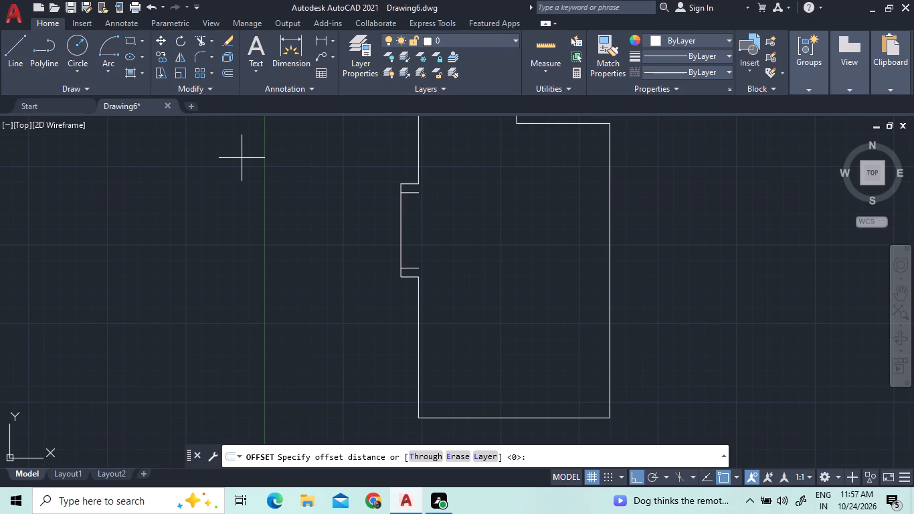
{"action": "type", "text": "22"}
{"action": "key", "text": "period"}
{"action": "key", "text": "5"}
{"action": "key", "text": "Return"}
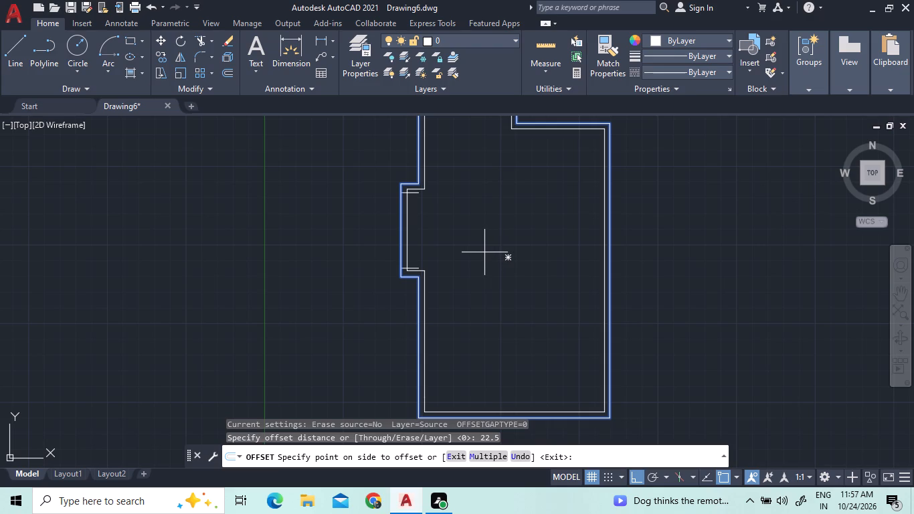
{"action": "left_click", "coordinate": [482, 252]}
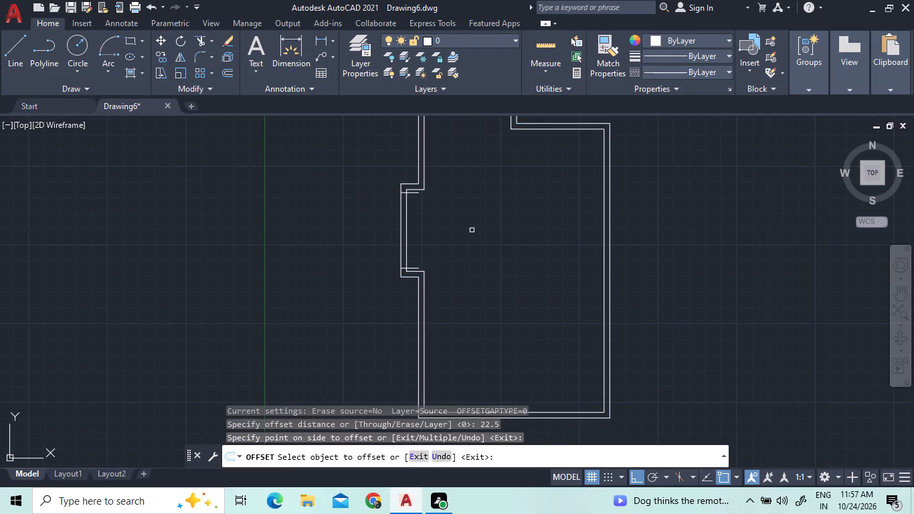
Delete the upper and lower short offset lines inside the left projection.
{"action": "scroll", "coordinate": [421, 175], "scroll_direction": "up", "scroll_amount": 1}
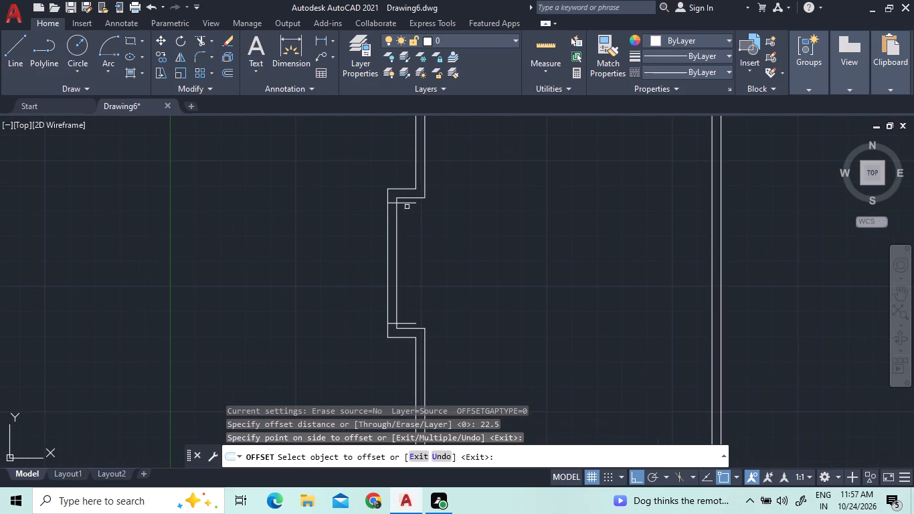
{"action": "left_click", "coordinate": [407, 203]}
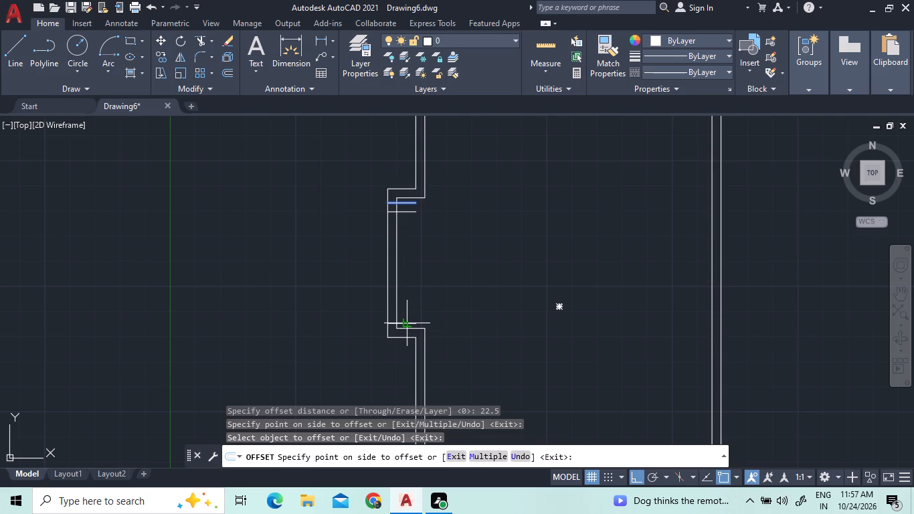
{"action": "key", "text": "Escape"}
{"action": "left_click", "coordinate": [410, 201]}
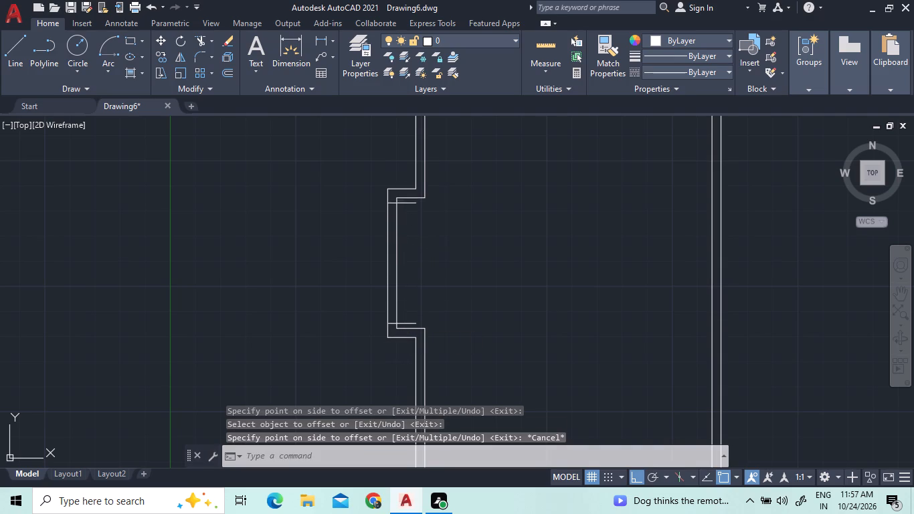
{"action": "left_click", "coordinate": [412, 322]}
{"action": "key", "text": "Delete"}
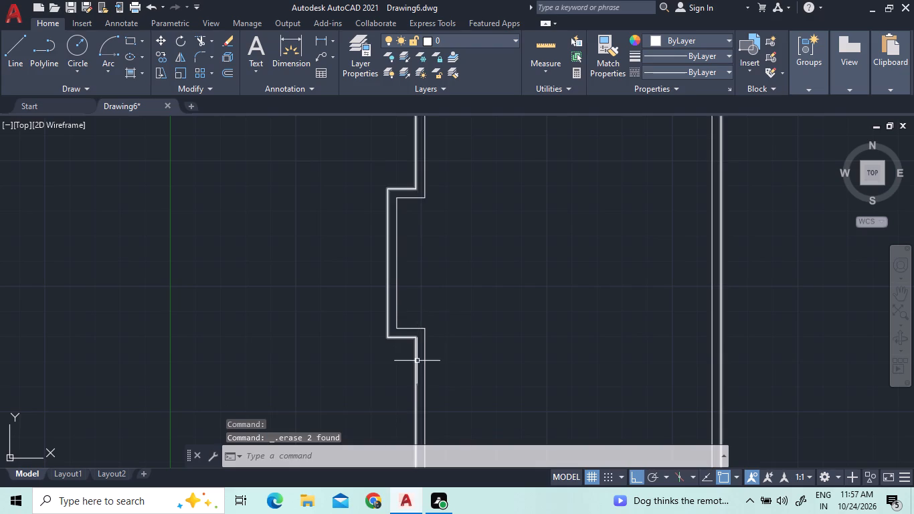
Measure the interior distances of the double outline around the left projection and the upper step with the quick measure option.
{"action": "scroll", "coordinate": [417, 364], "scroll_direction": "down", "scroll_amount": 2}
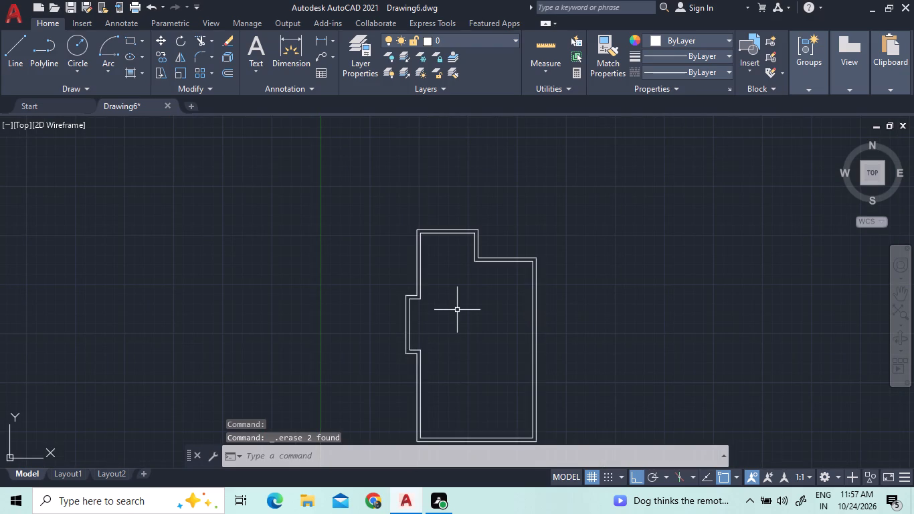
{"action": "scroll", "coordinate": [455, 308], "scroll_direction": "up", "scroll_amount": 3}
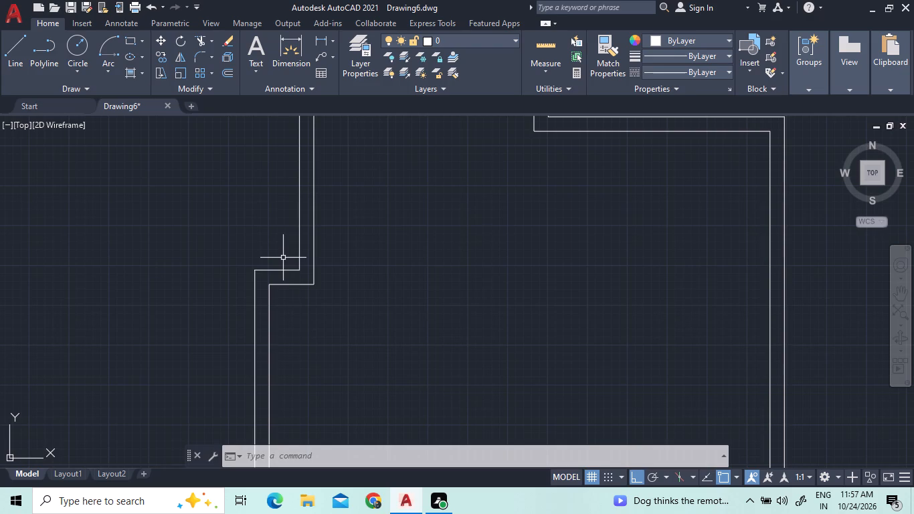
{"action": "scroll", "coordinate": [286, 255], "scroll_direction": "down", "scroll_amount": 3}
{"action": "scroll", "coordinate": [294, 271], "scroll_direction": "up", "scroll_amount": 2}
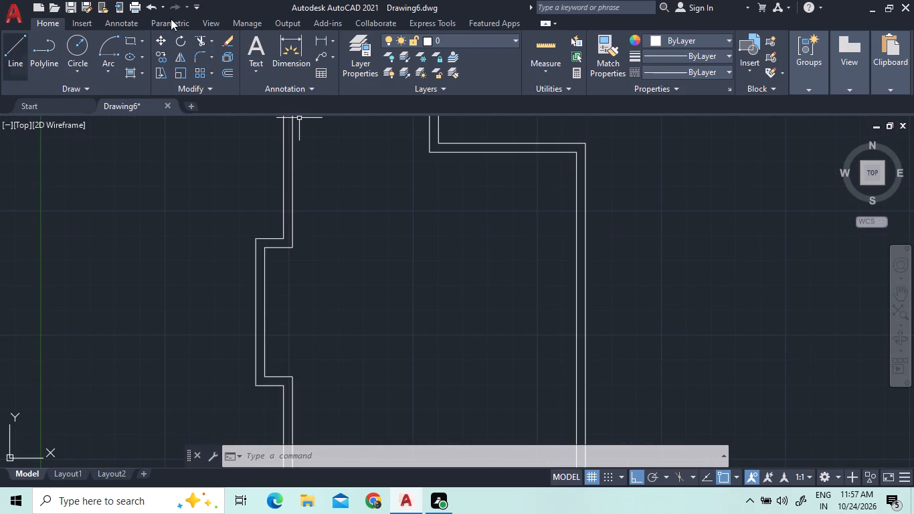
{"action": "left_click", "coordinate": [545, 54]}
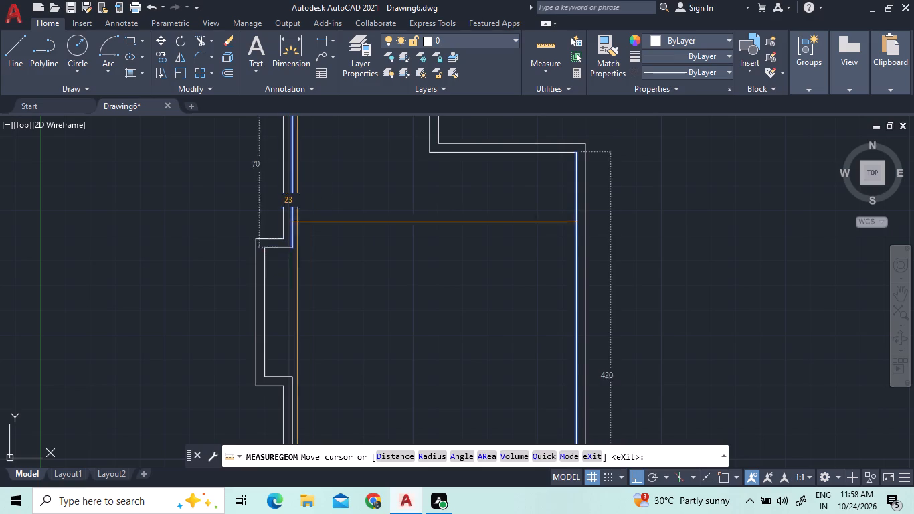
{"action": "scroll", "coordinate": [301, 296], "scroll_direction": "down", "scroll_amount": 1}
{"action": "scroll", "coordinate": [288, 276], "scroll_direction": "up", "scroll_amount": 2}
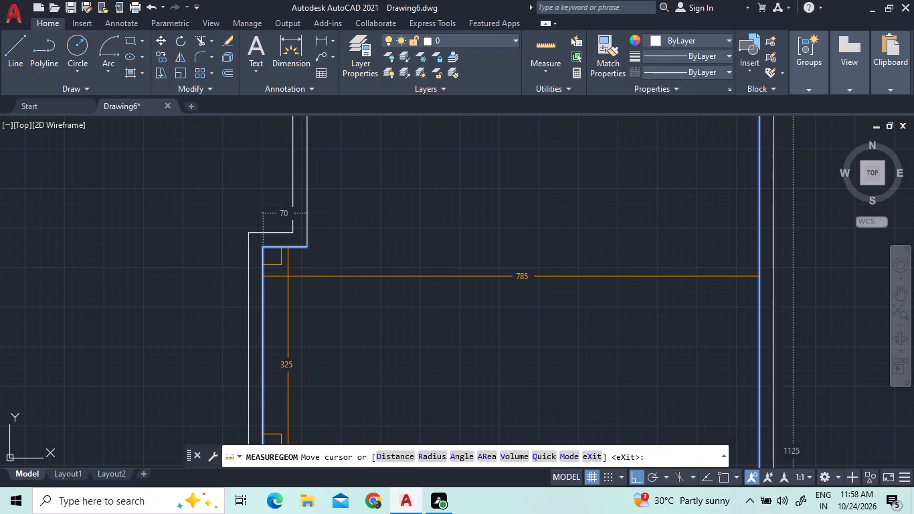
{"action": "scroll", "coordinate": [288, 276], "scroll_direction": "down", "scroll_amount": 1}
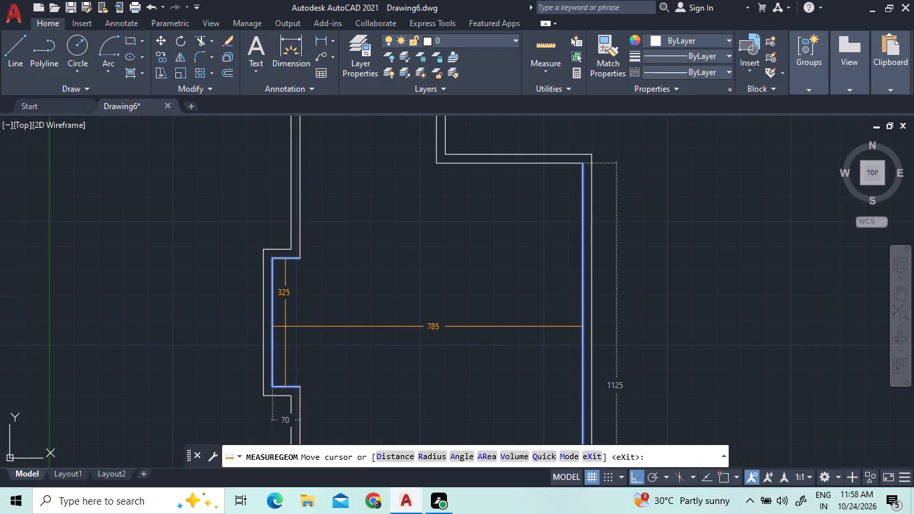
{"action": "scroll", "coordinate": [281, 325], "scroll_direction": "down", "scroll_amount": 2}
{"action": "right_click", "coordinate": [420, 234]}
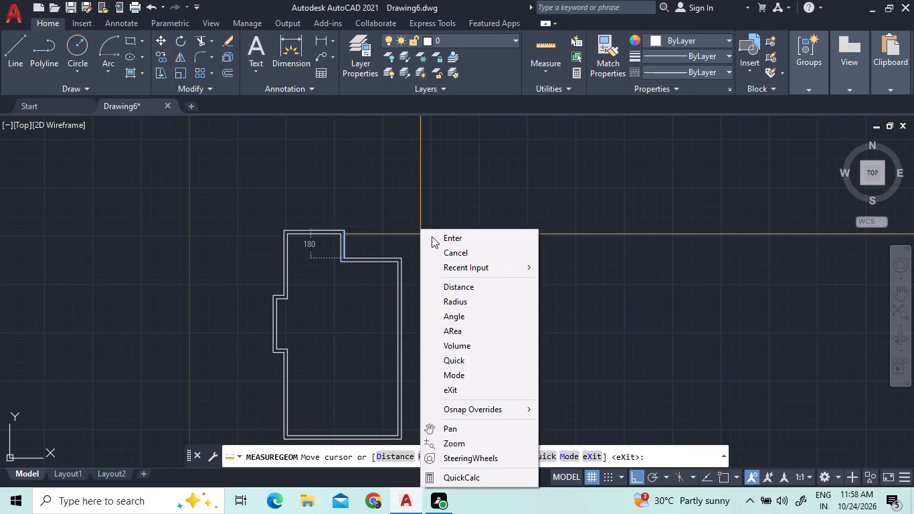
{"action": "left_click", "coordinate": [432, 236]}
Draw a rectangle within the top wall, from its outer line to its inner line, spanning the middle part of the wall.
{"action": "scroll", "coordinate": [341, 221], "scroll_direction": "up", "scroll_amount": 3}
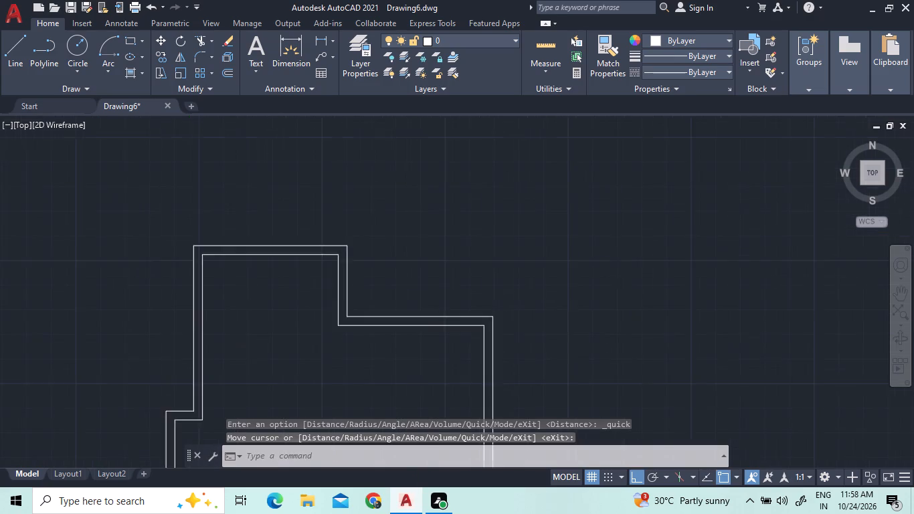
{"action": "left_click", "coordinate": [123, 39]}
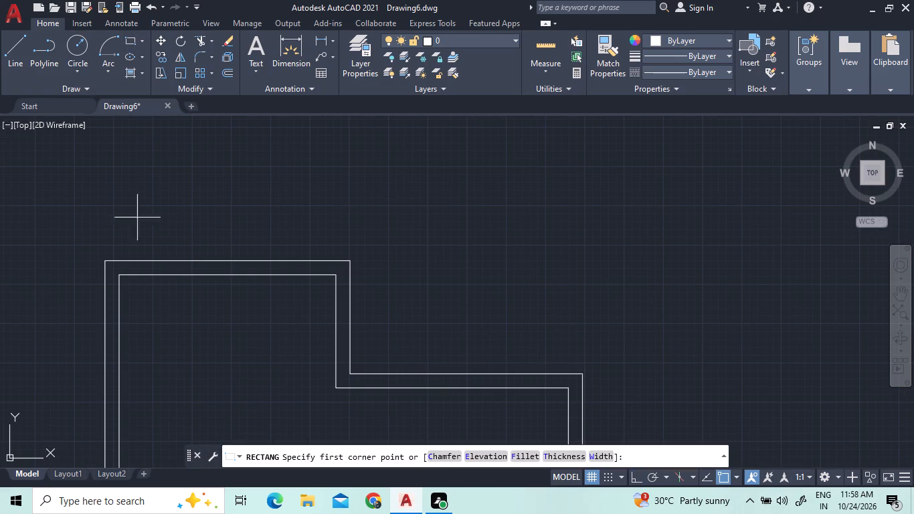
{"action": "scroll", "coordinate": [191, 264], "scroll_direction": "up", "scroll_amount": 3}
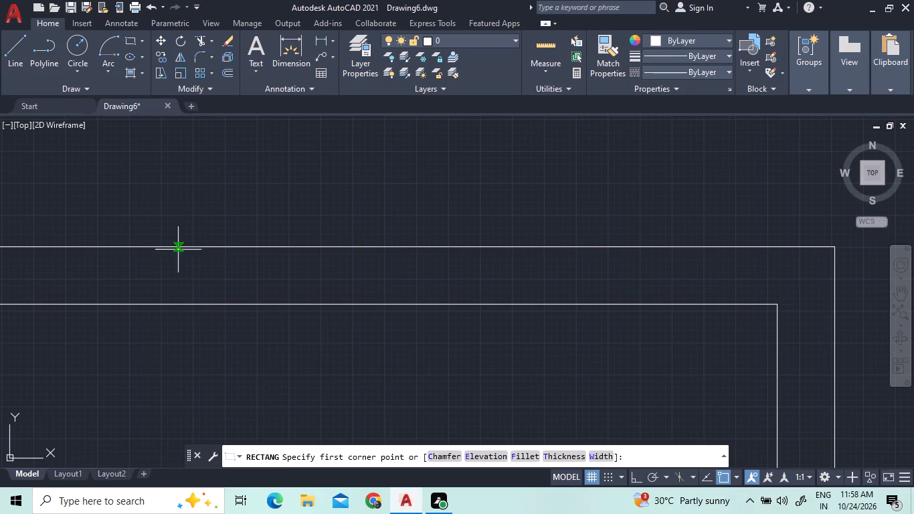
{"action": "left_click", "coordinate": [158, 247]}
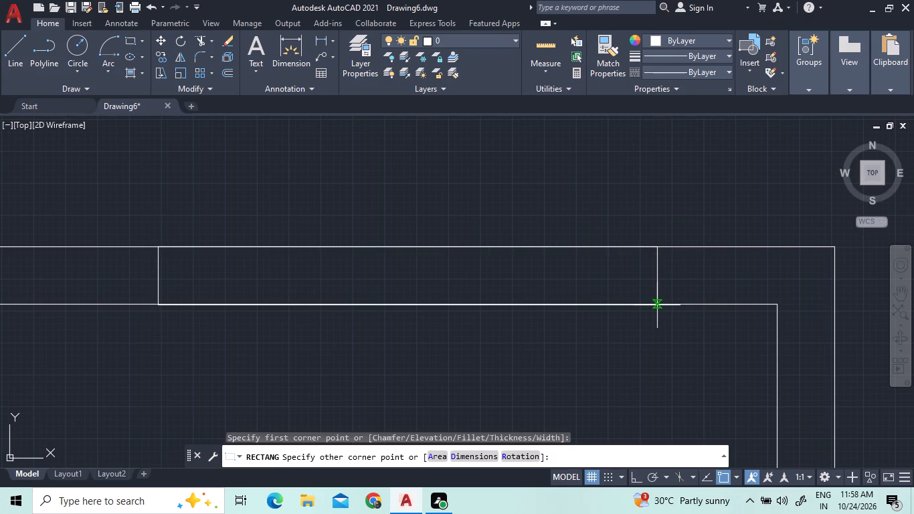
{"action": "scroll", "coordinate": [657, 306], "scroll_direction": "up", "scroll_amount": 1}
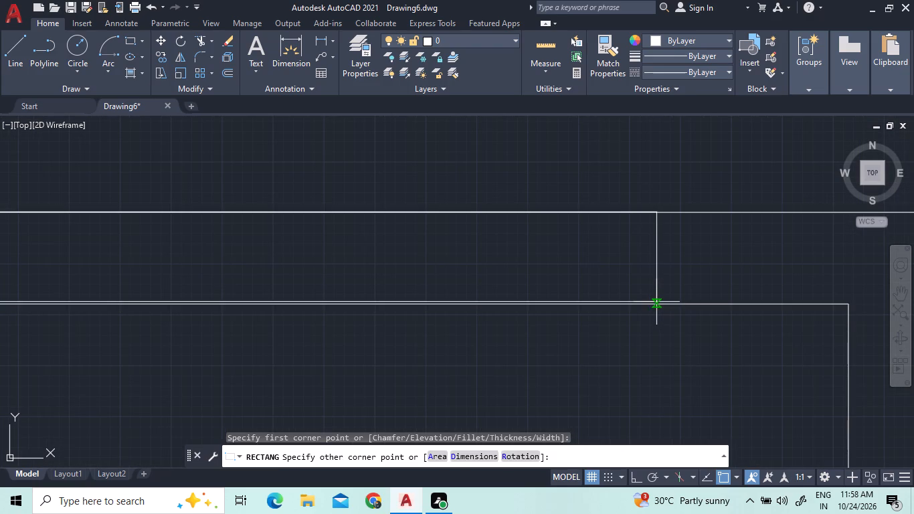
{"action": "left_click", "coordinate": [654, 304]}
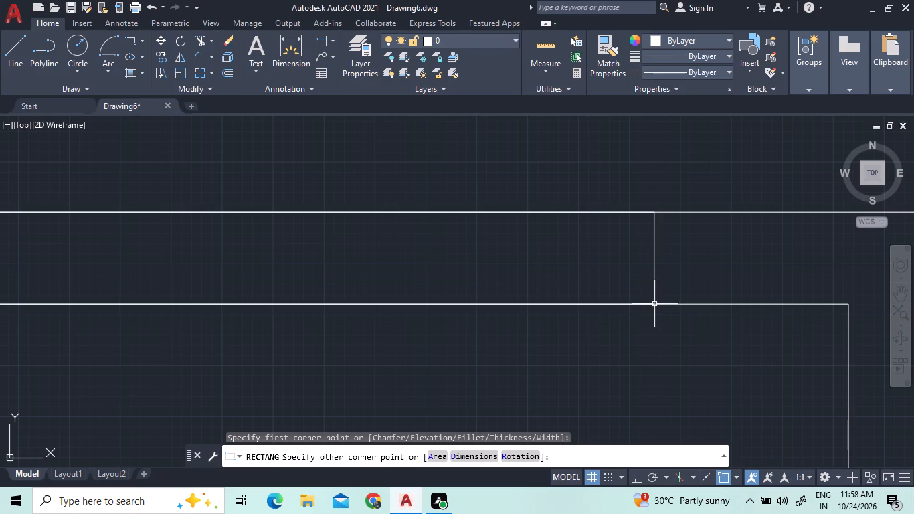
{"action": "scroll", "coordinate": [652, 282], "scroll_direction": "down", "scroll_amount": 3}
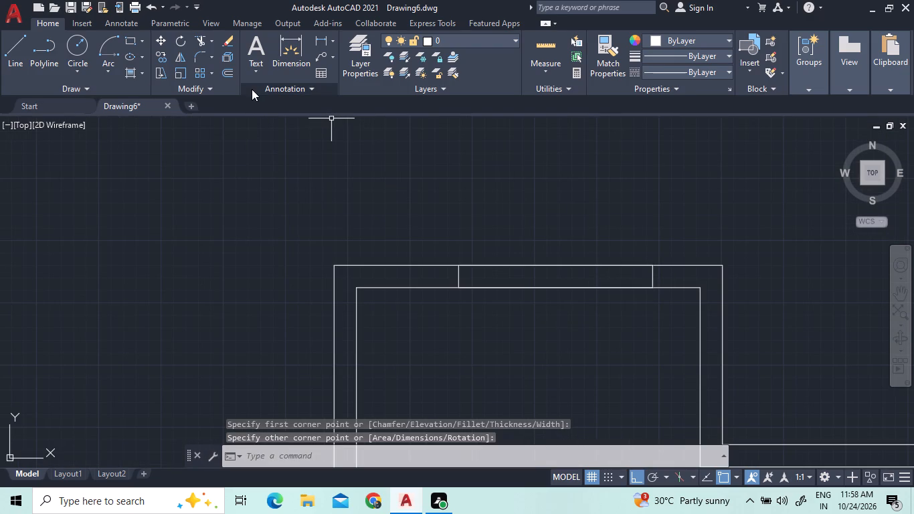
Draw a line lengthwise through the middle of the rectangular opening in the top wall, between its short-side midpoints.
{"action": "left_click", "coordinate": [24, 41]}
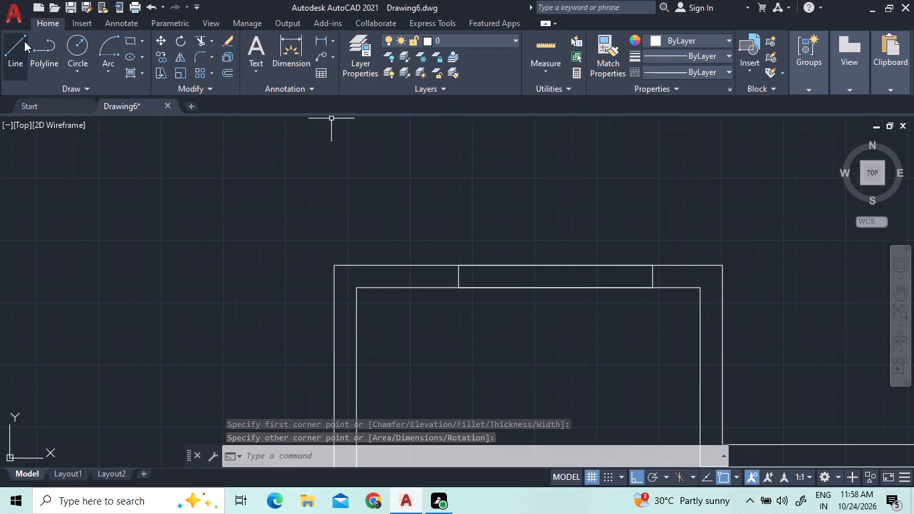
{"action": "left_click", "coordinate": [653, 274]}
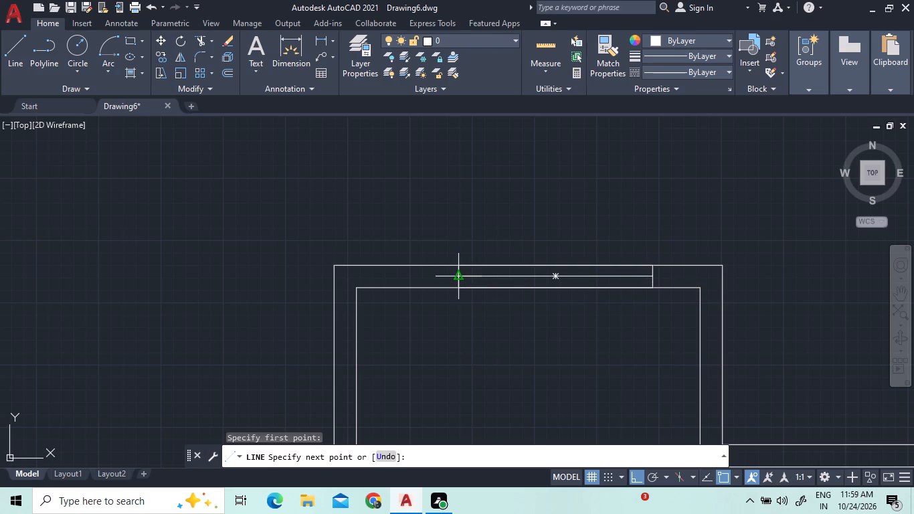
{"action": "left_click", "coordinate": [456, 276]}
{"action": "right_click", "coordinate": [504, 202]}
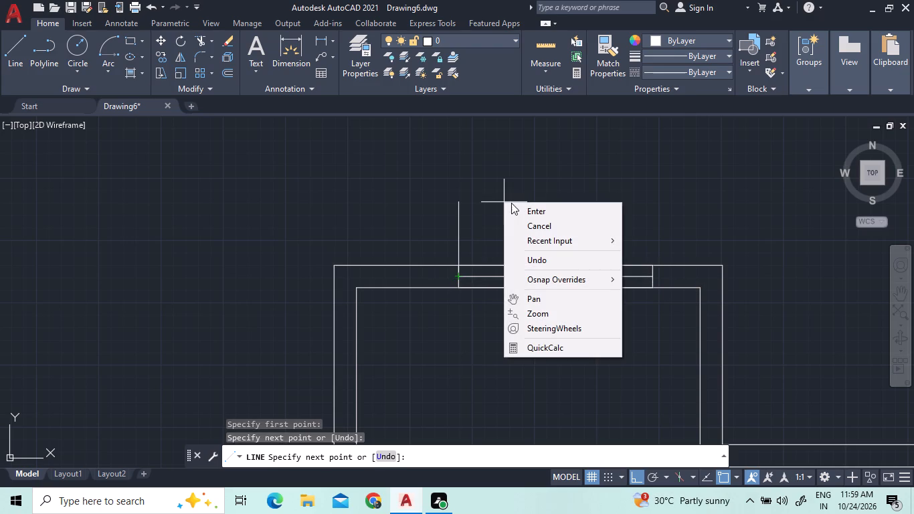
{"action": "left_click", "coordinate": [515, 206]}
Draw a stepped line from the upper room's inner left wall: about 240 right, about 189 down, then right to align with the inner step corner.
{"action": "scroll", "coordinate": [497, 223], "scroll_direction": "down", "scroll_amount": 1}
{"action": "scroll", "coordinate": [525, 305], "scroll_direction": "down", "scroll_amount": 1}
{"action": "middle_click_drag", "start_coordinate": [525, 305], "coordinate": [439, 266]}
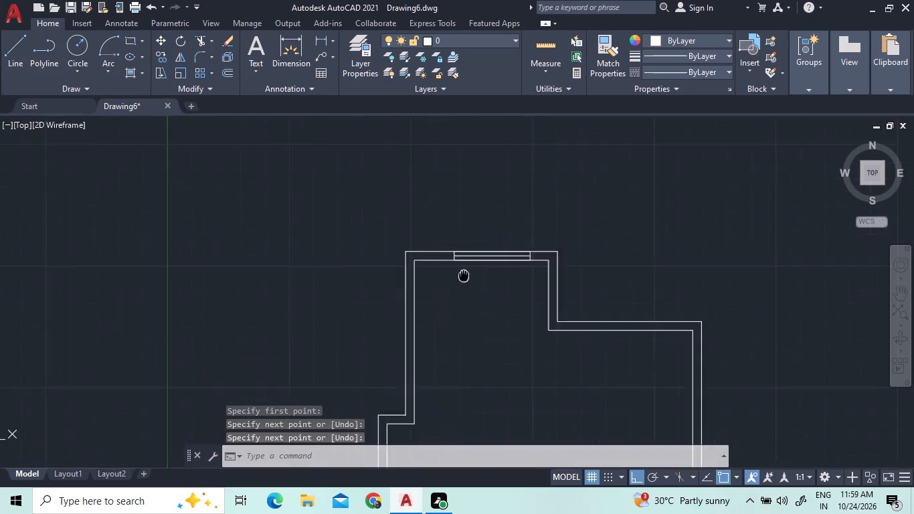
{"action": "middle_click_drag", "start_coordinate": [439, 266], "coordinate": [327, 224]}
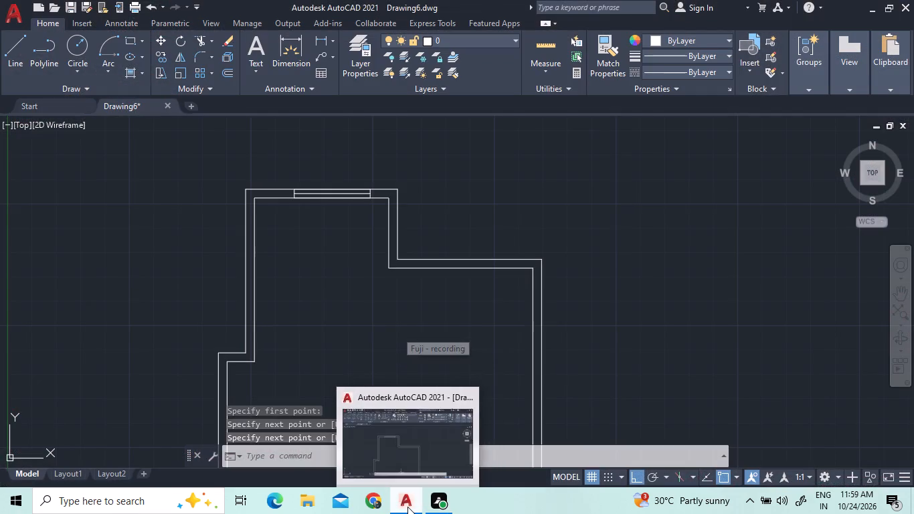
{"action": "left_click", "coordinate": [412, 448]}
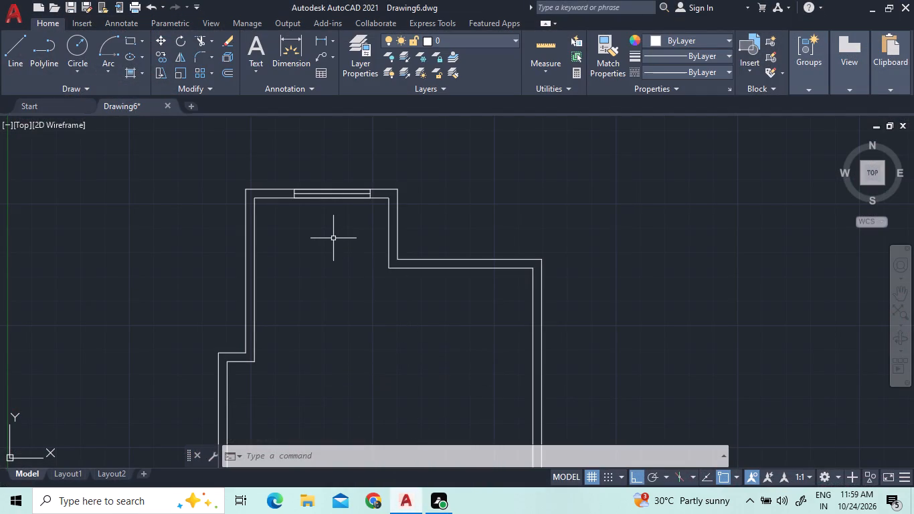
{"action": "scroll", "coordinate": [340, 208], "scroll_direction": "up", "scroll_amount": 1}
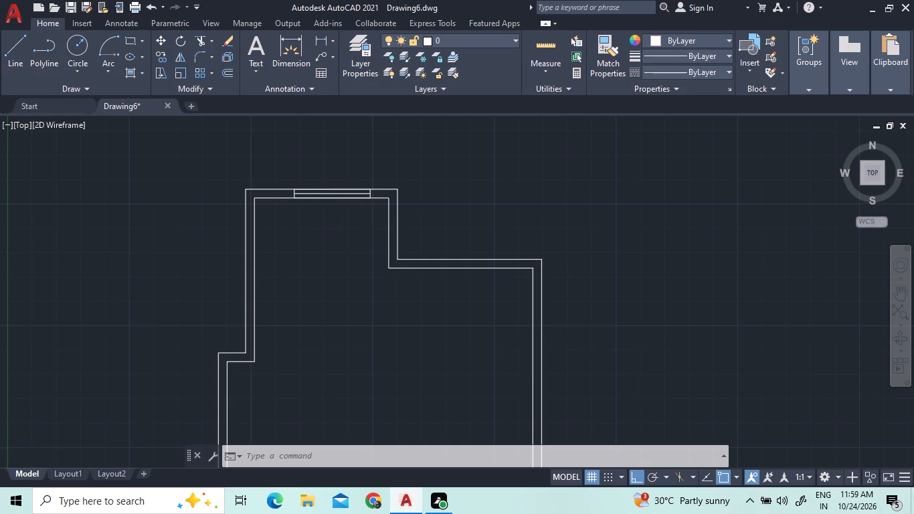
{"action": "left_click", "coordinate": [11, 52]}
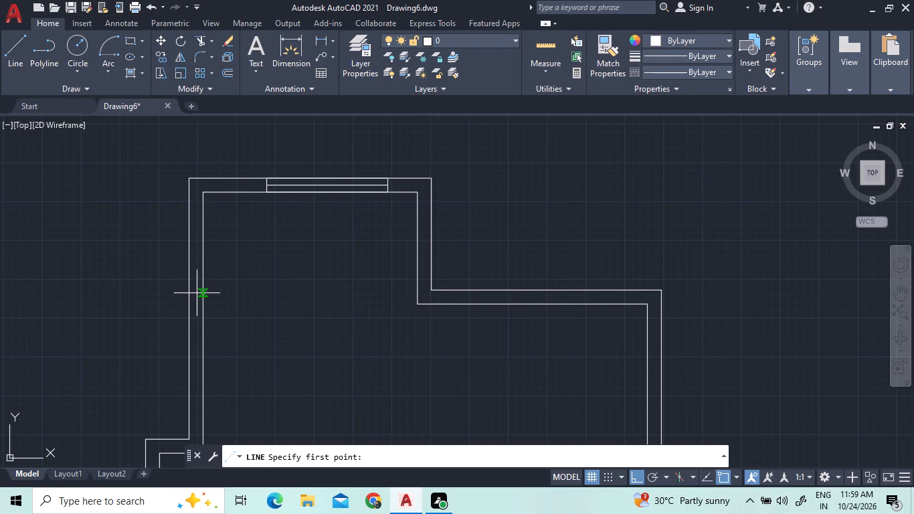
{"action": "left_click", "coordinate": [202, 279]}
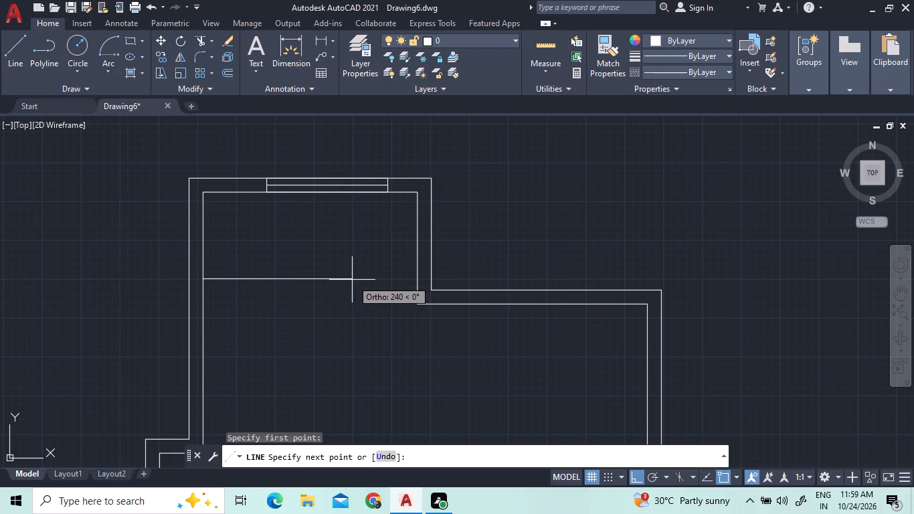
{"action": "left_click", "coordinate": [352, 280]}
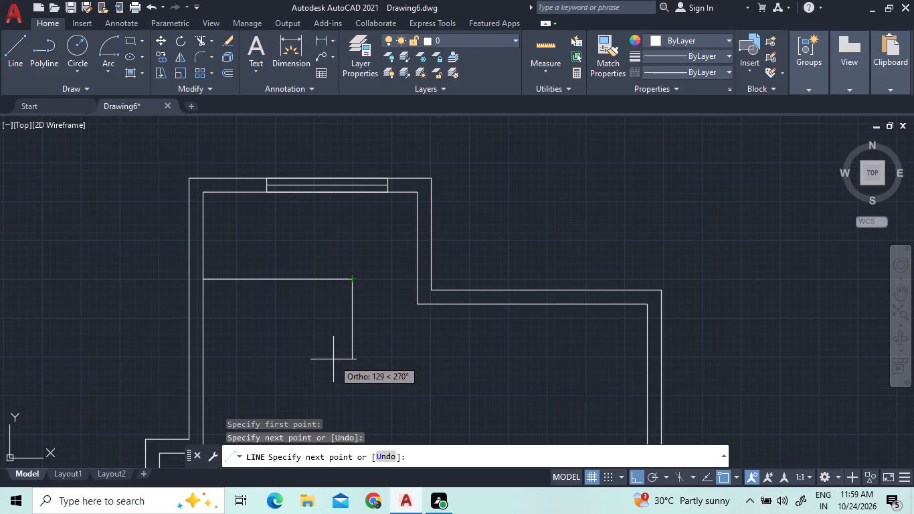
{"action": "scroll", "coordinate": [331, 359], "scroll_direction": "down", "scroll_amount": 3}
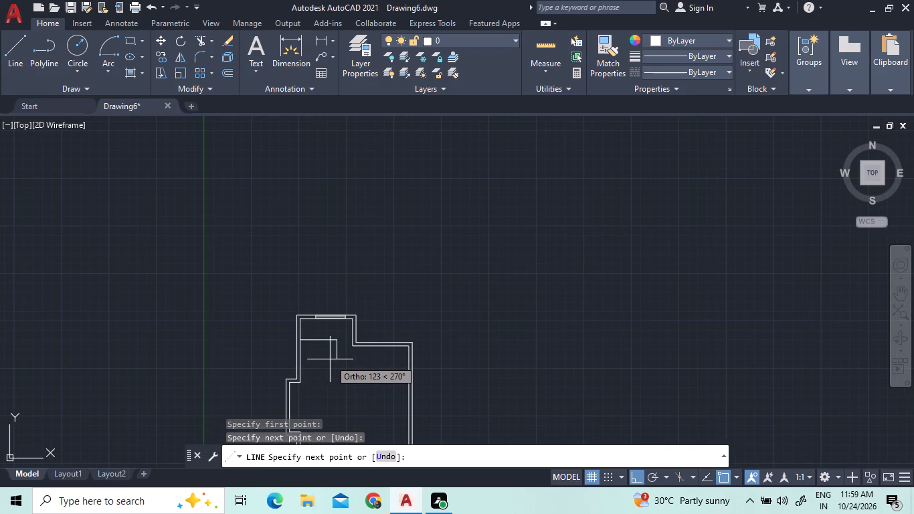
{"action": "scroll", "coordinate": [321, 383], "scroll_direction": "up", "scroll_amount": 3}
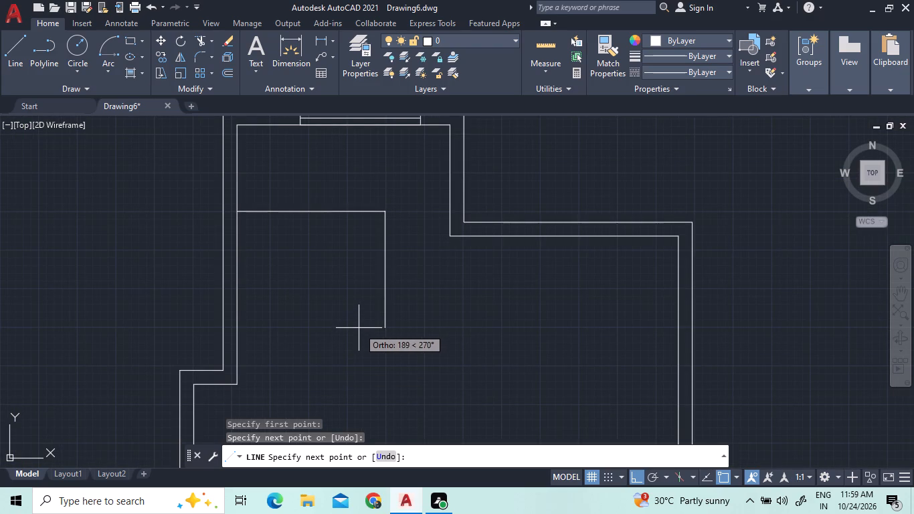
{"action": "left_click", "coordinate": [359, 328]}
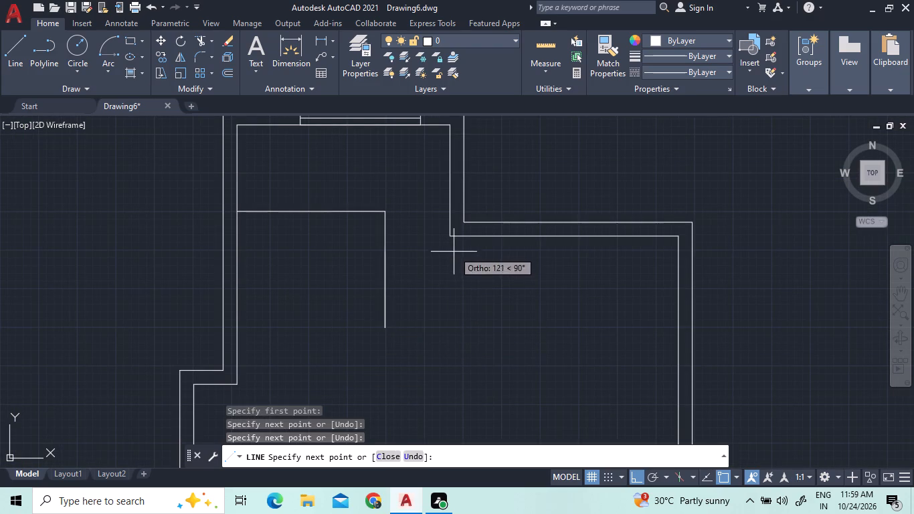
{"action": "left_click", "coordinate": [451, 328]}
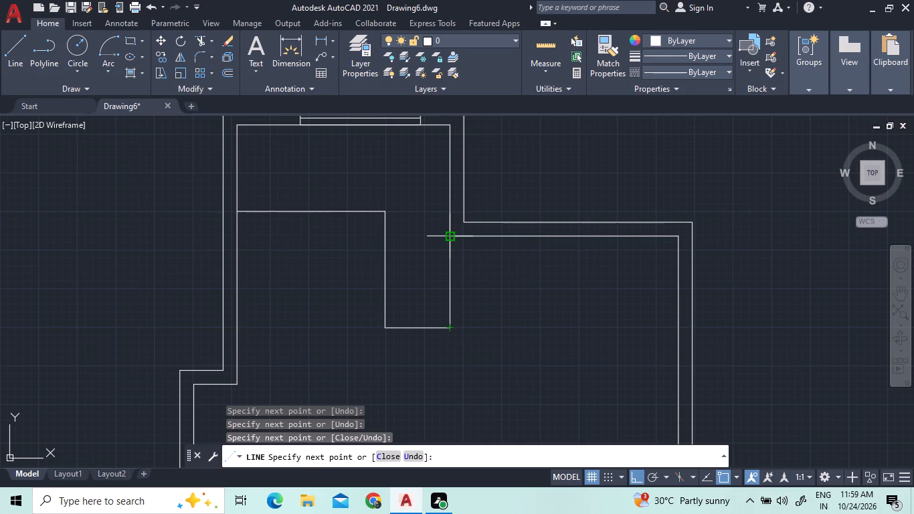
Continue the line as a wall stub running down from the inner step corner, level with the left projection's inner corner, and back to the outer corner.
{"action": "left_click", "coordinate": [452, 238]}
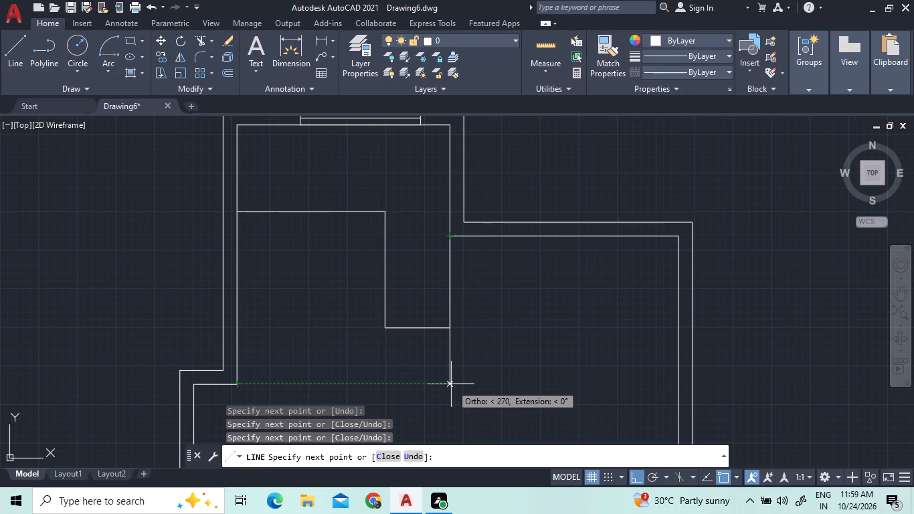
{"action": "left_click", "coordinate": [451, 384]}
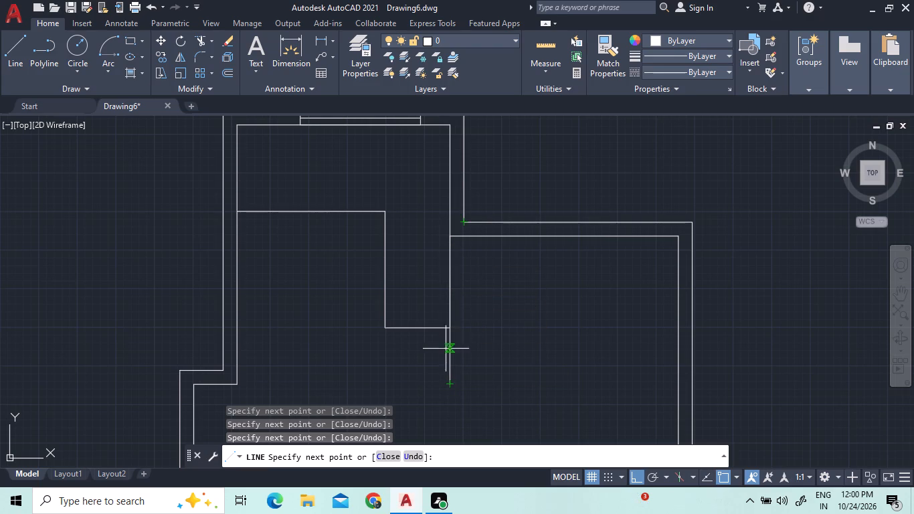
{"action": "left_click", "coordinate": [464, 385]}
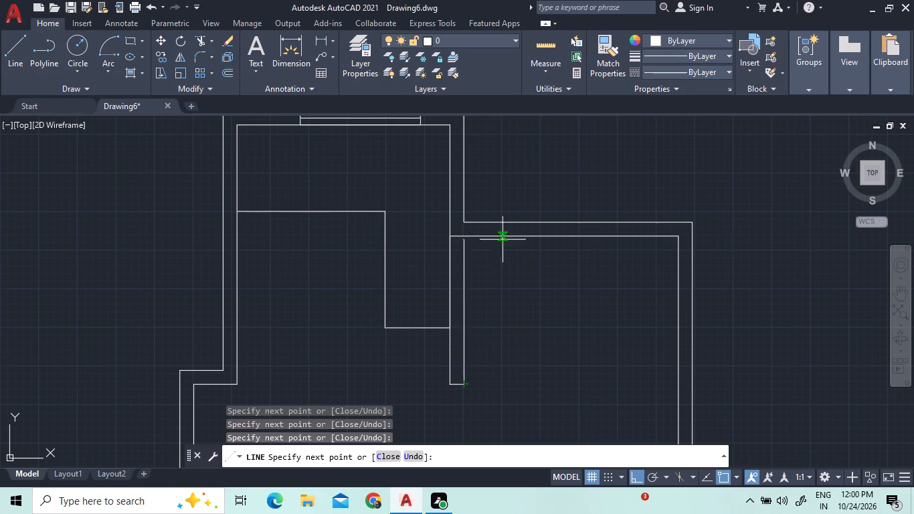
{"action": "left_click", "coordinate": [464, 224]}
{"action": "key", "text": "Escape"}
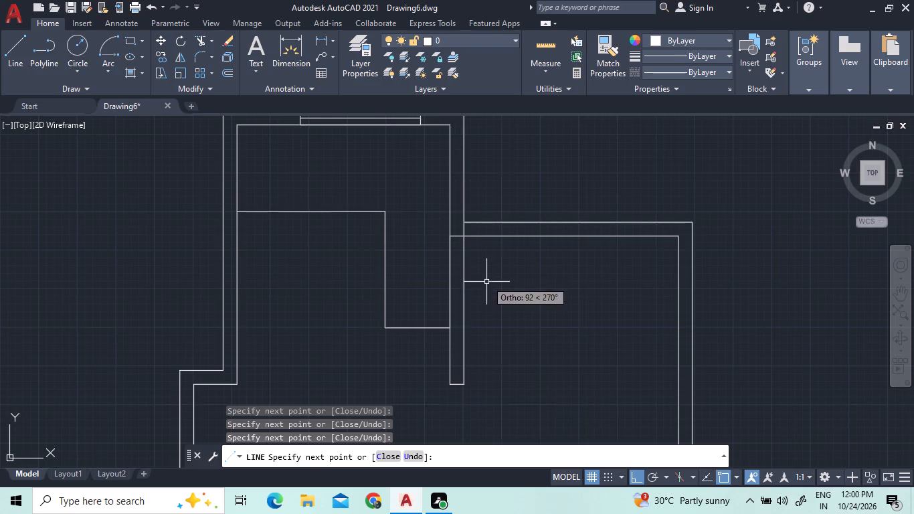
Trim the two short line pieces crossing the junction between the new wall stub and the stepped wall.
{"action": "left_click", "coordinate": [197, 39]}
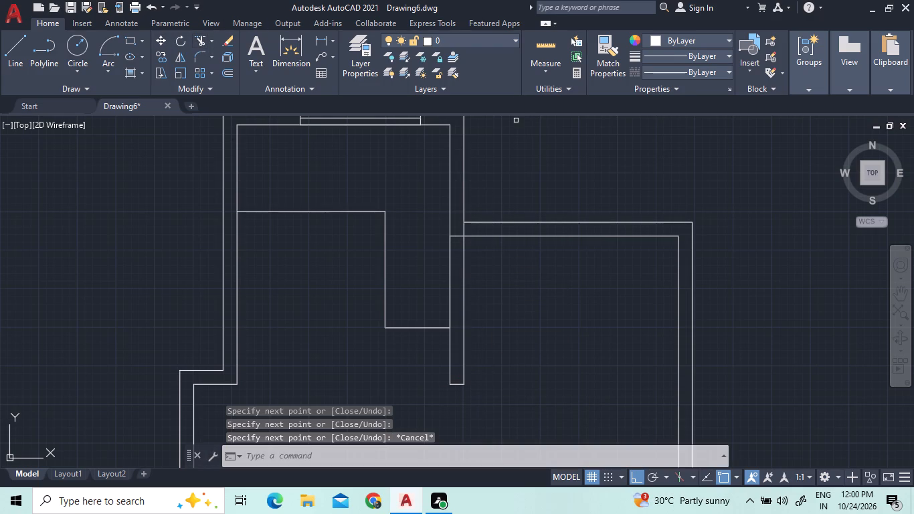
{"action": "left_click", "coordinate": [463, 231]}
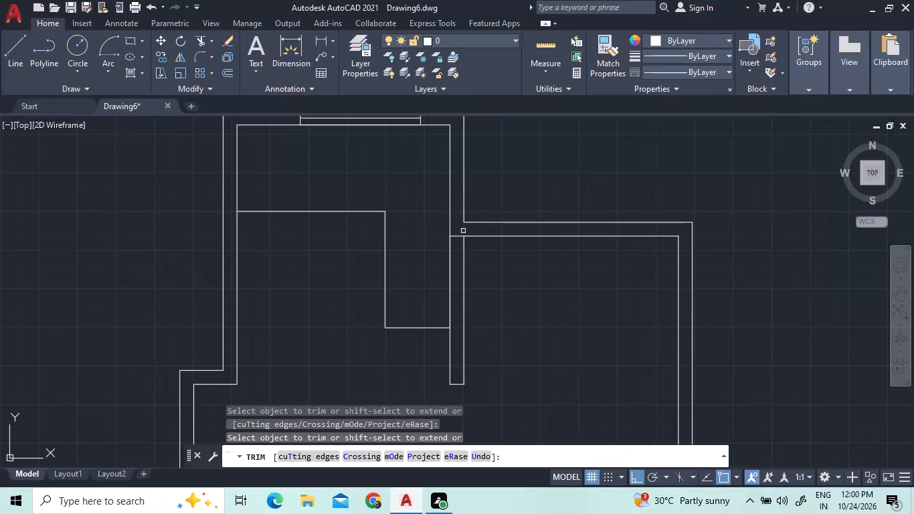
{"action": "left_click", "coordinate": [458, 236]}
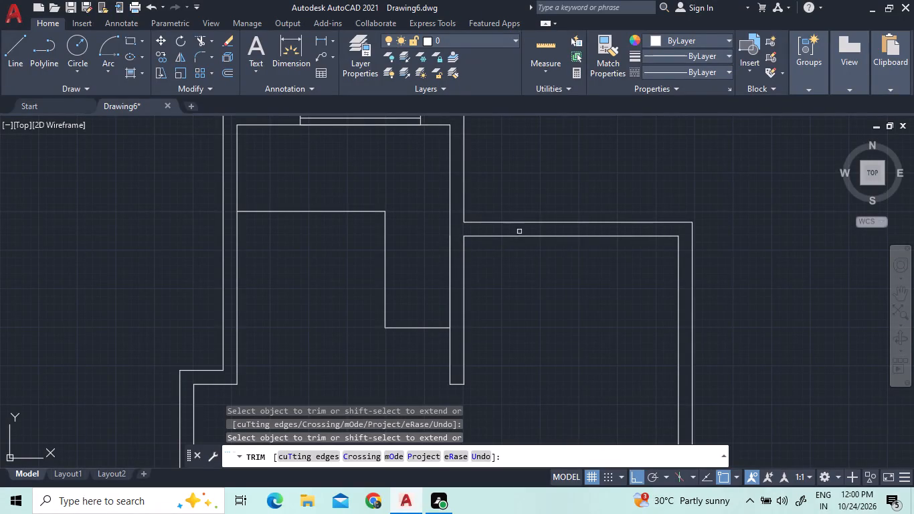
{"action": "right_click", "coordinate": [636, 196]}
{"action": "left_click", "coordinate": [660, 203]}
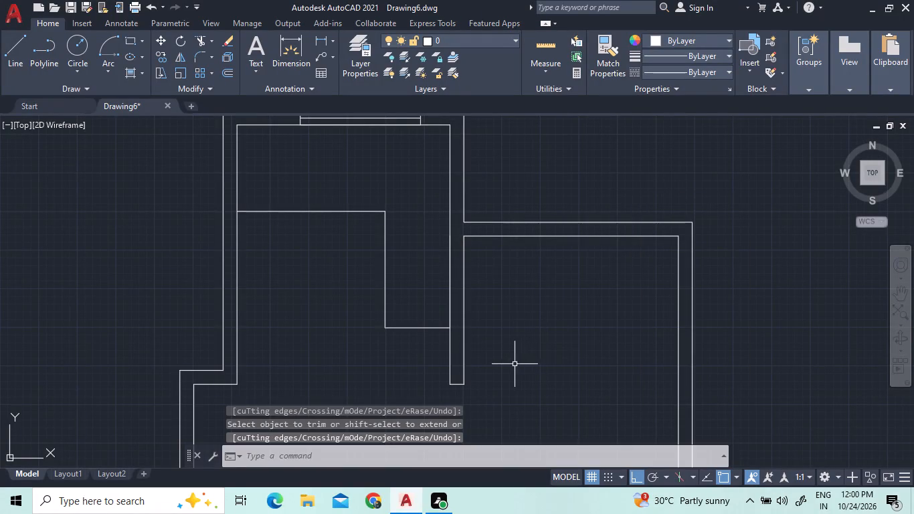
Move all three segments of the stepped line slightly upward along the upper room's inner left wall.
{"action": "left_click", "coordinate": [404, 347]}
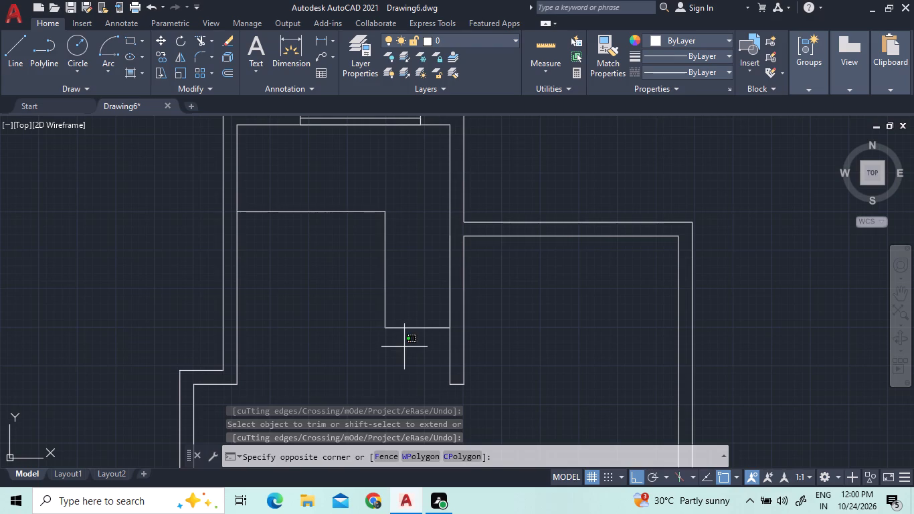
{"action": "left_click", "coordinate": [335, 199]}
{"action": "right_click", "coordinate": [335, 199]}
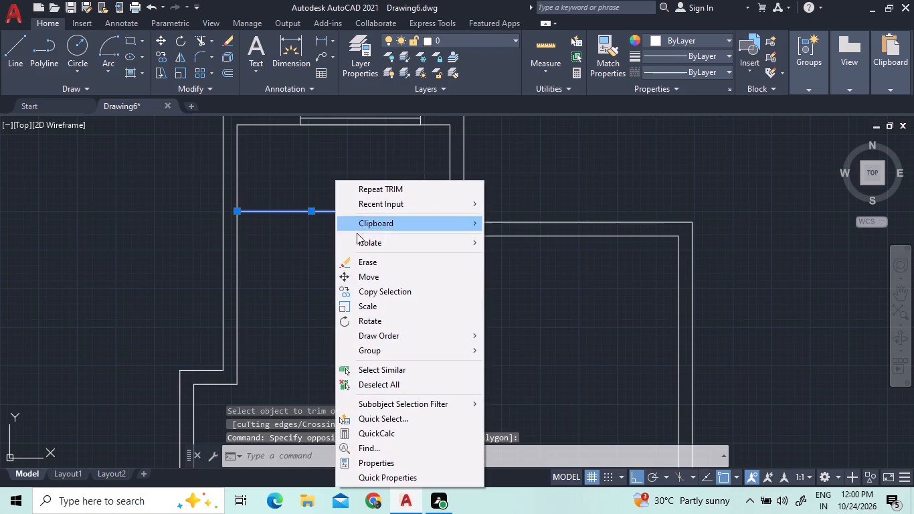
{"action": "left_click", "coordinate": [371, 283]}
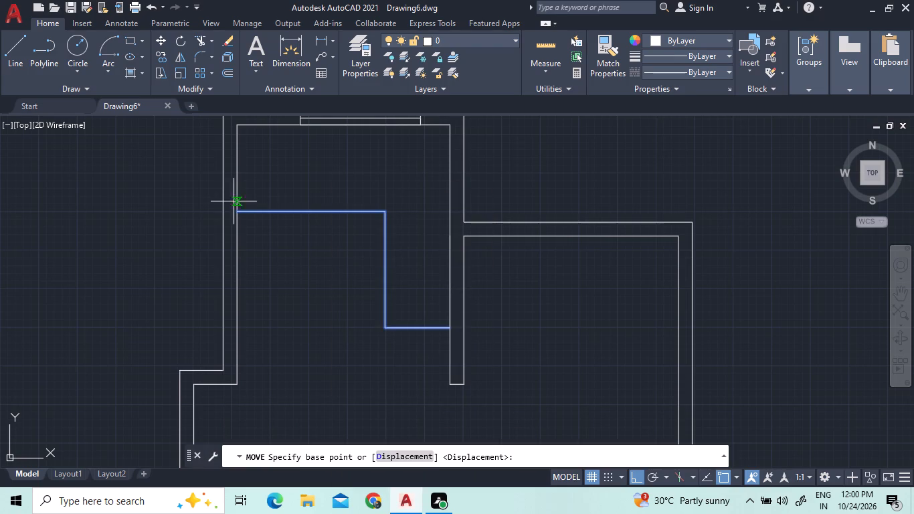
{"action": "left_click", "coordinate": [236, 209]}
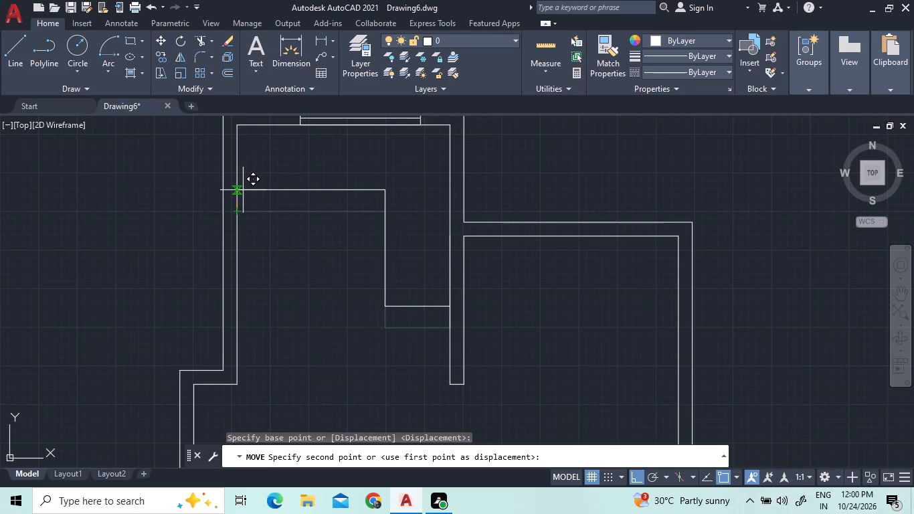
{"action": "left_click", "coordinate": [243, 190]}
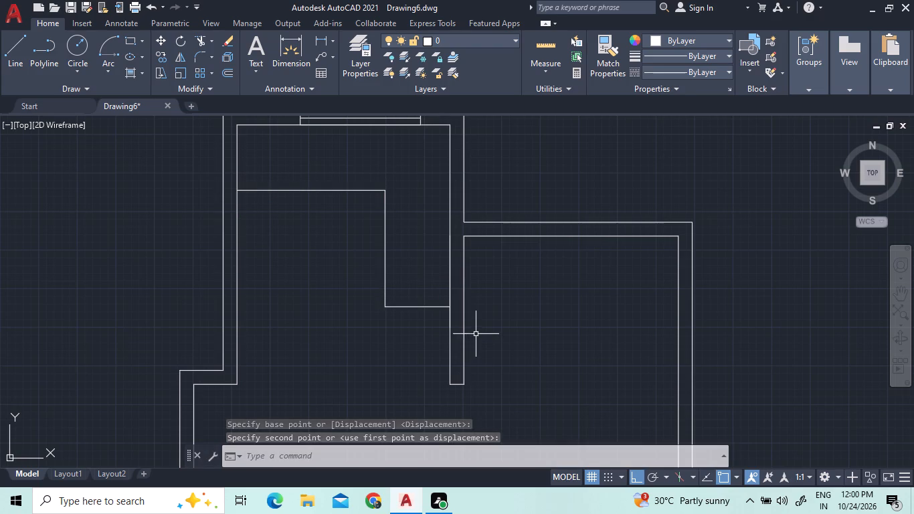
Move the stepped line's vertical segment and lower horizontal segment up about 56.
{"action": "left_click", "coordinate": [443, 319]}
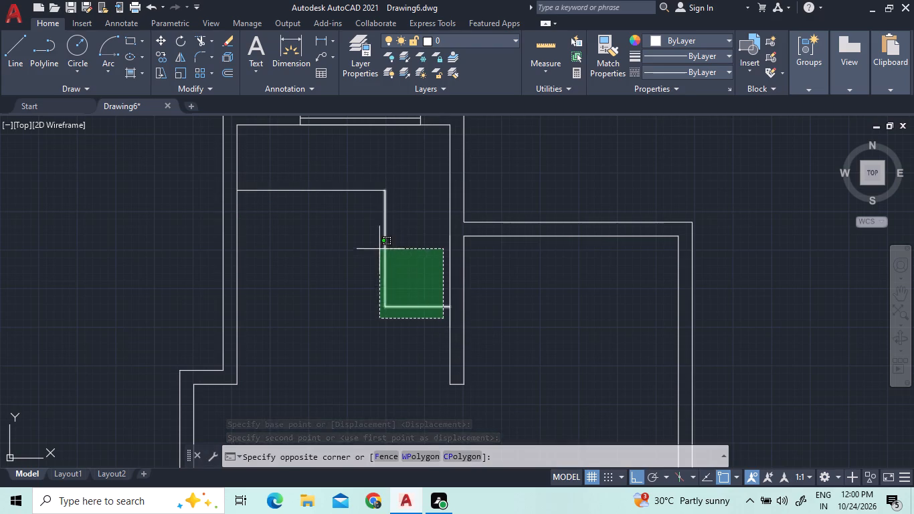
{"action": "left_click", "coordinate": [366, 240]}
{"action": "right_click", "coordinate": [401, 176]}
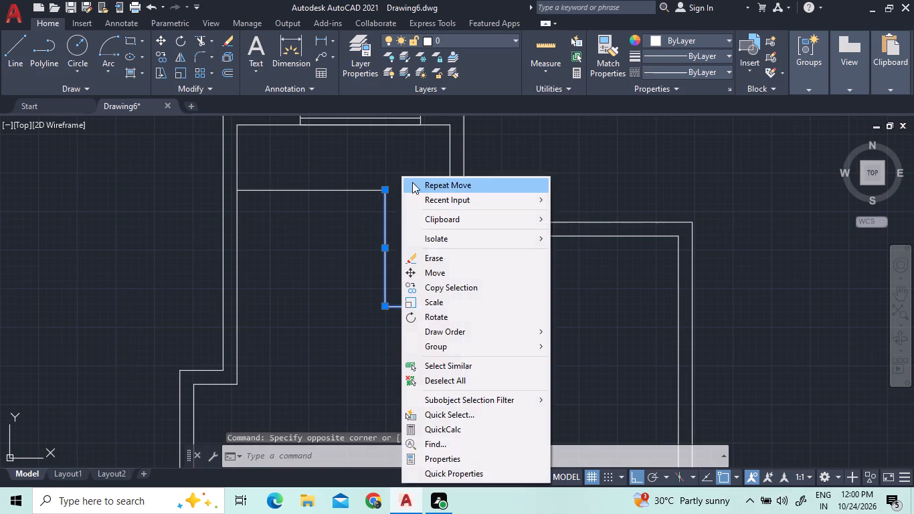
{"action": "left_click", "coordinate": [430, 276]}
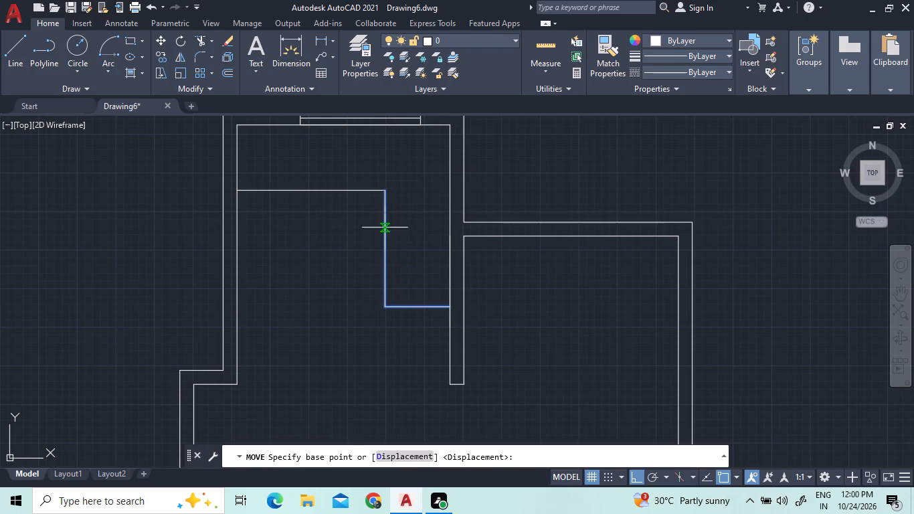
{"action": "left_click", "coordinate": [386, 191]}
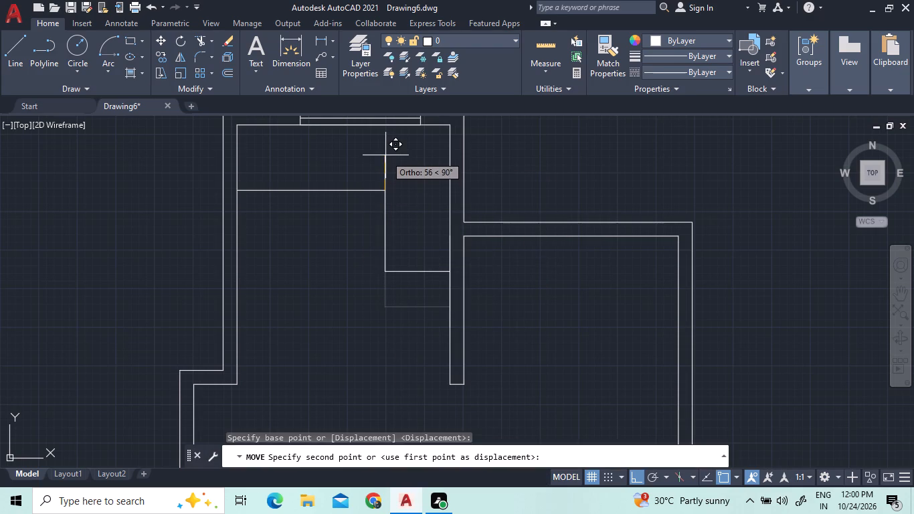
{"action": "left_click", "coordinate": [385, 155]}
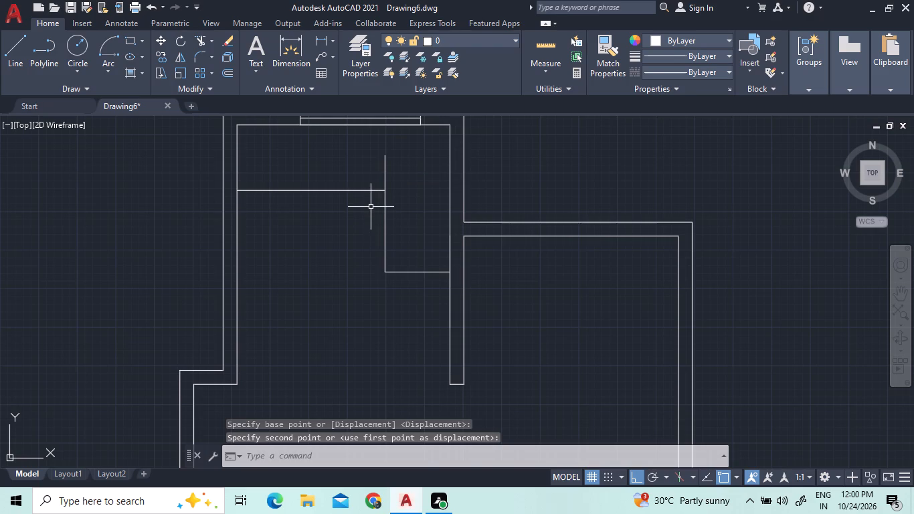
Move the stepped line's upper horizontal segment up along its vertical segment, stopping slightly below the vertical's top end.
{"action": "left_click", "coordinate": [371, 207]}
{"action": "left_click", "coordinate": [363, 185]}
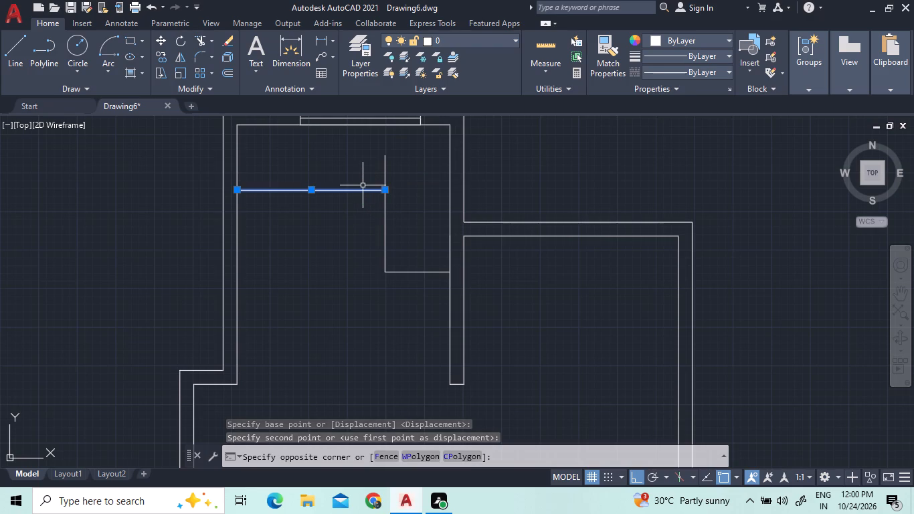
{"action": "right_click", "coordinate": [369, 190]}
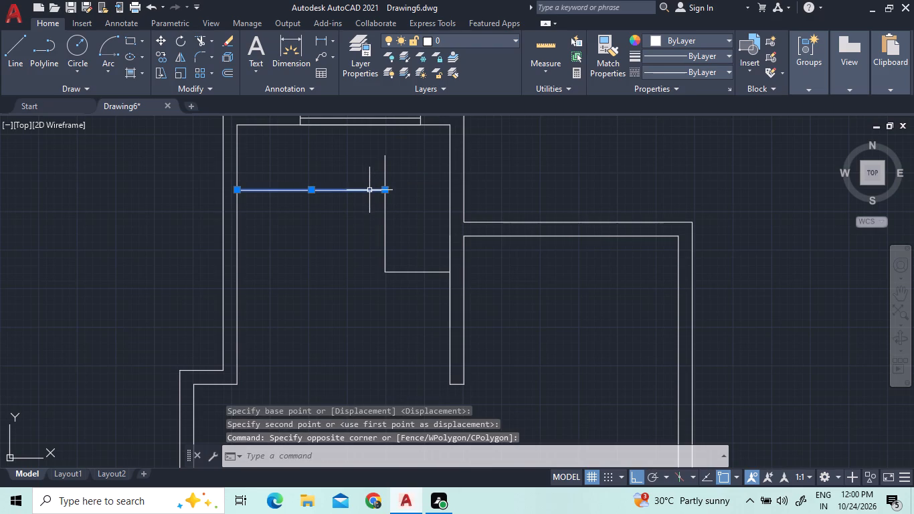
{"action": "left_click", "coordinate": [377, 261]}
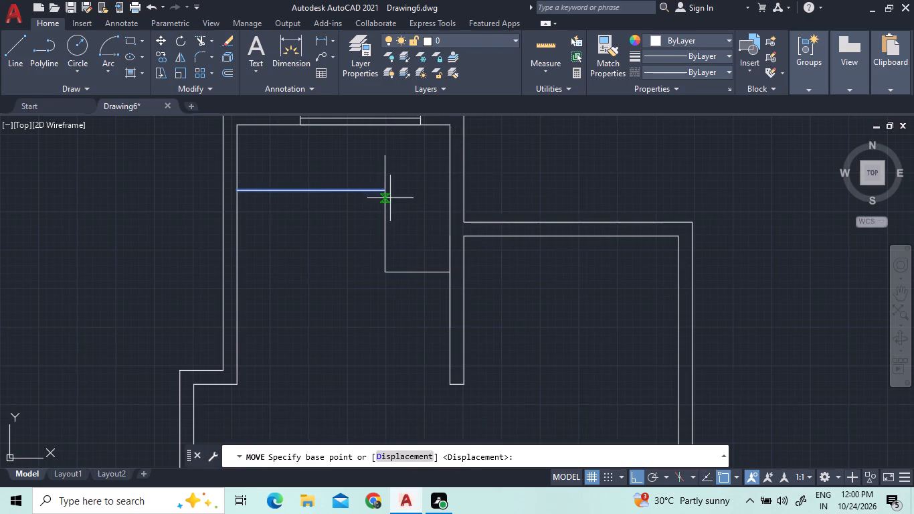
{"action": "left_click", "coordinate": [387, 189]}
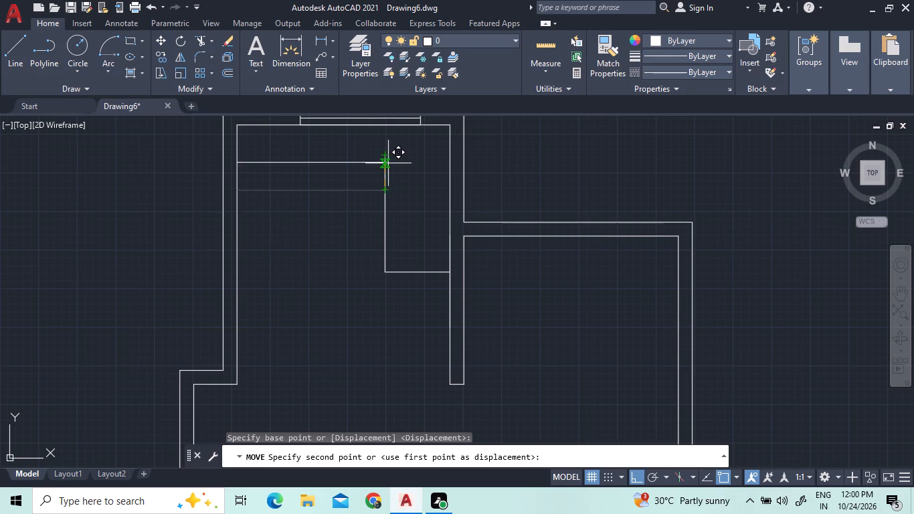
{"action": "scroll", "coordinate": [382, 170], "scroll_direction": "up", "scroll_amount": 2}
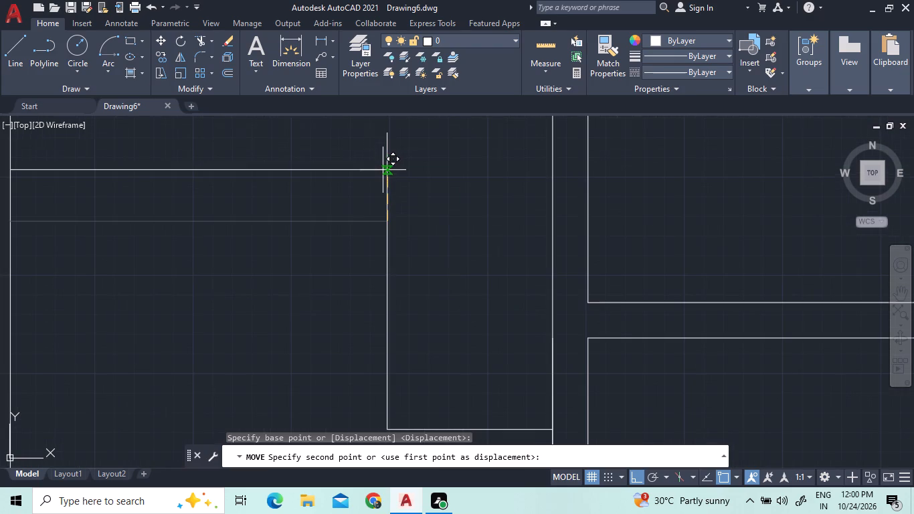
{"action": "left_click", "coordinate": [388, 180]}
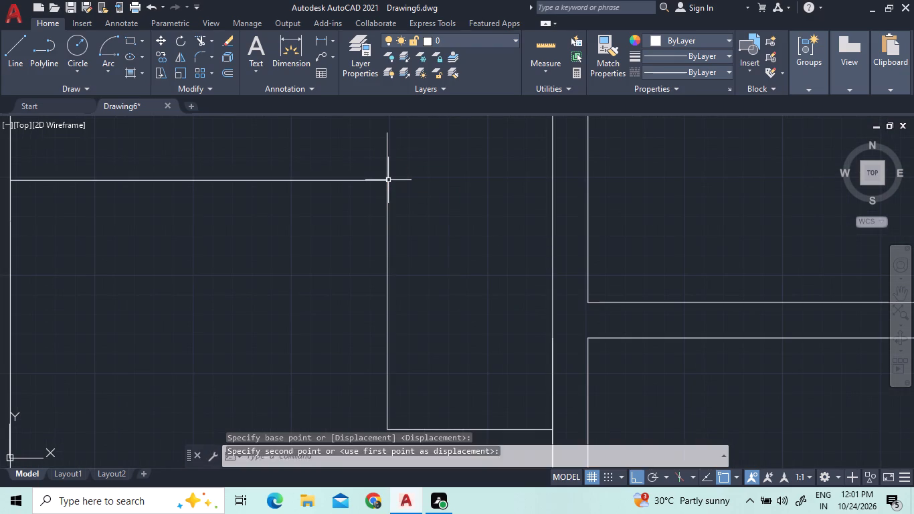
{"action": "scroll", "coordinate": [390, 185], "scroll_direction": "down", "scroll_amount": 4}
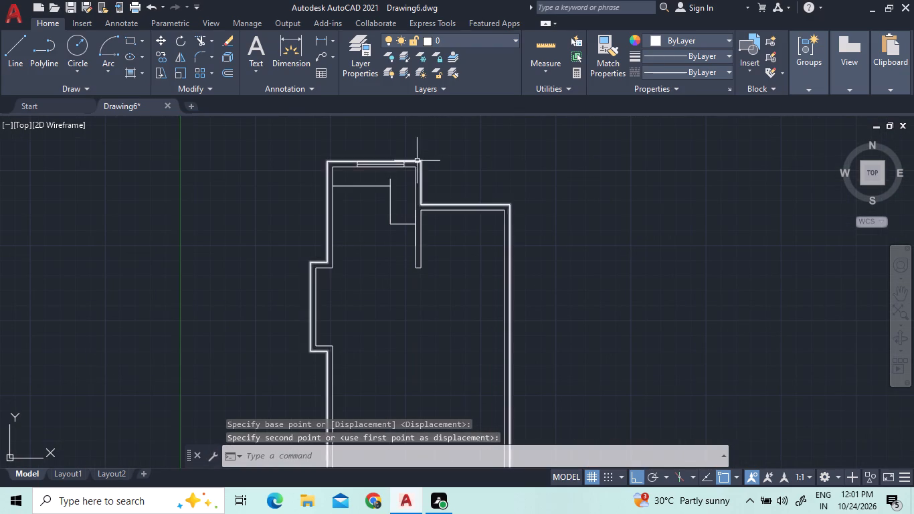
{"action": "scroll", "coordinate": [404, 165], "scroll_direction": "up", "scroll_amount": 3}
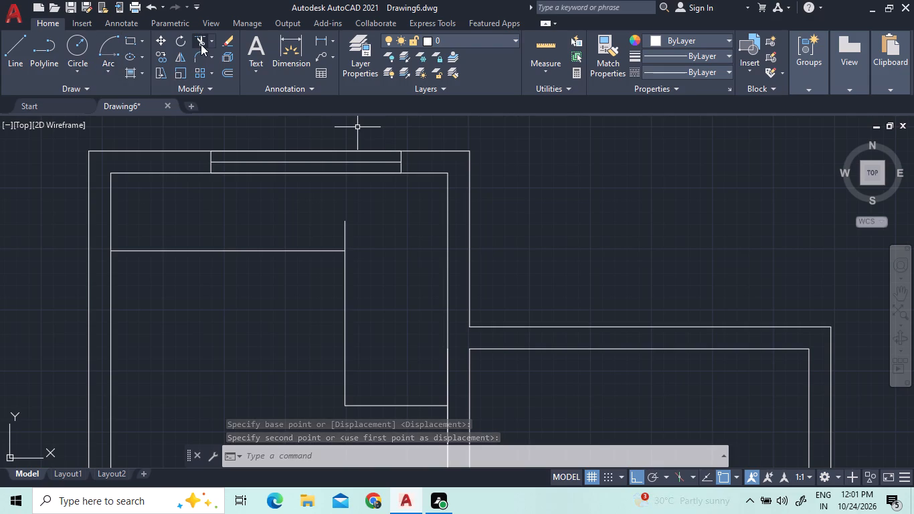
Trim the end of the stepped line's vertical segment that projects above its upper horizontal segment.
{"action": "left_click", "coordinate": [201, 44]}
{"action": "left_click", "coordinate": [346, 236]}
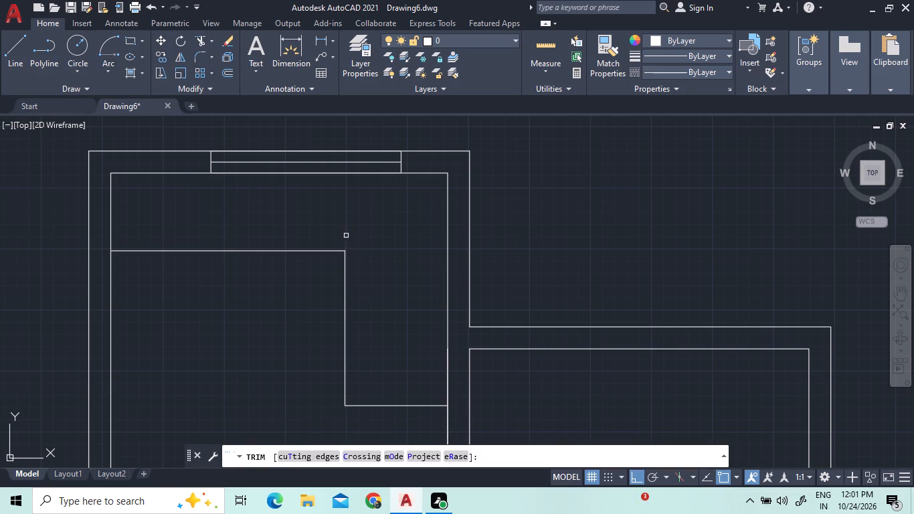
Trim two pieces of the overlapping lines along the wall stub's left face, around the stepped line's lower junction.
{"action": "scroll", "coordinate": [361, 232], "scroll_direction": "down", "scroll_amount": 3}
{"action": "scroll", "coordinate": [383, 281], "scroll_direction": "up", "scroll_amount": 1}
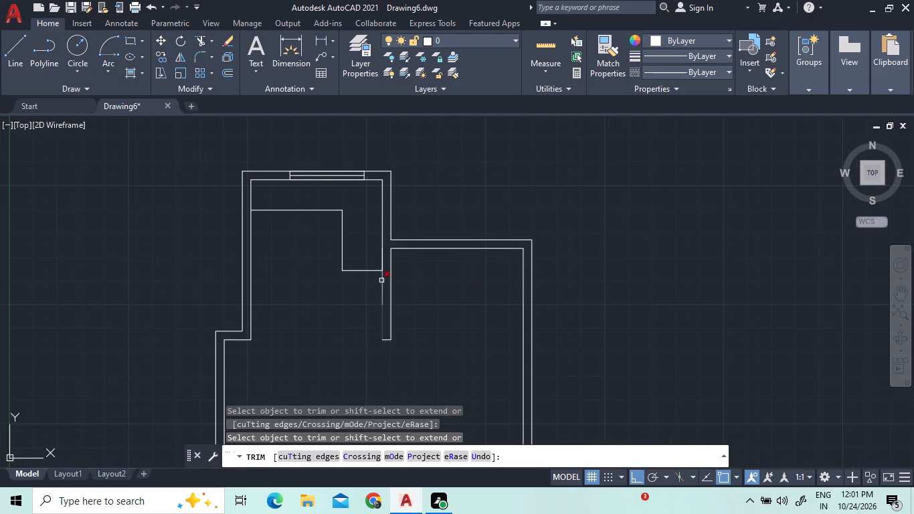
{"action": "left_click", "coordinate": [381, 280]}
{"action": "left_click", "coordinate": [381, 254]}
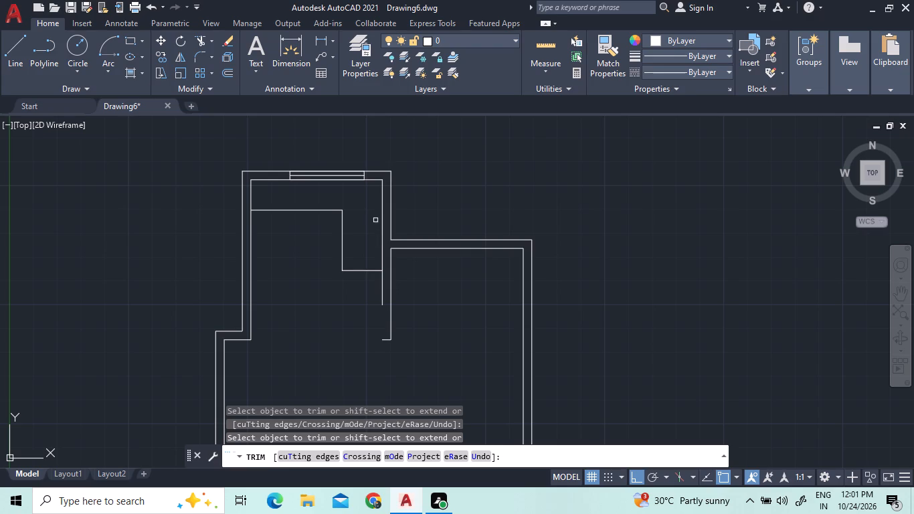
{"action": "right_click", "coordinate": [207, 316]}
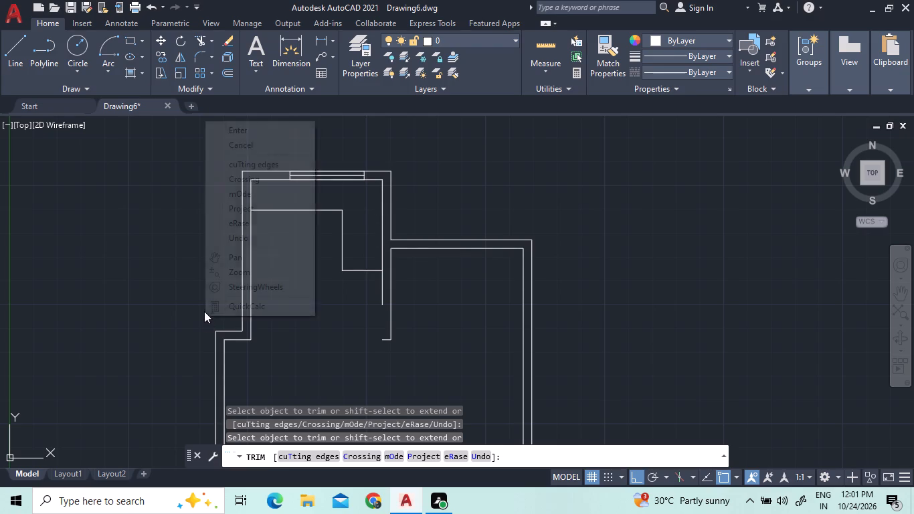
{"action": "left_click", "coordinate": [271, 132]}
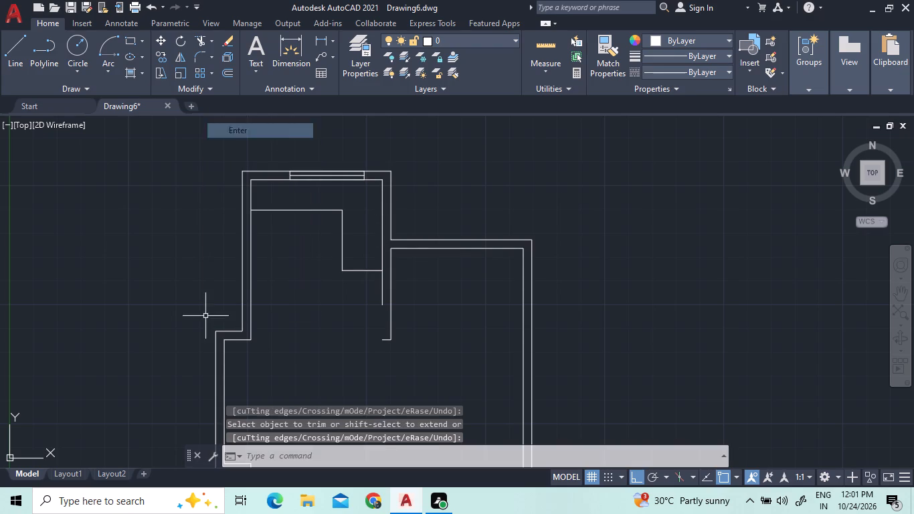
Extend the wall stub's left line down to the stub's bottom end.
{"action": "left_click", "coordinate": [212, 37]}
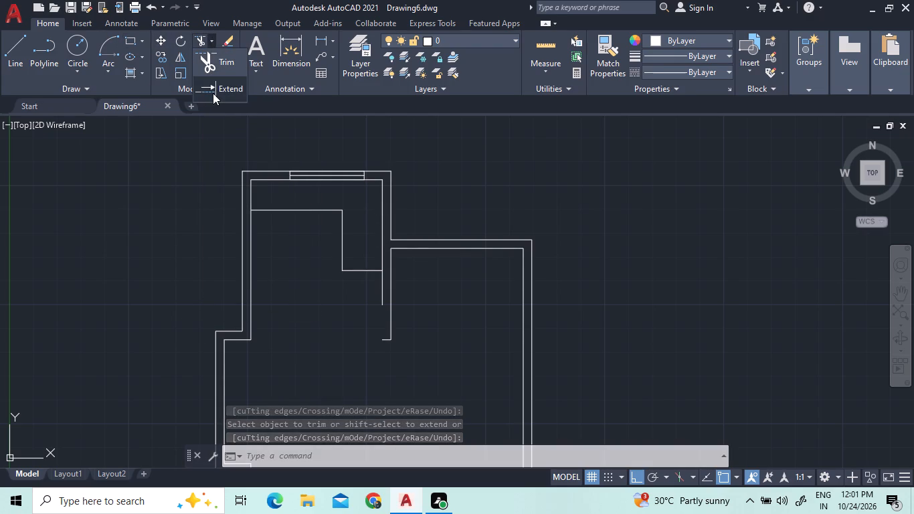
{"action": "left_click", "coordinate": [213, 93]}
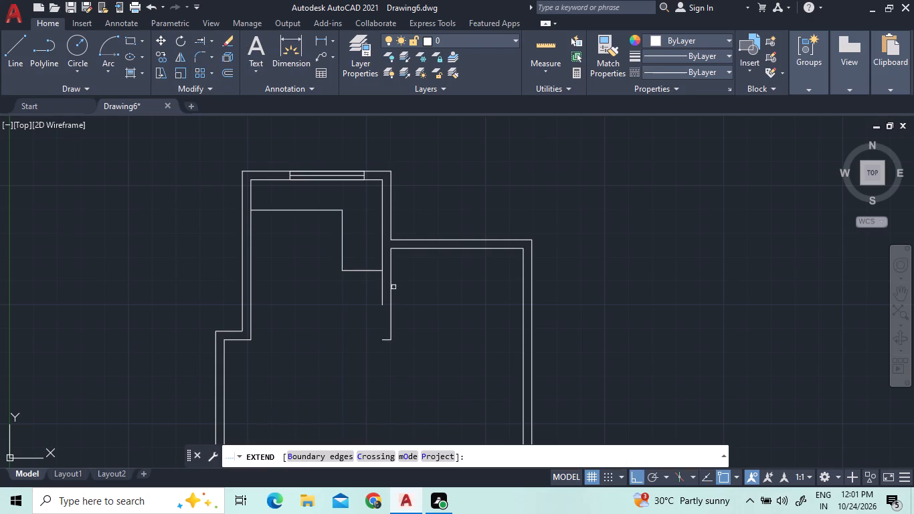
{"action": "left_click", "coordinate": [383, 286]}
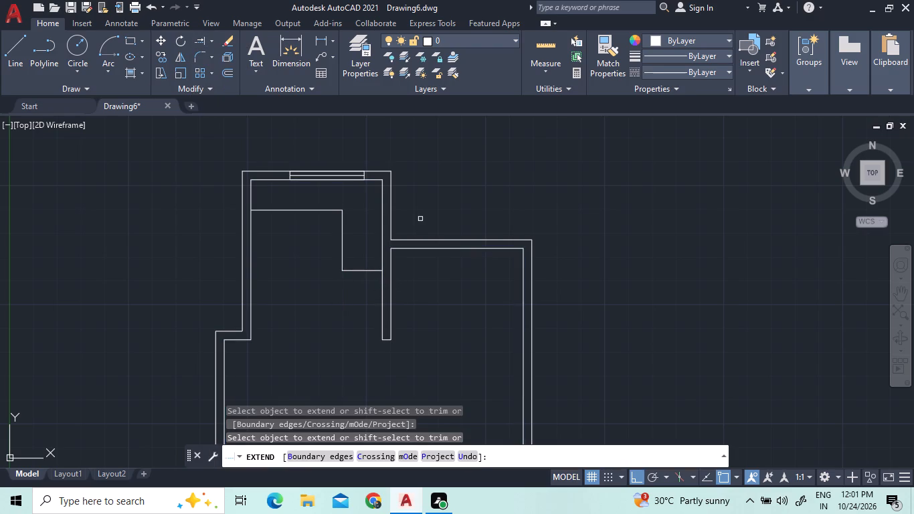
{"action": "right_click", "coordinate": [420, 219]}
{"action": "left_click", "coordinate": [427, 224]}
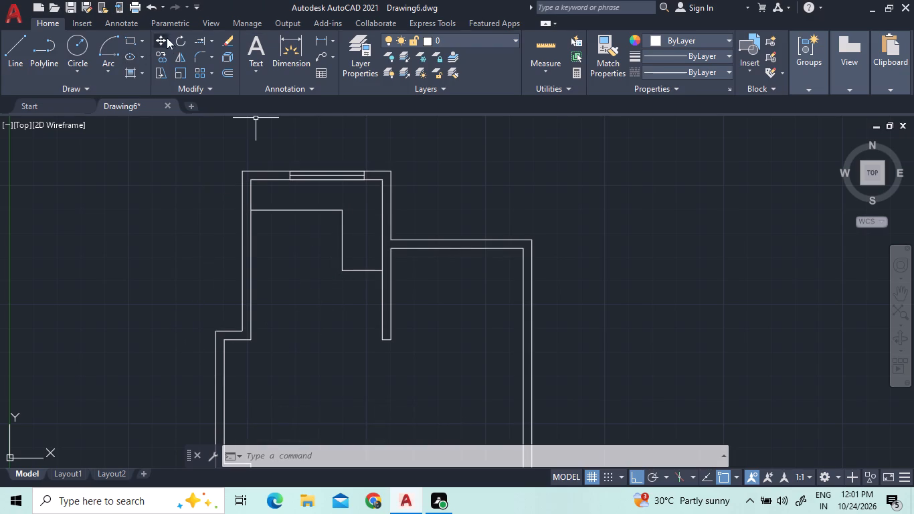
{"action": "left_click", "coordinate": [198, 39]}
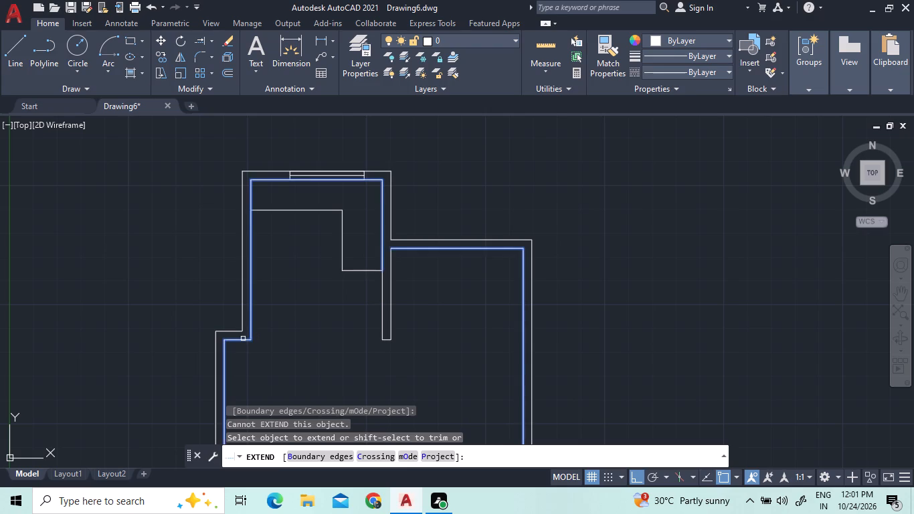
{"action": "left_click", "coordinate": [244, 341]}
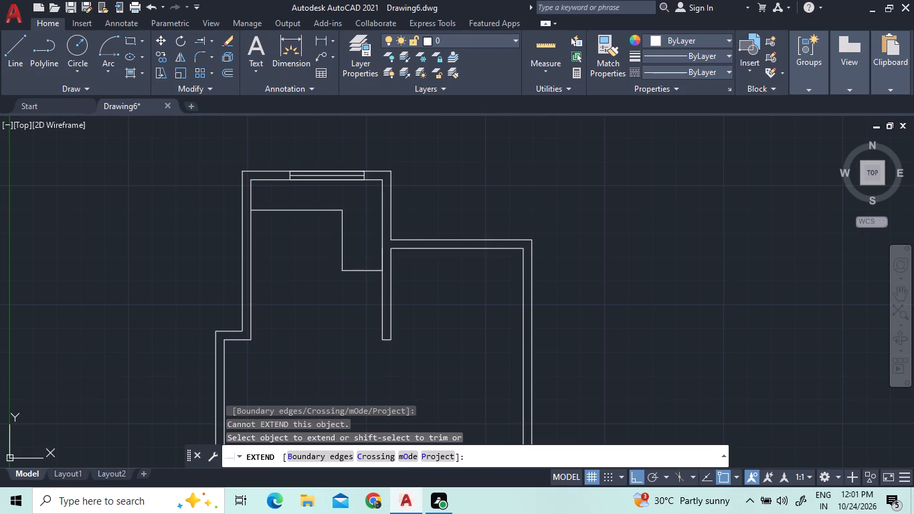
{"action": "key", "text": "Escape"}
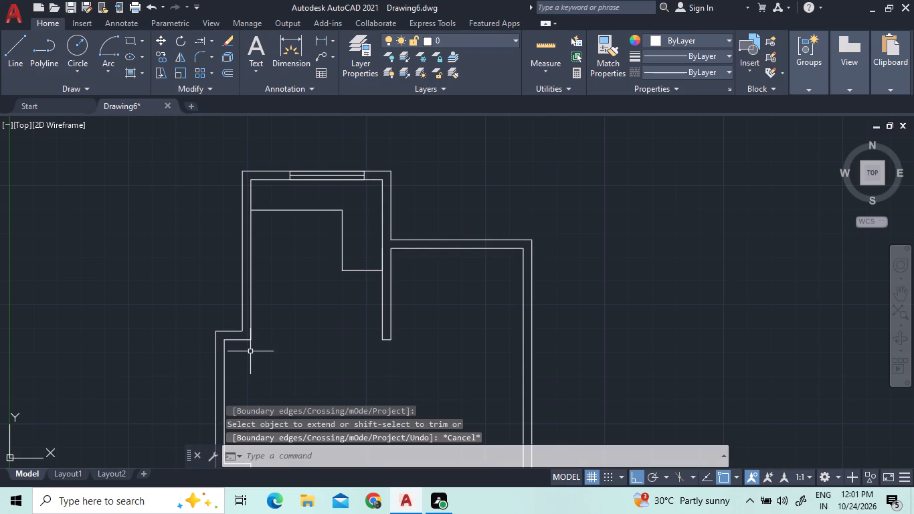
Explode the outer and inner wall outlines into separate lines.
{"action": "left_click", "coordinate": [244, 344]}
{"action": "left_click", "coordinate": [218, 318]}
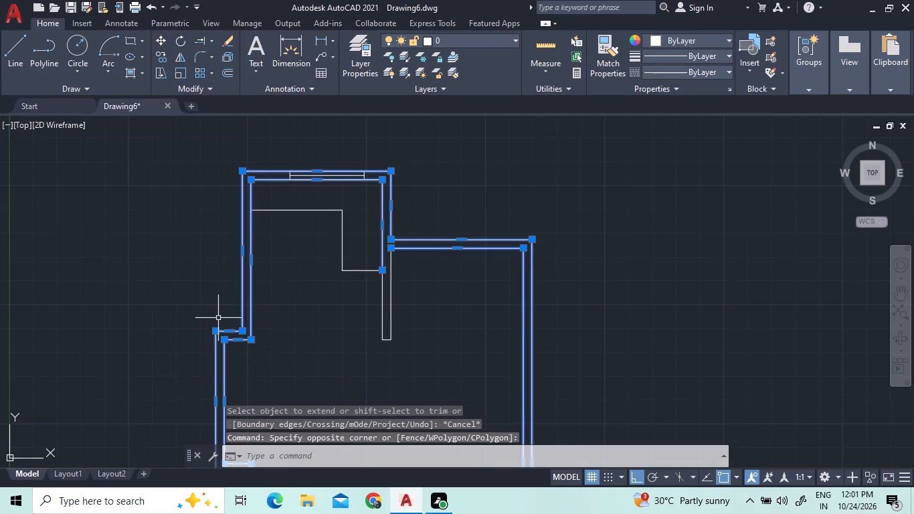
{"action": "left_click", "coordinate": [224, 57]}
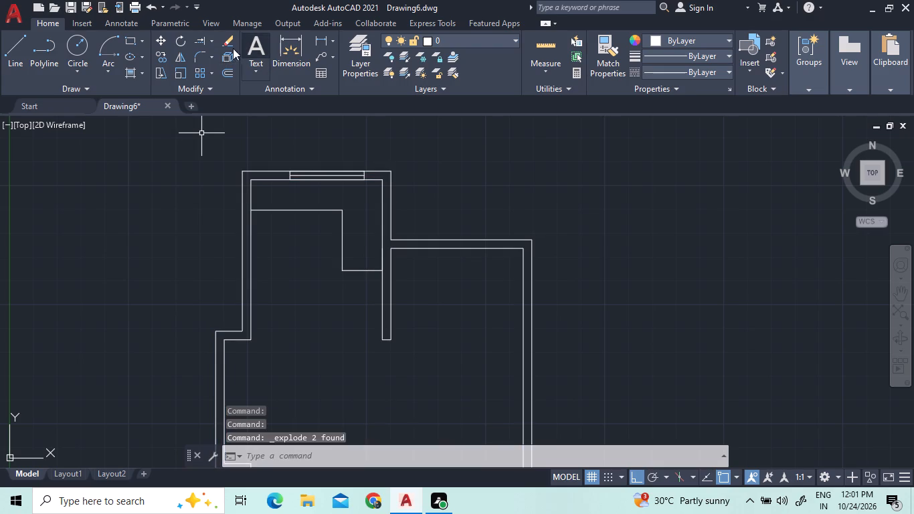
Extend both horizontal wall lines atop the left projection across the upper room to the wall stub's left line.
{"action": "left_click", "coordinate": [203, 39]}
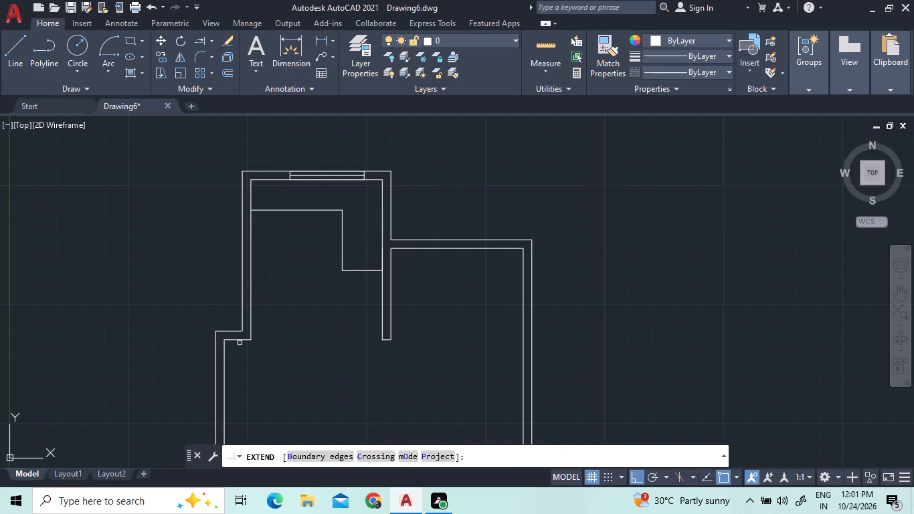
{"action": "left_click", "coordinate": [244, 339]}
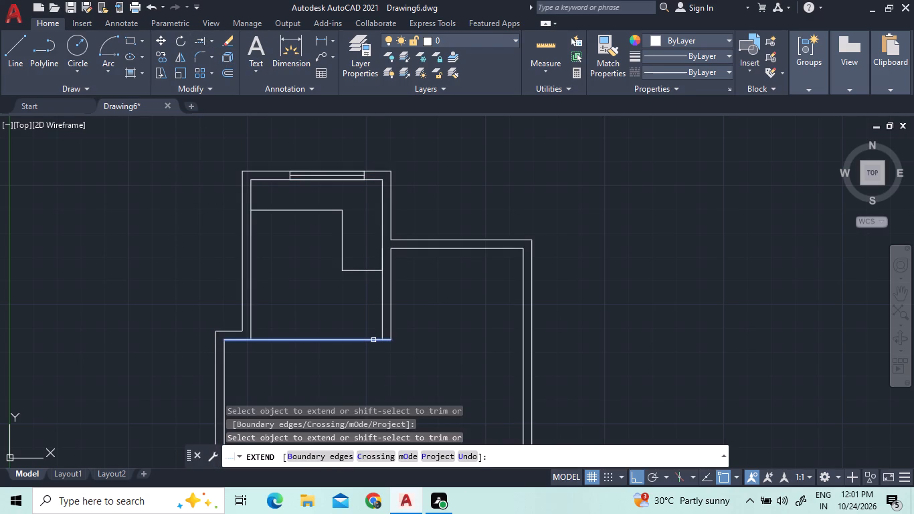
{"action": "left_click", "coordinate": [236, 333]}
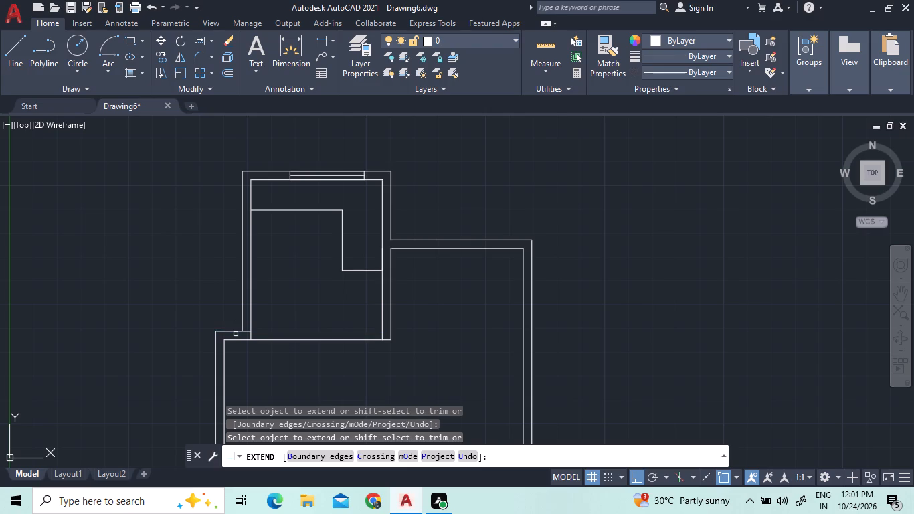
{"action": "left_click", "coordinate": [238, 330]}
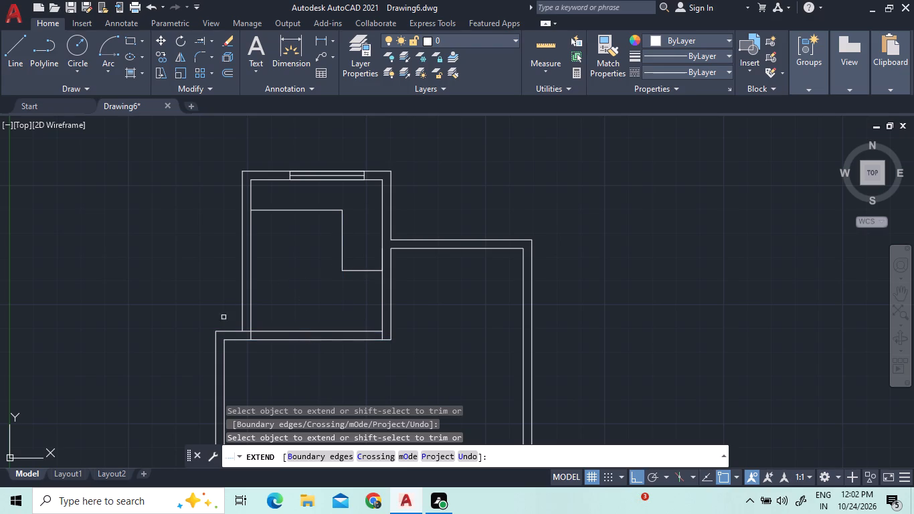
{"action": "right_click_drag", "start_coordinate": [150, 283], "coordinate": [140, 288]}
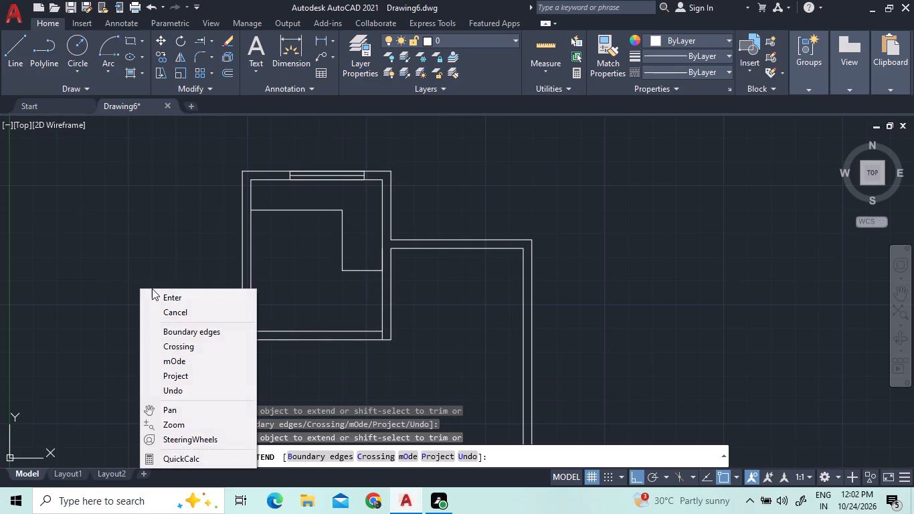
{"action": "left_click", "coordinate": [159, 299]}
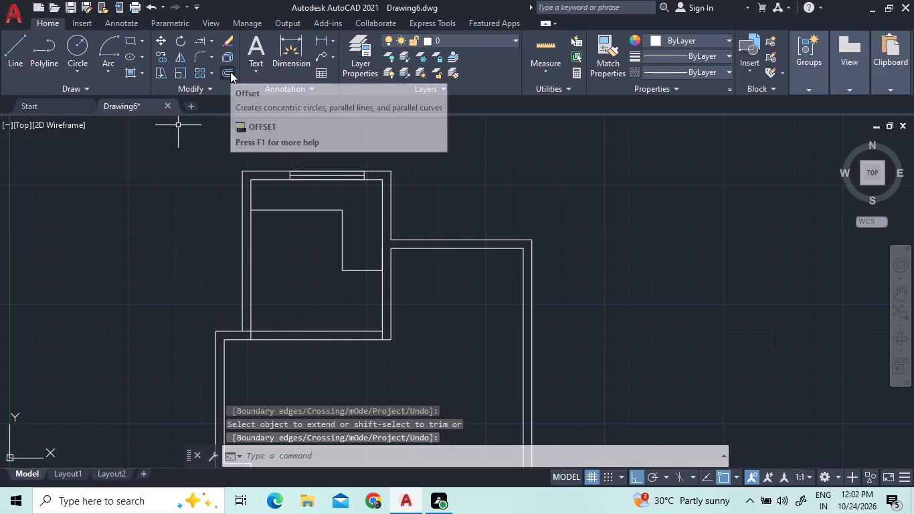
Offset the upper room's bottom wall line upward and the wall stub's left line inward, each by 10.
{"action": "left_click", "coordinate": [230, 72]}
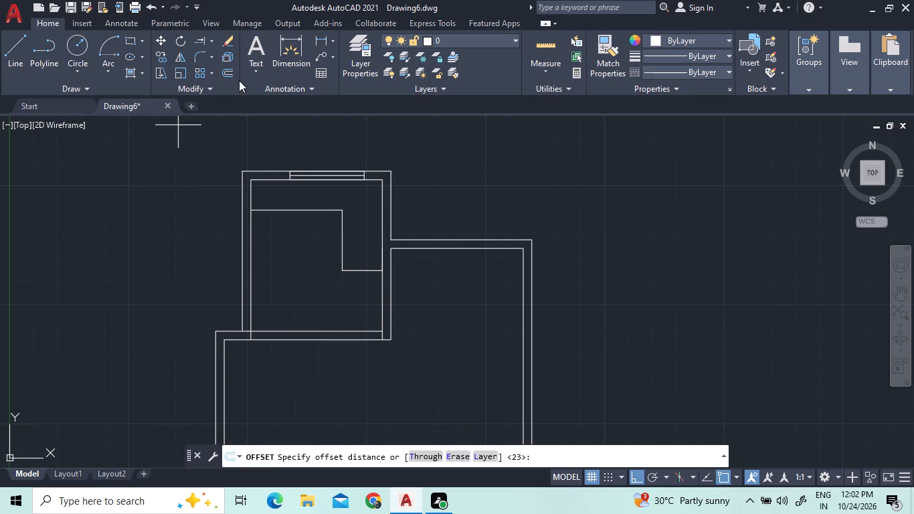
{"action": "type", "text": "10"}
{"action": "key", "text": "Return"}
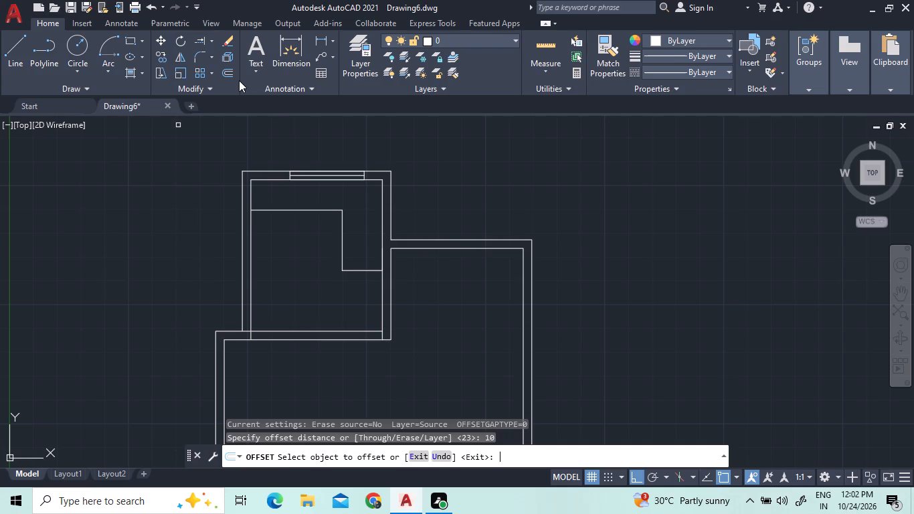
{"action": "left_click", "coordinate": [246, 332]}
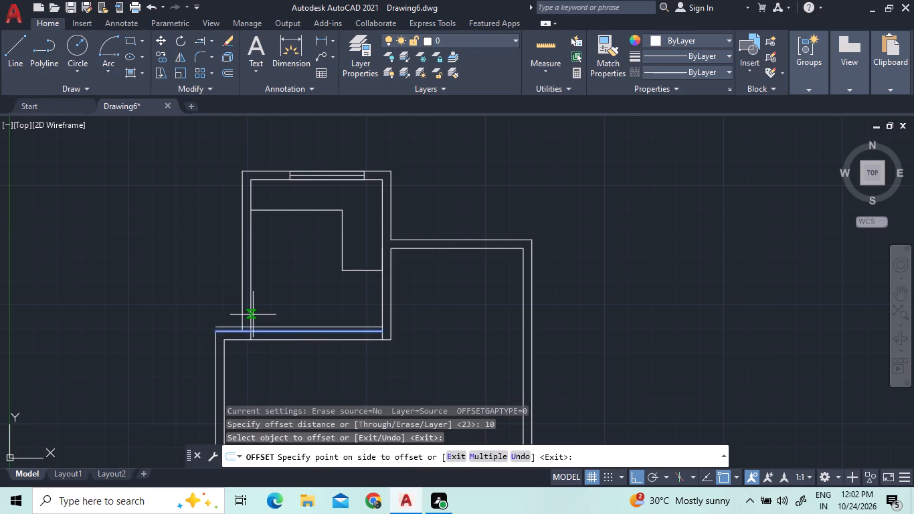
{"action": "left_click", "coordinate": [254, 314]}
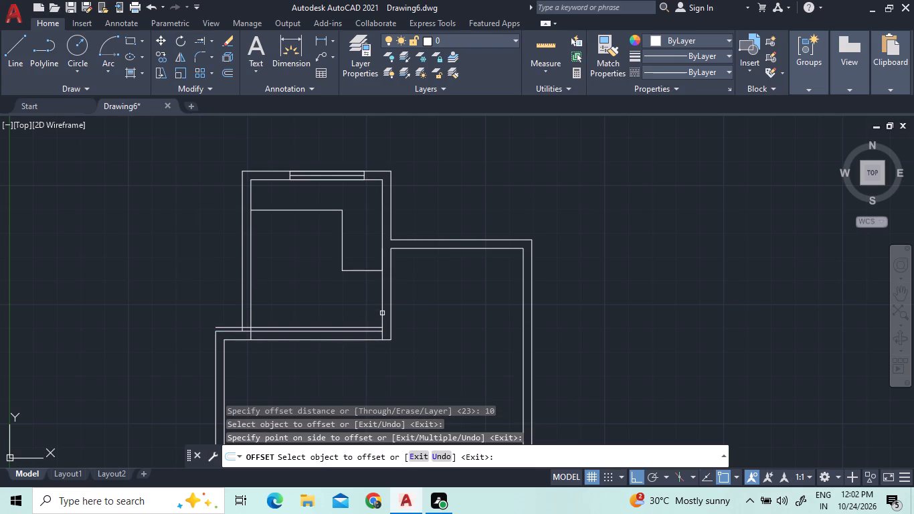
{"action": "left_click", "coordinate": [382, 313]}
{"action": "left_click", "coordinate": [367, 303]}
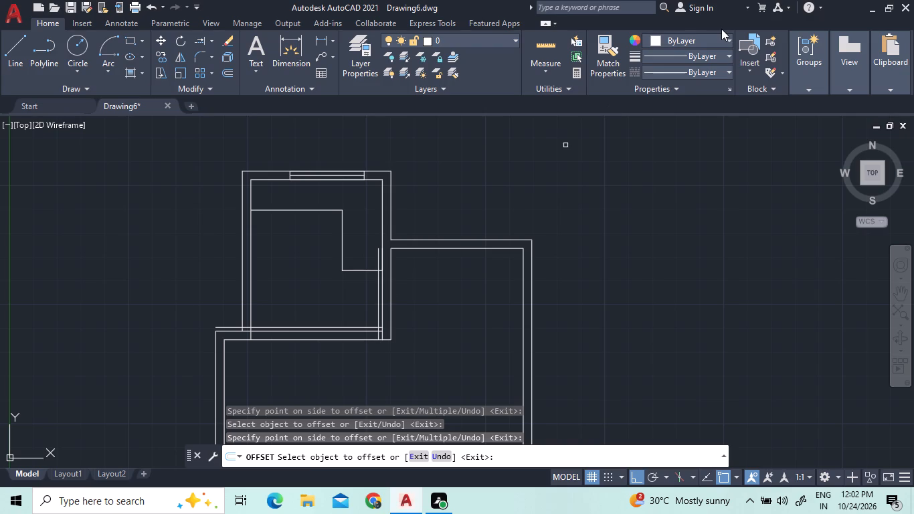
{"action": "right_click", "coordinate": [652, 201]}
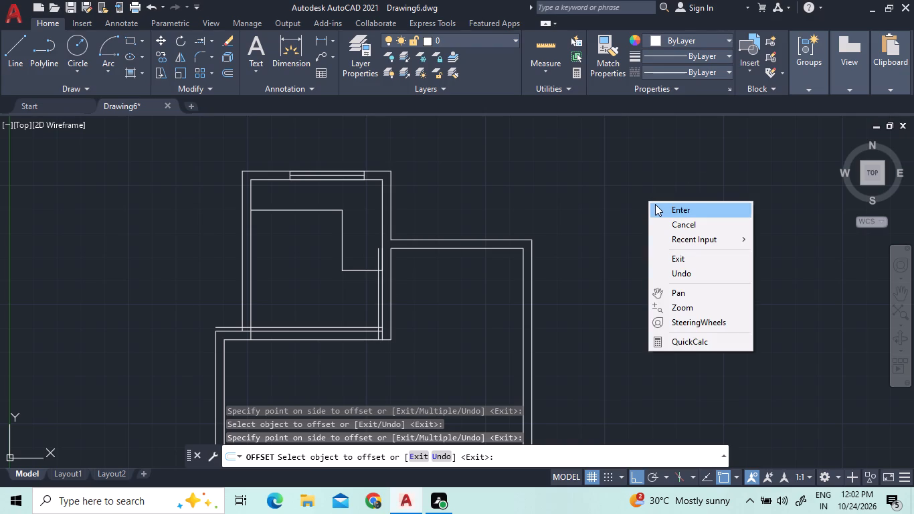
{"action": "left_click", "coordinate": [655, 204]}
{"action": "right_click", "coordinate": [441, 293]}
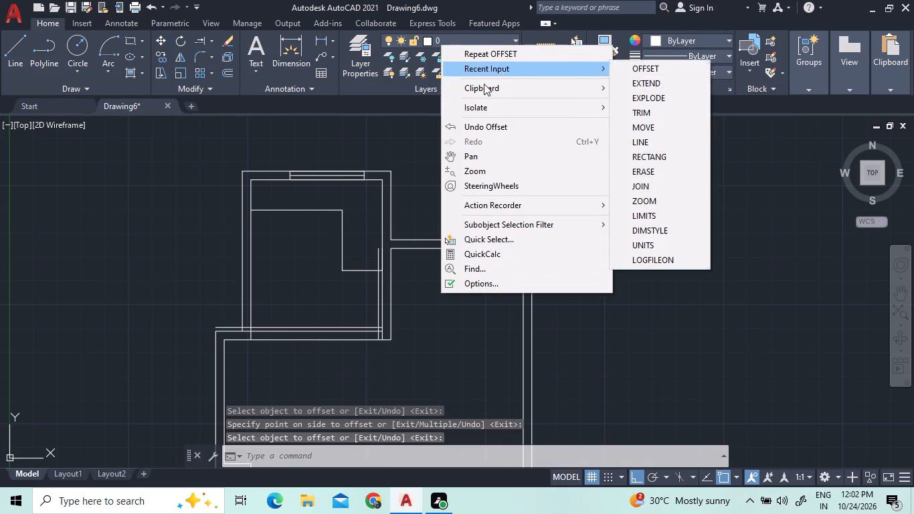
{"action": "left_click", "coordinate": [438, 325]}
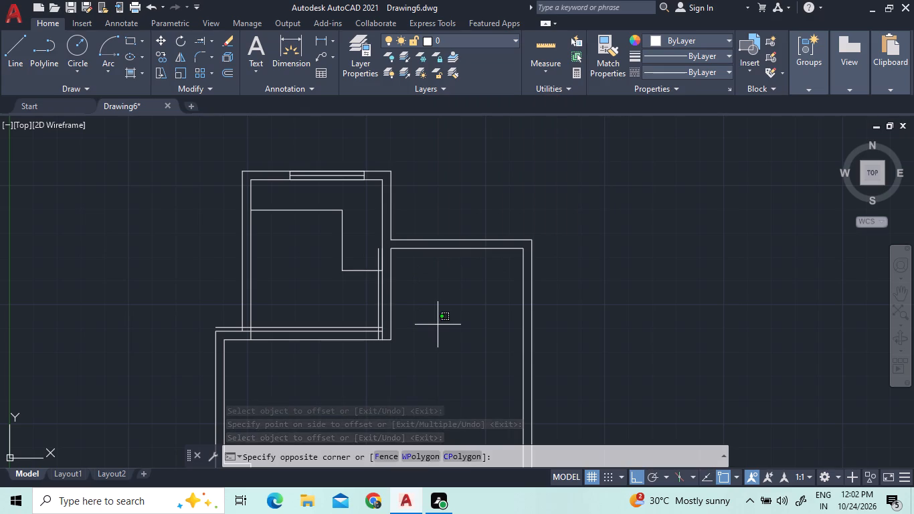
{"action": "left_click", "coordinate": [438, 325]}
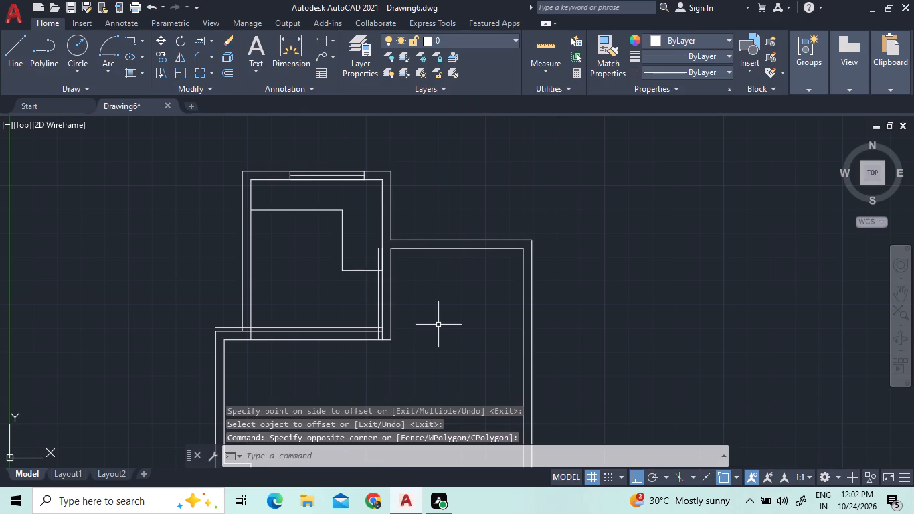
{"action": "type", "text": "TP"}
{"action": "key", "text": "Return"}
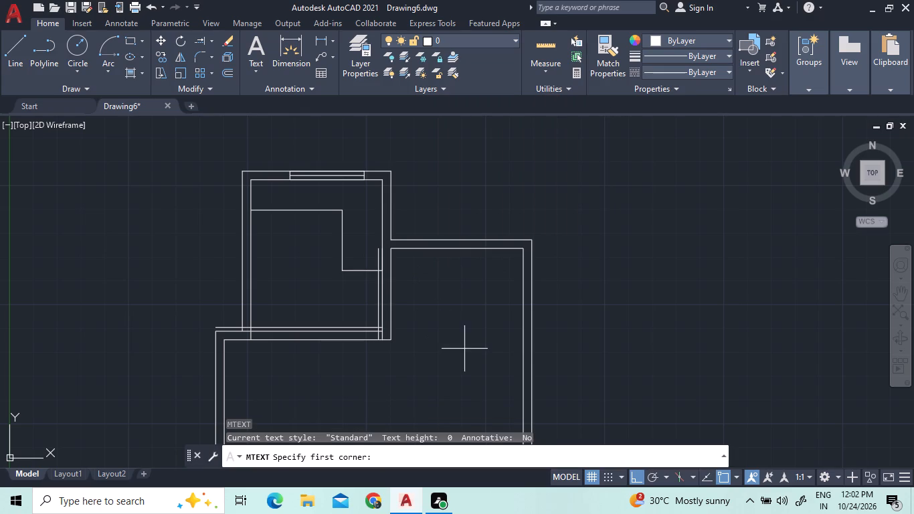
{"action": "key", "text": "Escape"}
Place two Door - Metric blocks from the architectural tool palette in the empty area left of the upper room.
{"action": "key", "text": "t"}
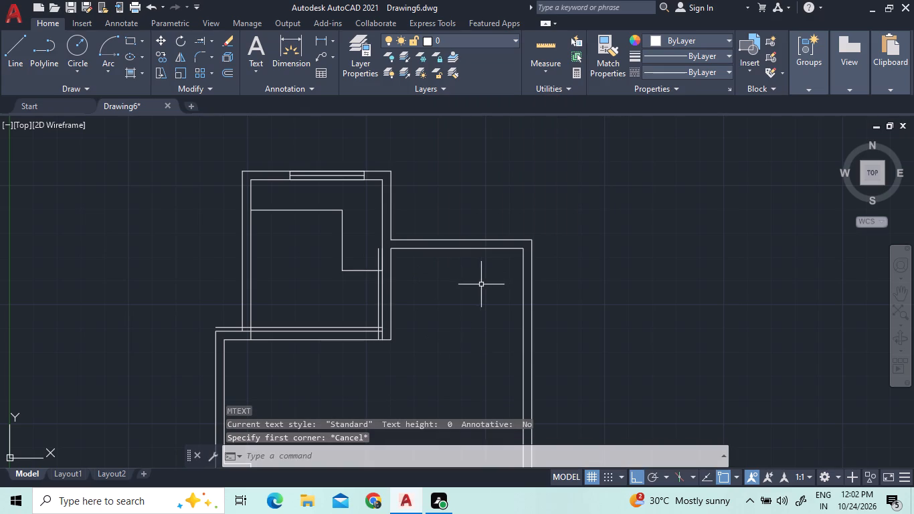
{"action": "key", "text": "p"}
{"action": "key", "text": "Return"}
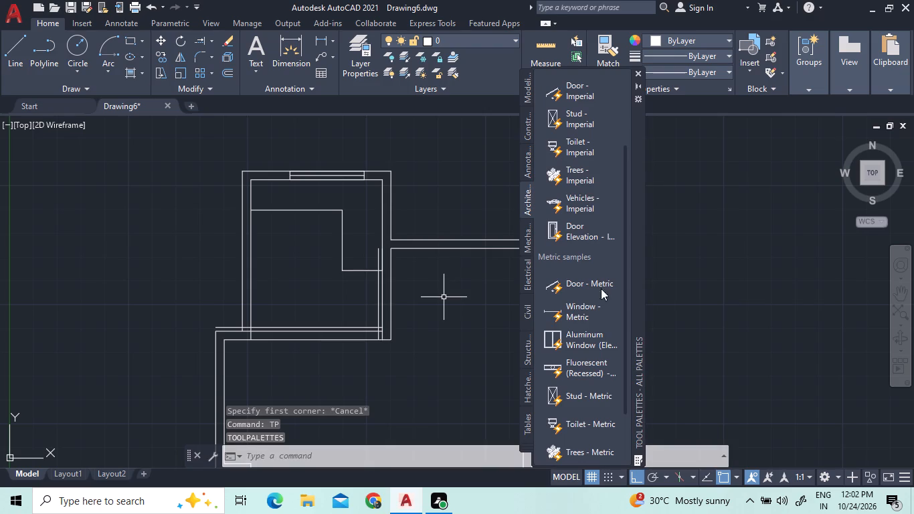
{"action": "left_click_drag", "start_coordinate": [584, 281], "coordinate": [173, 244]}
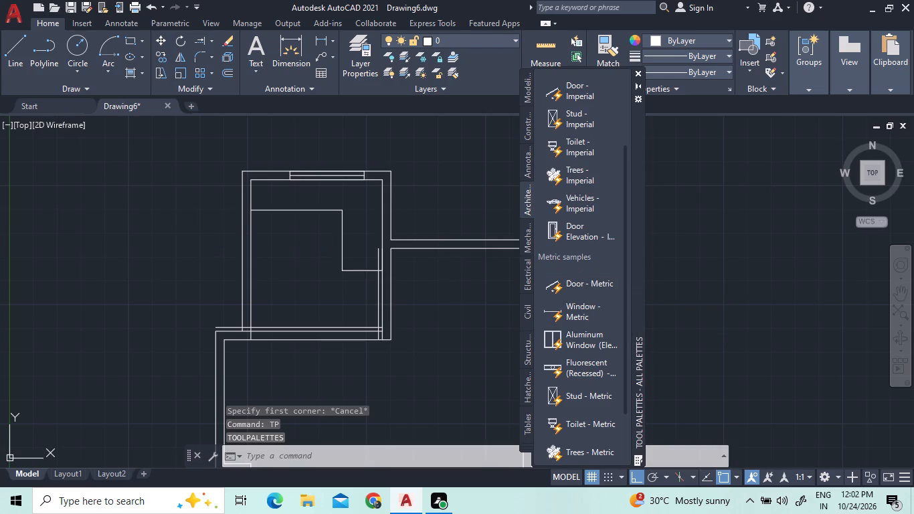
{"action": "left_click_drag", "start_coordinate": [173, 244], "coordinate": [151, 256]}
{"action": "left_click_drag", "start_coordinate": [570, 280], "coordinate": [74, 307]}
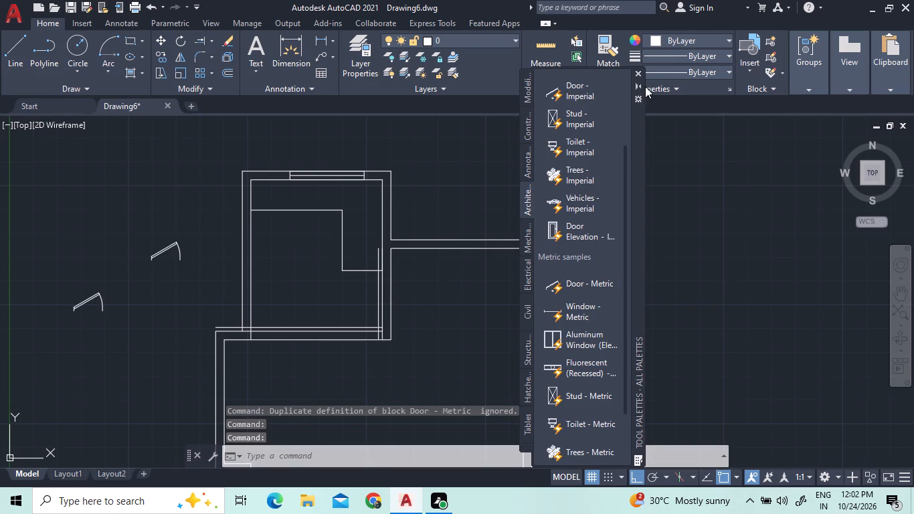
{"action": "left_click", "coordinate": [639, 69]}
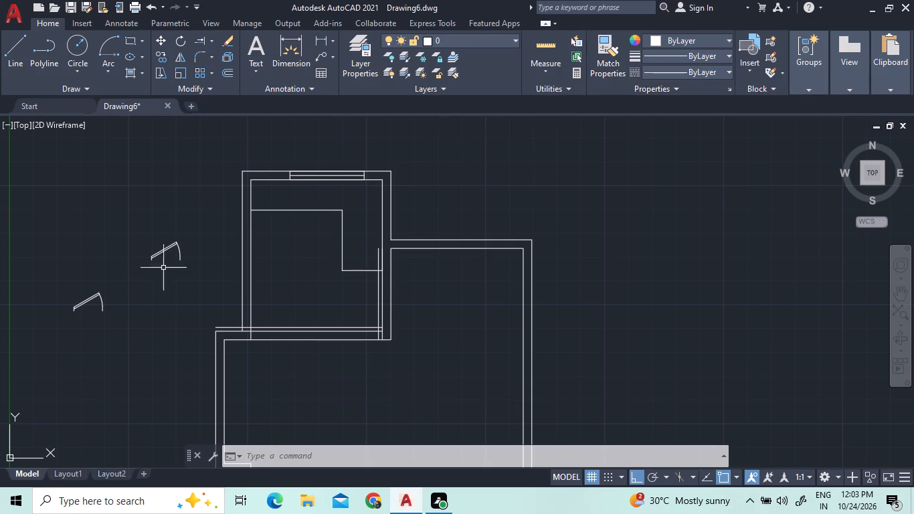
Set the lower door block to Open 90º and flip it horizontally so its hinge is on the right.
{"action": "left_click", "coordinate": [83, 304]}
{"action": "scroll", "coordinate": [94, 312], "scroll_direction": "up", "scroll_amount": 3}
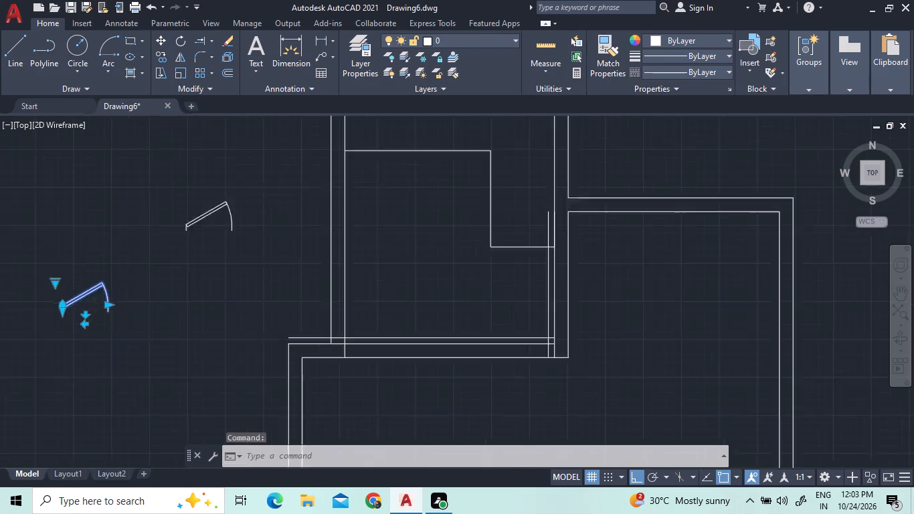
{"action": "scroll", "coordinate": [99, 313], "scroll_direction": "down", "scroll_amount": 2}
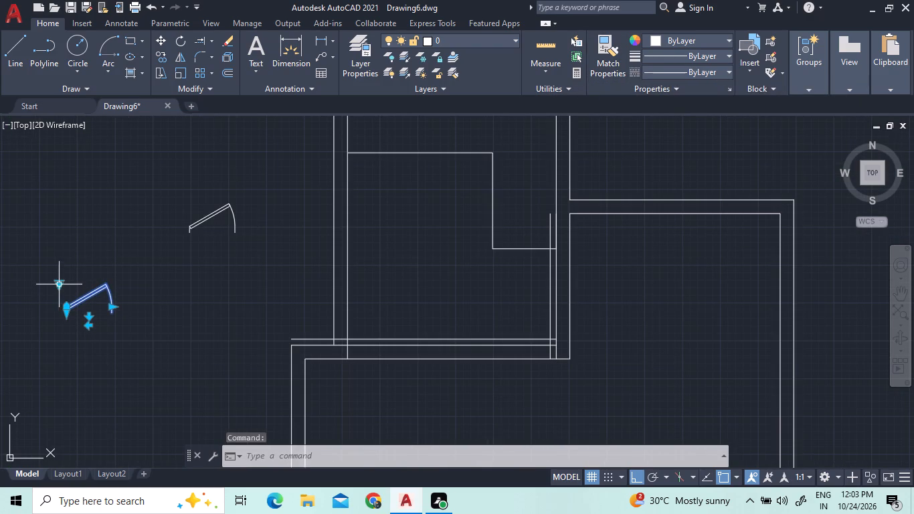
{"action": "left_click", "coordinate": [64, 286]}
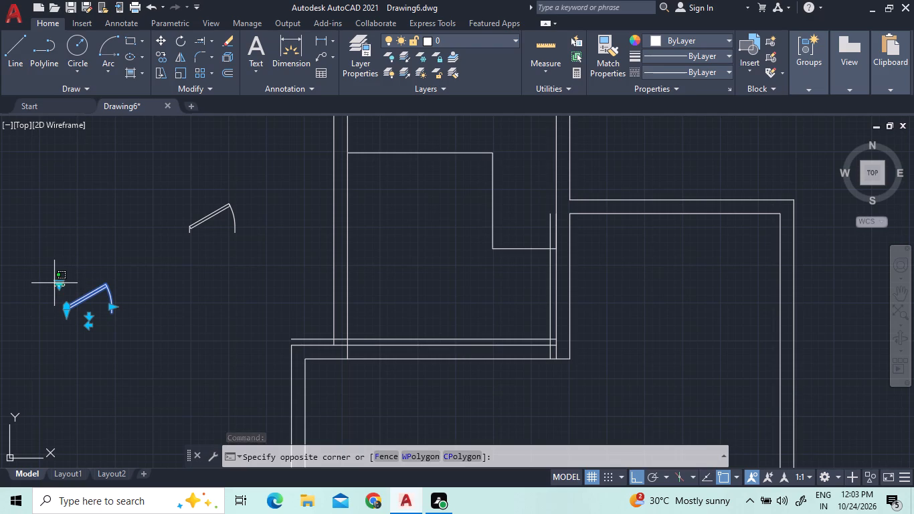
{"action": "left_click", "coordinate": [54, 283]}
{"action": "left_click", "coordinate": [60, 283]}
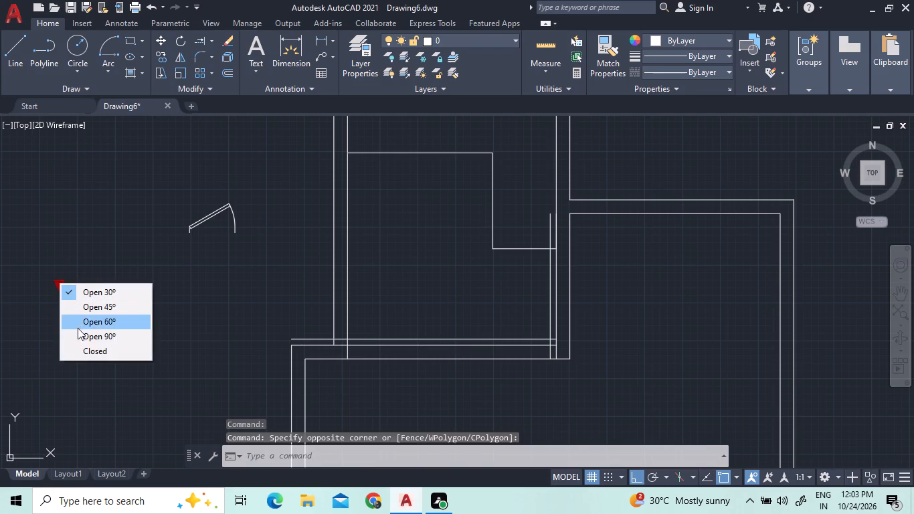
{"action": "left_click", "coordinate": [79, 345]}
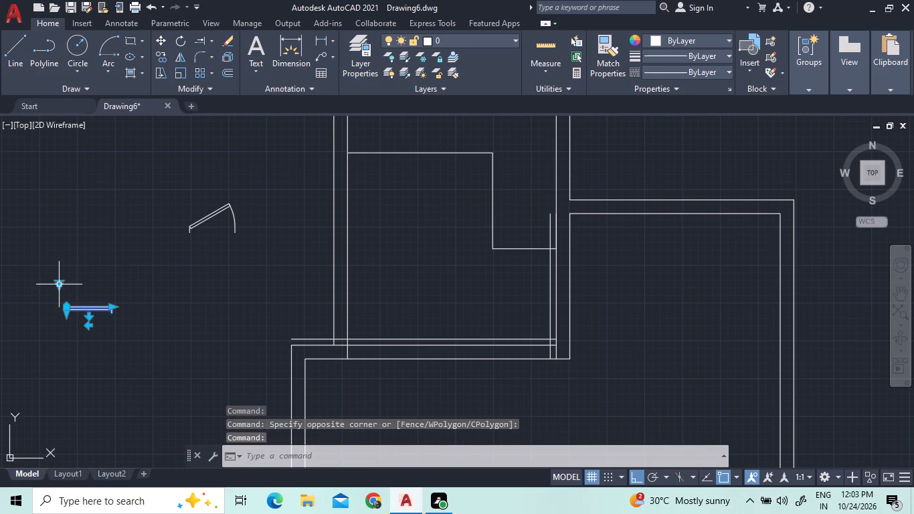
{"action": "left_click", "coordinate": [58, 281]}
{"action": "left_click", "coordinate": [66, 329]}
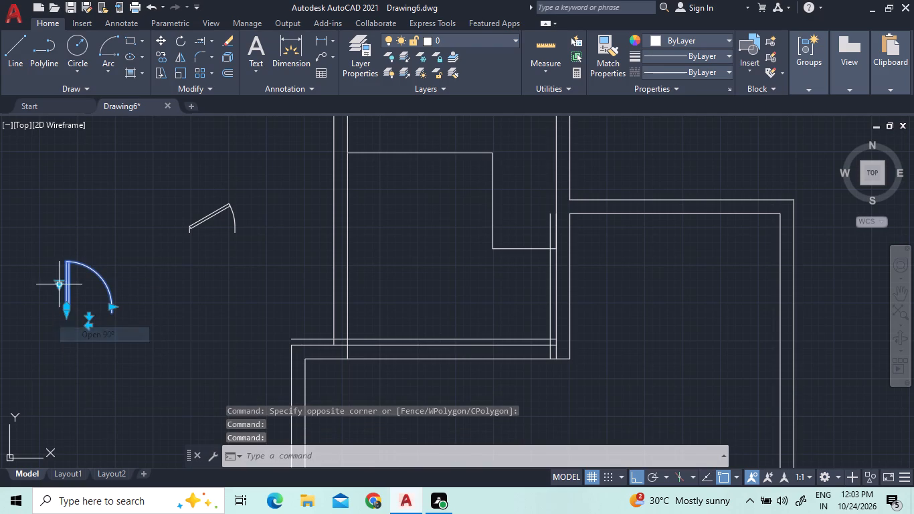
{"action": "left_click", "coordinate": [88, 326]}
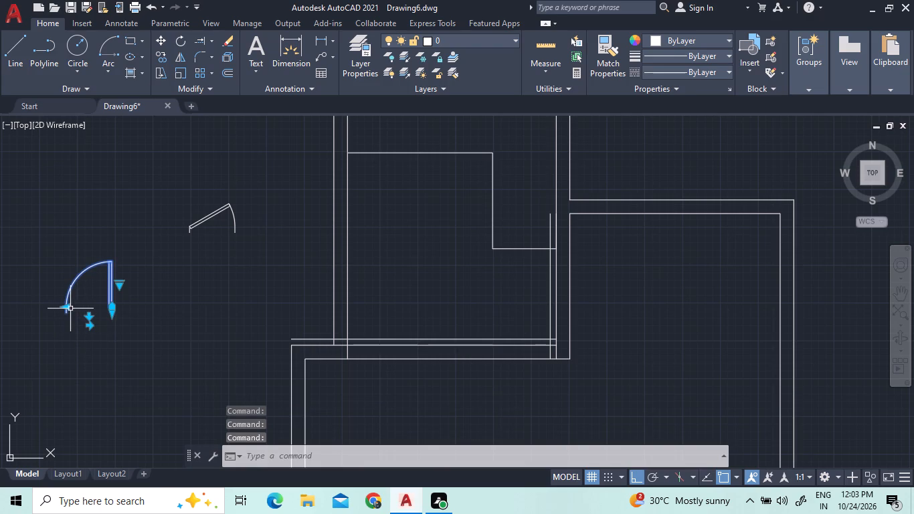
Stretch the flipped door block to a larger preset width, extending its opening end to the left.
{"action": "left_click", "coordinate": [66, 307]}
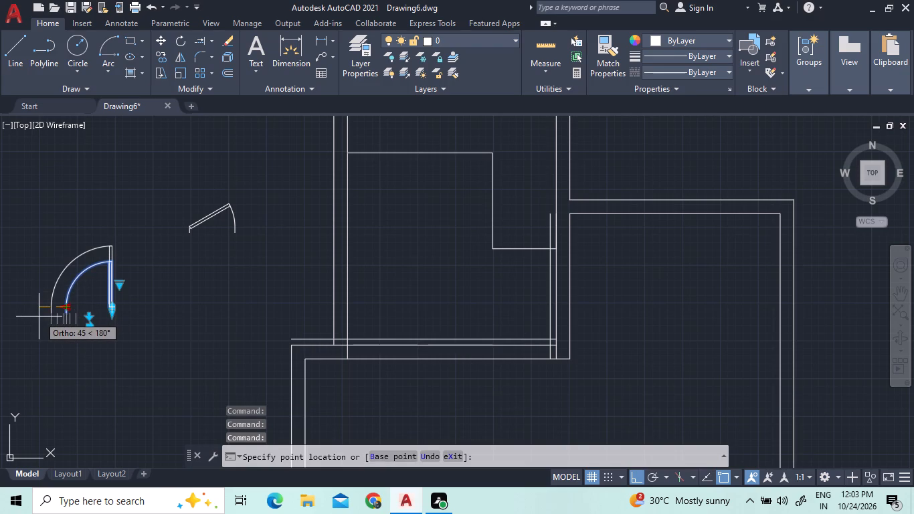
{"action": "scroll", "coordinate": [46, 317], "scroll_direction": "up", "scroll_amount": 2}
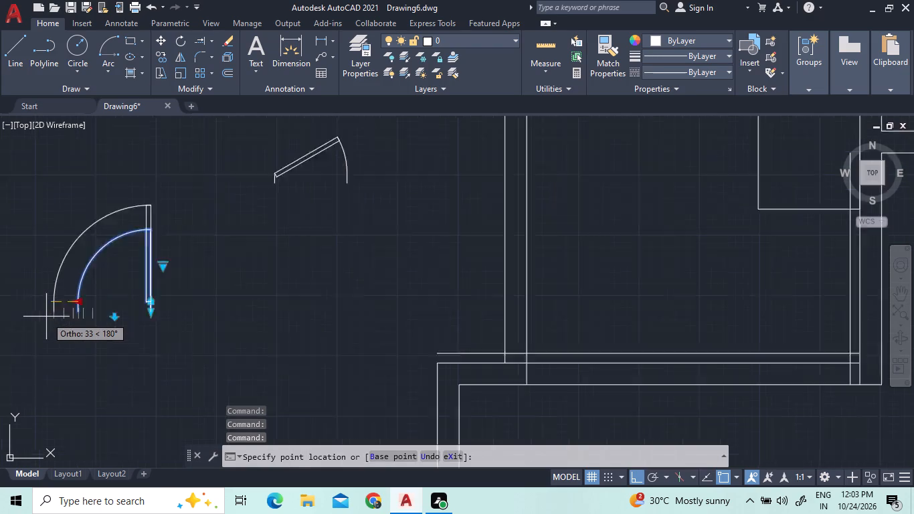
{"action": "scroll", "coordinate": [46, 317], "scroll_direction": "up", "scroll_amount": 1}
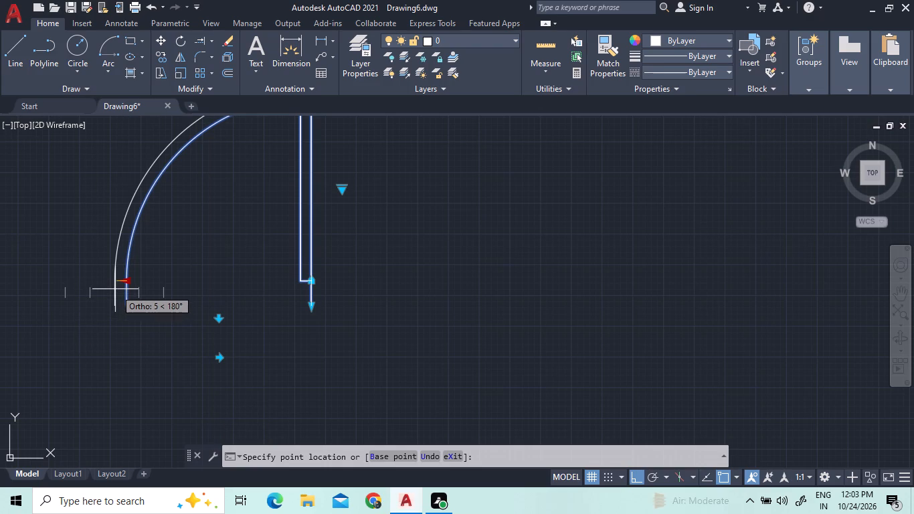
{"action": "left_click", "coordinate": [78, 288]}
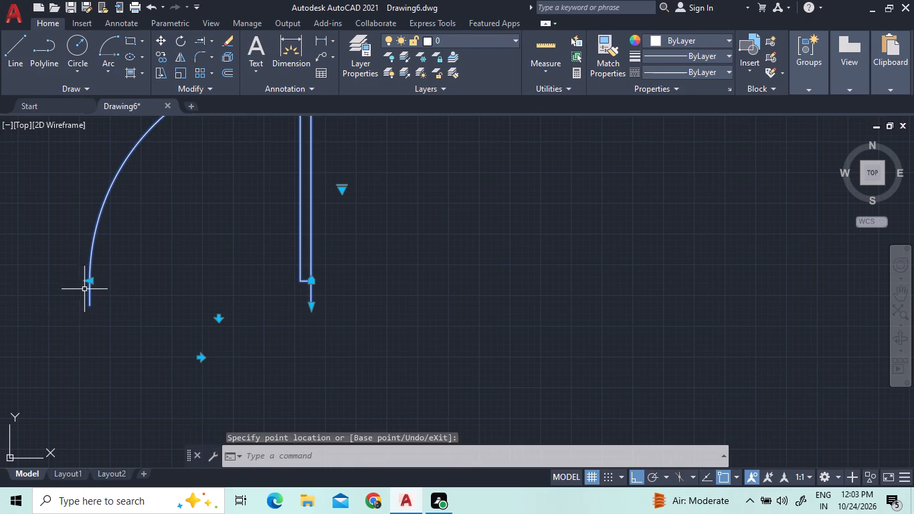
{"action": "scroll", "coordinate": [216, 309], "scroll_direction": "down", "scroll_amount": 2}
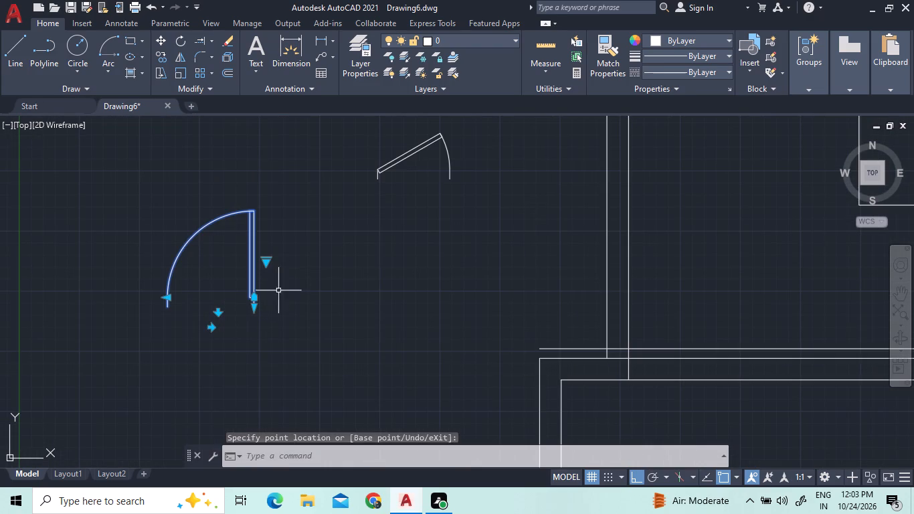
Move the widened door by its hinge-side bottom endpoint to where the inner offset line meets the upper room's bottom wall line.
{"action": "right_click", "coordinate": [225, 326]}
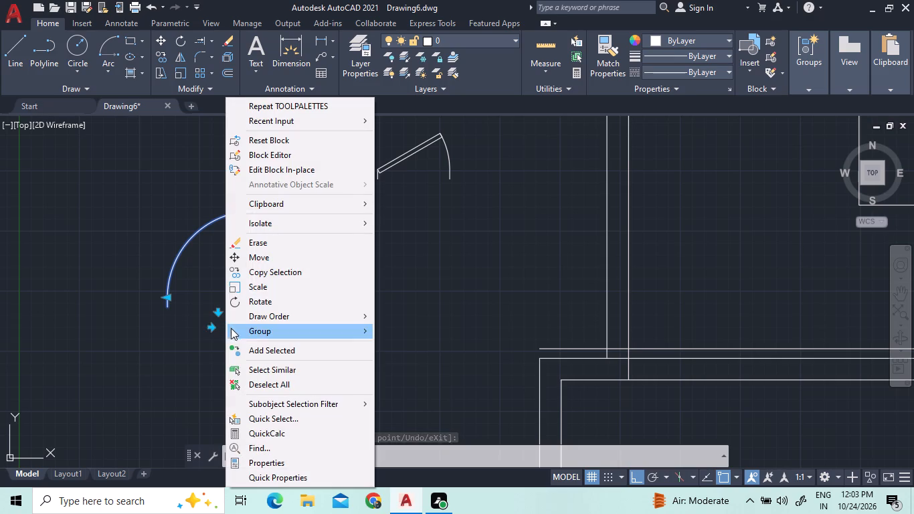
{"action": "left_click", "coordinate": [276, 264]}
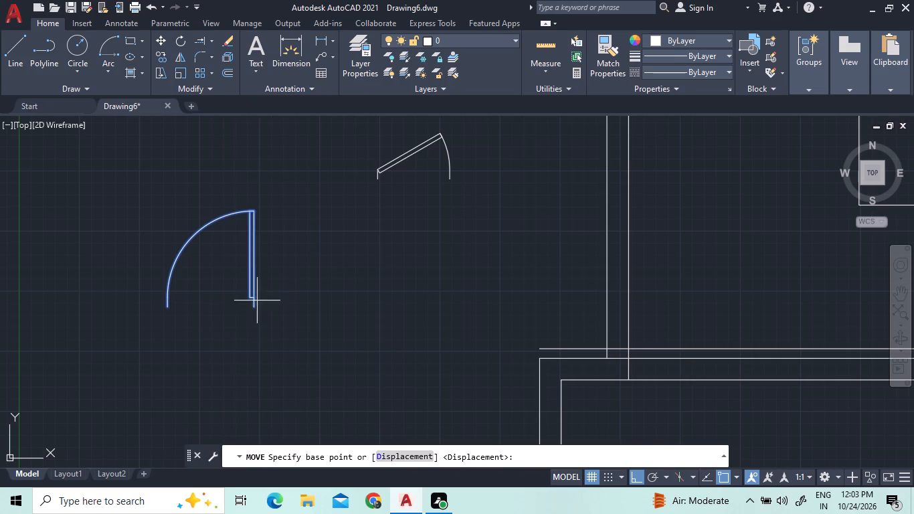
{"action": "left_click", "coordinate": [253, 308]}
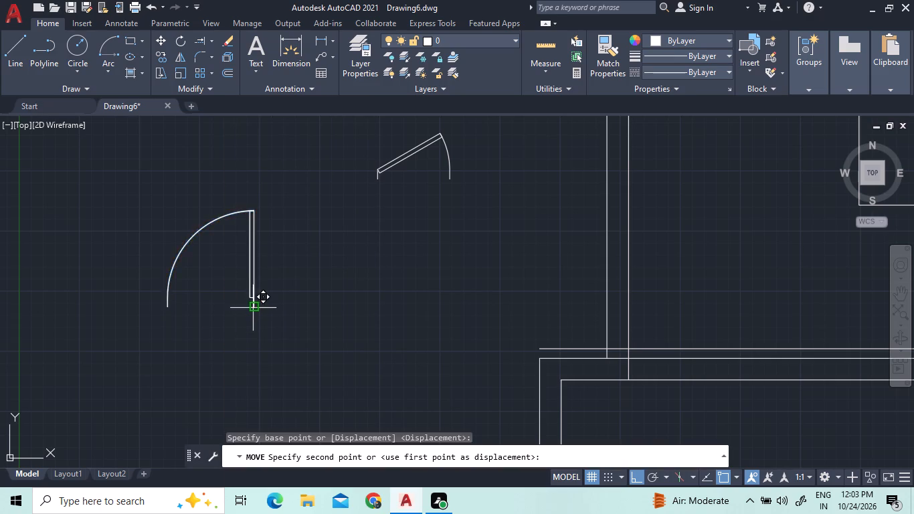
{"action": "scroll", "coordinate": [562, 353], "scroll_direction": "down", "scroll_amount": 4}
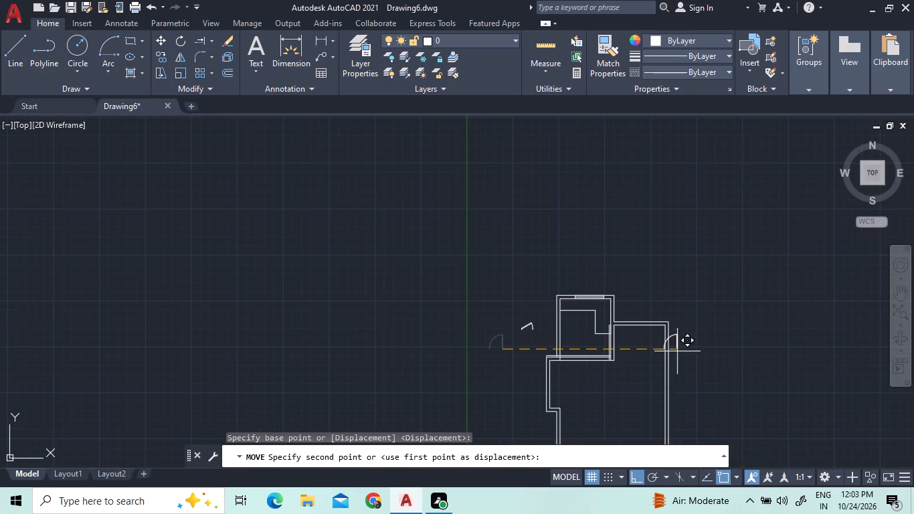
{"action": "scroll", "coordinate": [654, 367], "scroll_direction": "up", "scroll_amount": 4}
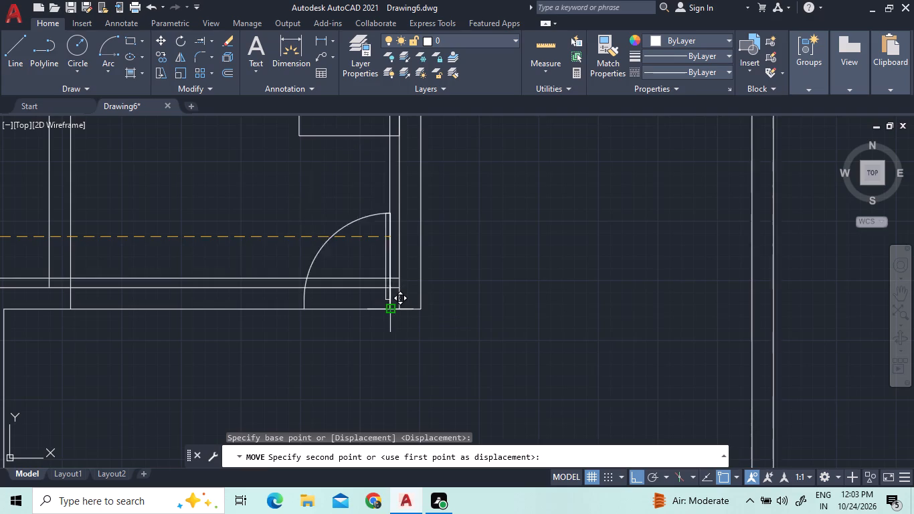
{"action": "scroll", "coordinate": [393, 309], "scroll_direction": "up", "scroll_amount": 4}
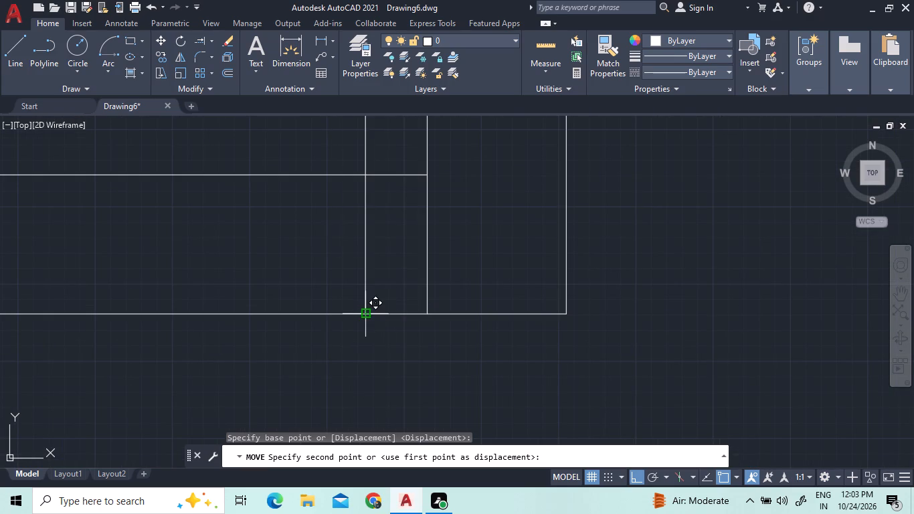
{"action": "left_click", "coordinate": [366, 314]}
Trim the three horizontal wall lines crossing the door opening at the bottom of the upper room.
{"action": "scroll", "coordinate": [399, 342], "scroll_direction": "down", "scroll_amount": 3}
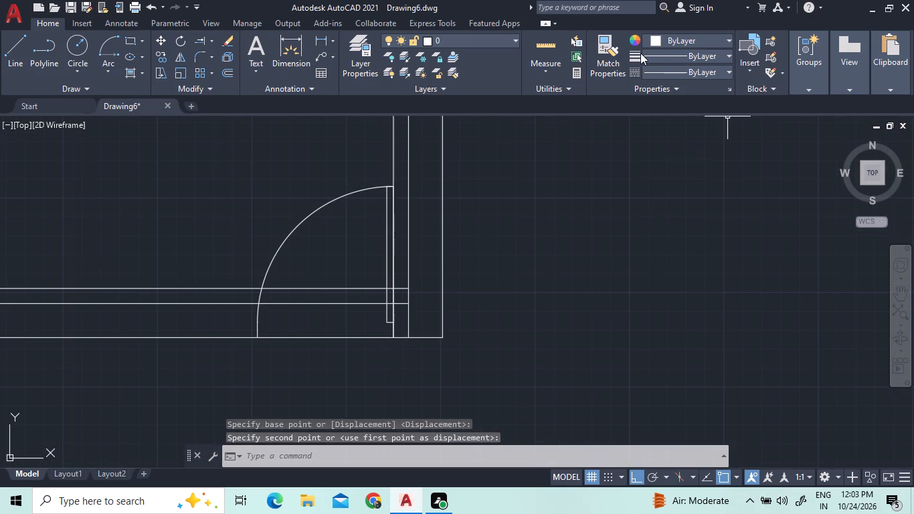
{"action": "left_click", "coordinate": [211, 41]}
{"action": "left_click", "coordinate": [209, 66]}
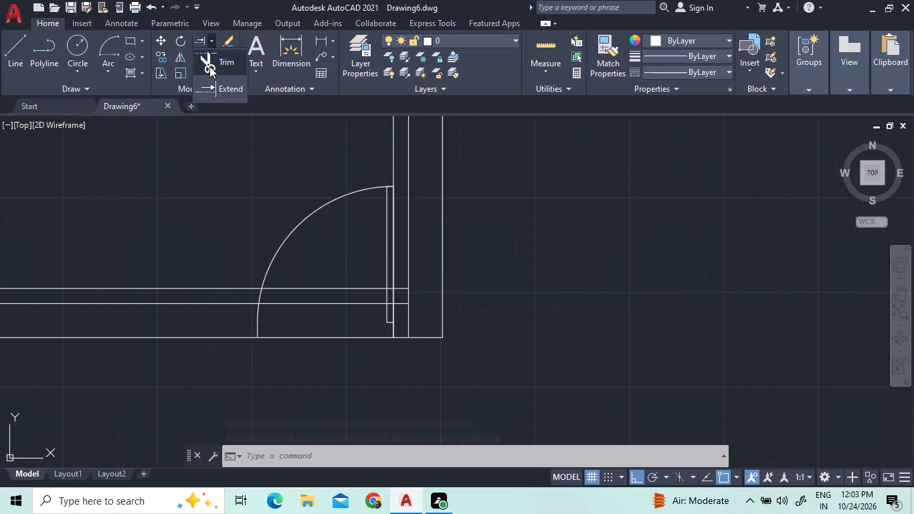
{"action": "left_click", "coordinate": [329, 301]}
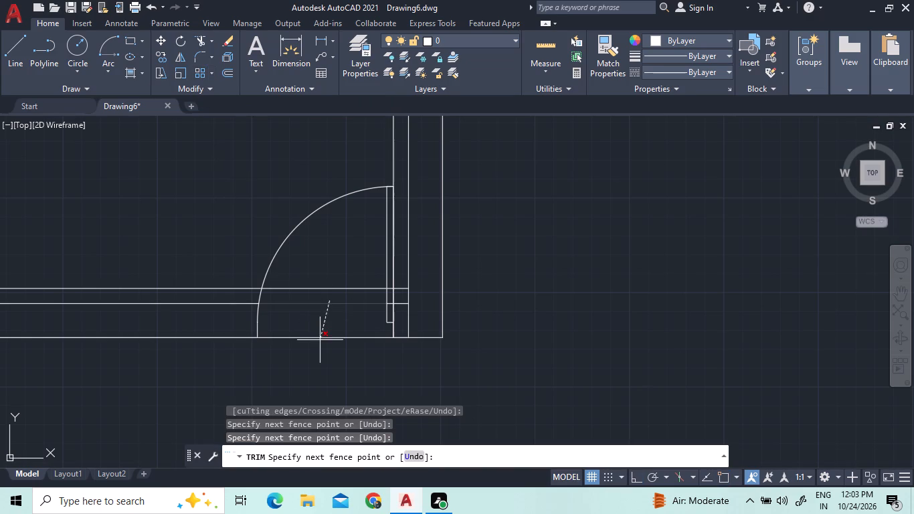
{"action": "left_click", "coordinate": [322, 350]}
{"action": "left_click", "coordinate": [323, 350]}
{"action": "left_click", "coordinate": [360, 205]}
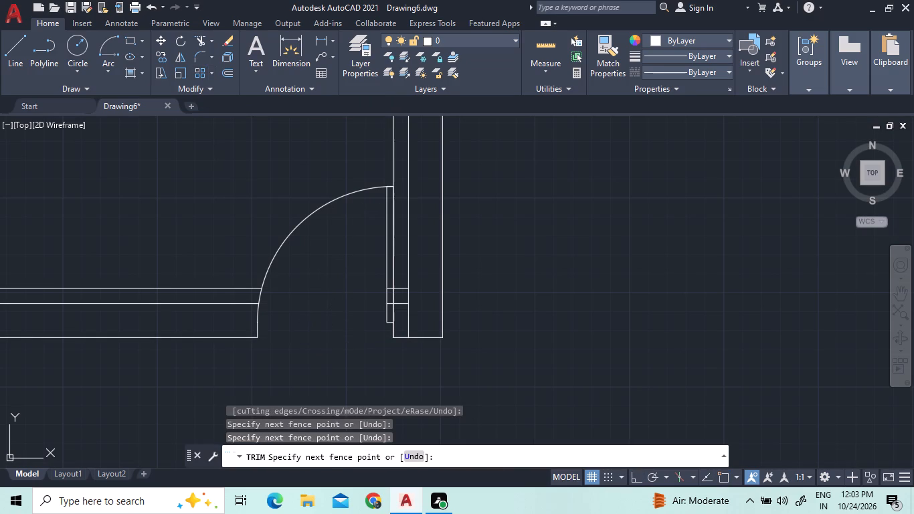
Trim the leftover horizontal stubs, the inner vertical offset line and the inner wall line's lower end beside the upper room's right-hand door.
{"action": "left_click", "coordinate": [389, 288]}
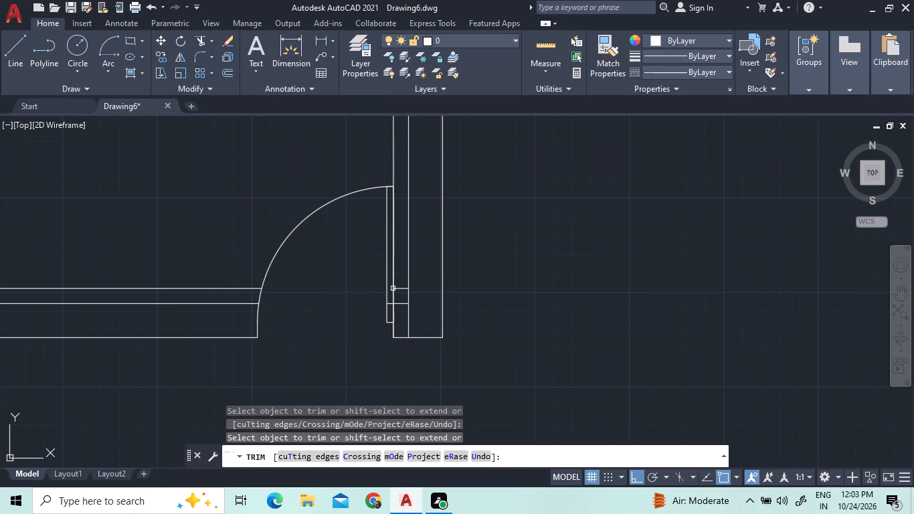
{"action": "left_click", "coordinate": [401, 286]}
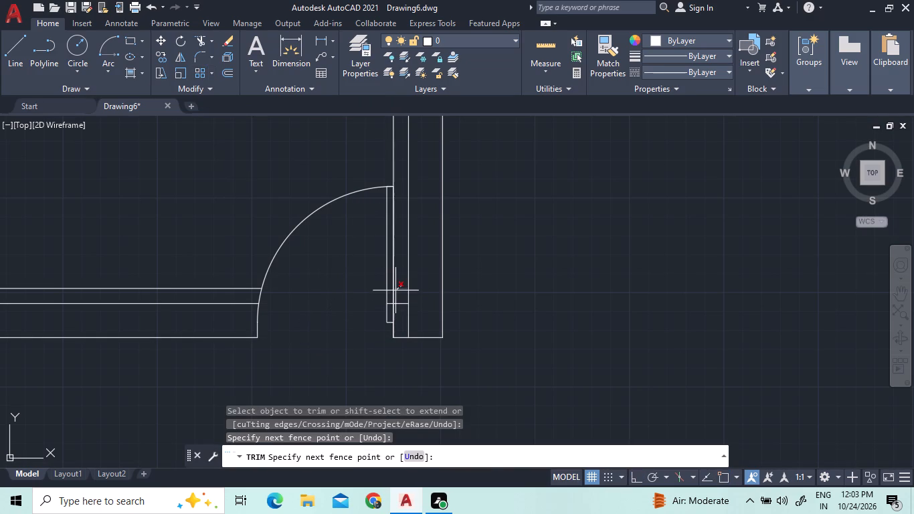
{"action": "left_click", "coordinate": [395, 290]}
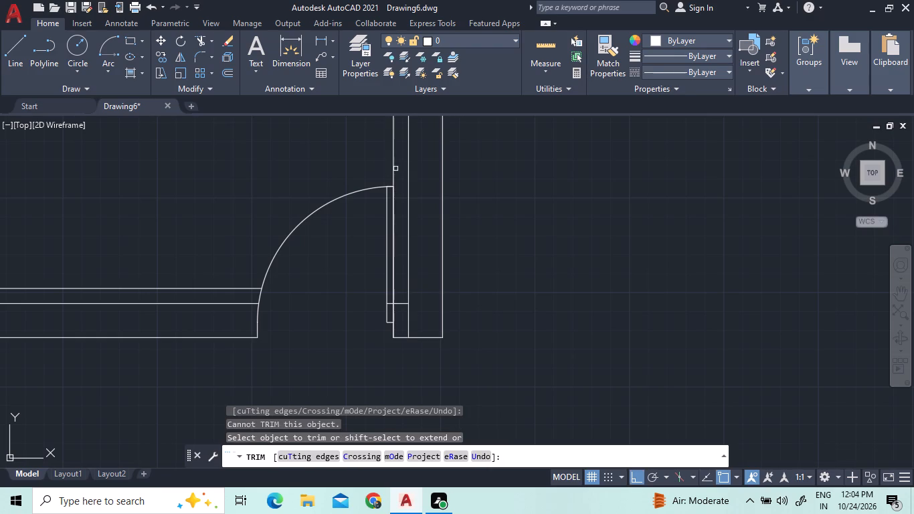
{"action": "left_click", "coordinate": [392, 167]}
{"action": "left_click", "coordinate": [407, 323]}
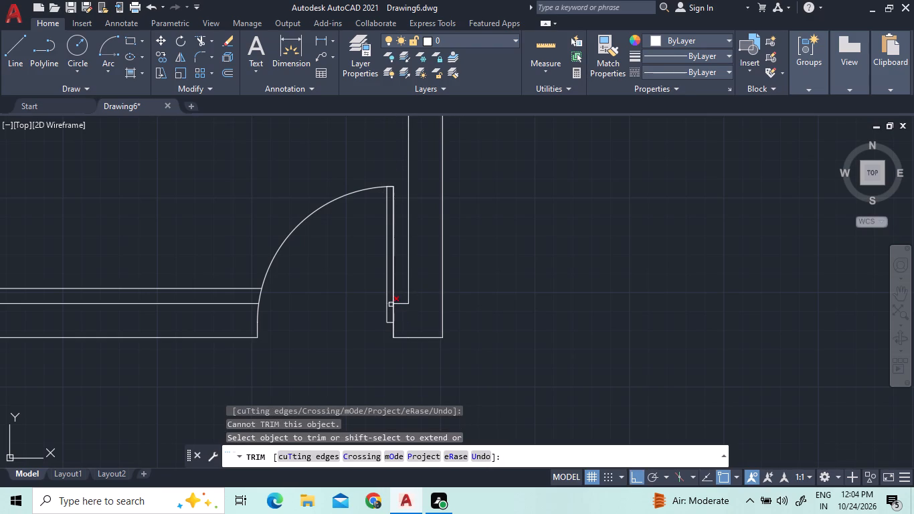
{"action": "left_click", "coordinate": [391, 304]}
{"action": "scroll", "coordinate": [371, 309], "scroll_direction": "down", "scroll_amount": 1}
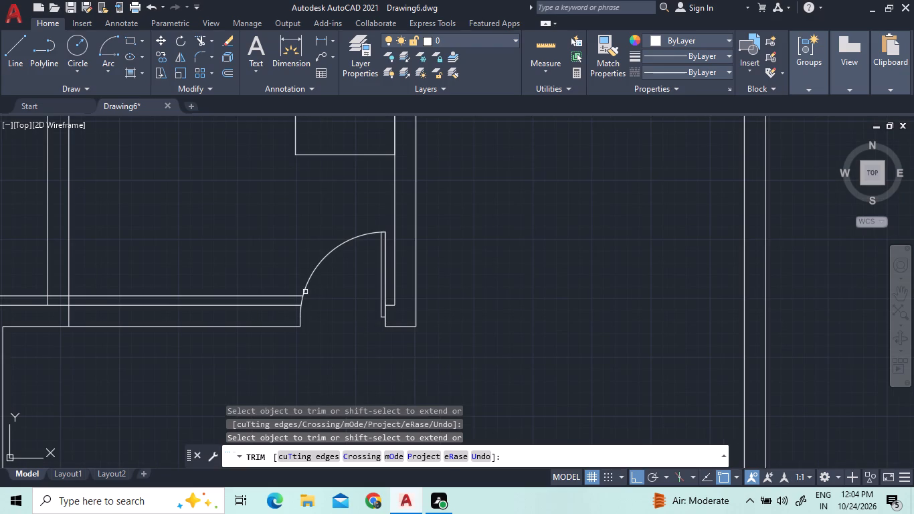
{"action": "scroll", "coordinate": [304, 293], "scroll_direction": "down", "scroll_amount": 1}
{"action": "scroll", "coordinate": [110, 282], "scroll_direction": "up", "scroll_amount": 3}
{"action": "scroll", "coordinate": [119, 270], "scroll_direction": "down", "scroll_amount": 2}
{"action": "middle_click_drag", "start_coordinate": [131, 228], "coordinate": [136, 224]}
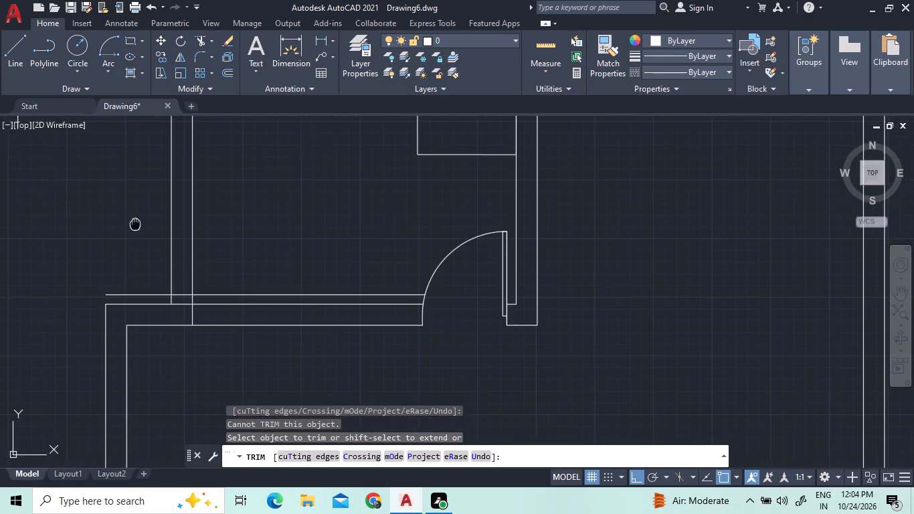
{"action": "middle_click_drag", "start_coordinate": [136, 224], "coordinate": [106, 294]}
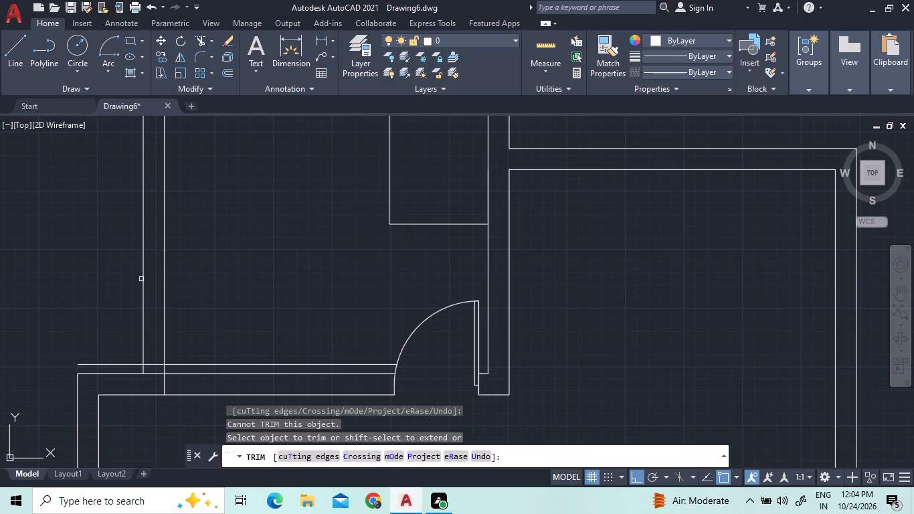
{"action": "scroll", "coordinate": [408, 317], "scroll_direction": "down", "scroll_amount": 2}
{"action": "scroll", "coordinate": [248, 262], "scroll_direction": "up", "scroll_amount": 2}
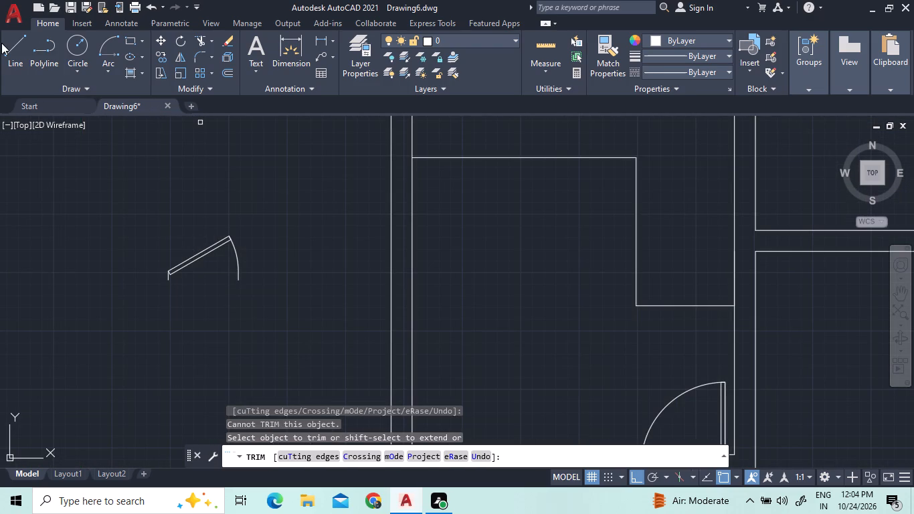
{"action": "key", "text": "grave"}
{"action": "key", "text": "Escape"}
{"action": "key", "text": "Escape"}
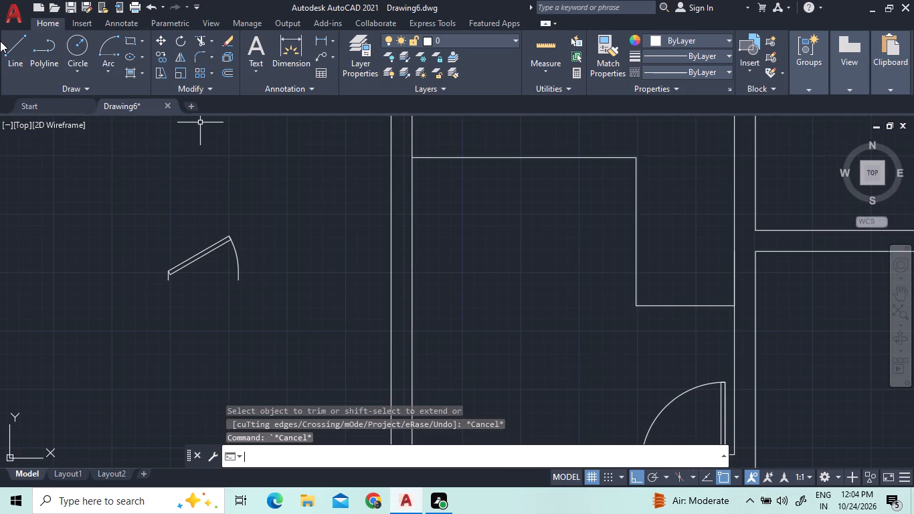
Set the loose door block beside the plan to Open 90º and flip it vertically and horizontally.
{"action": "left_click", "coordinate": [217, 246]}
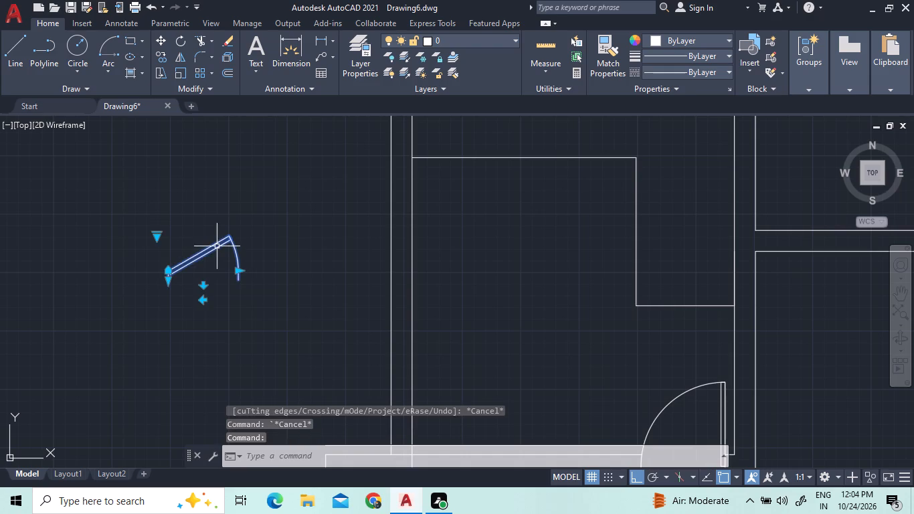
{"action": "left_click", "coordinate": [156, 238]}
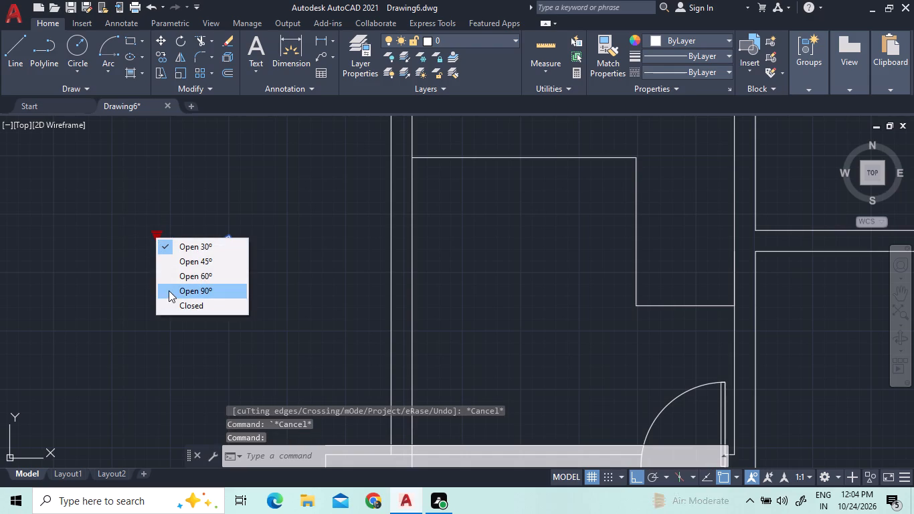
{"action": "left_click", "coordinate": [169, 290]}
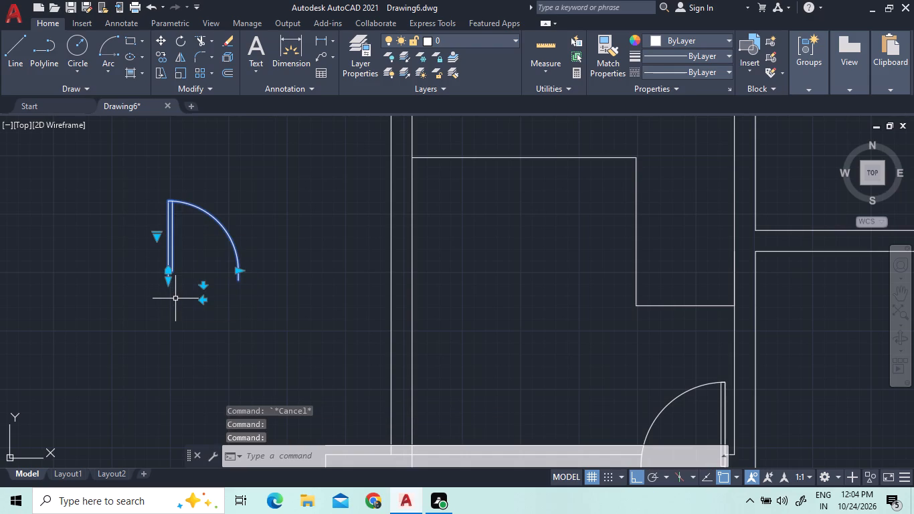
{"action": "left_click", "coordinate": [203, 282]}
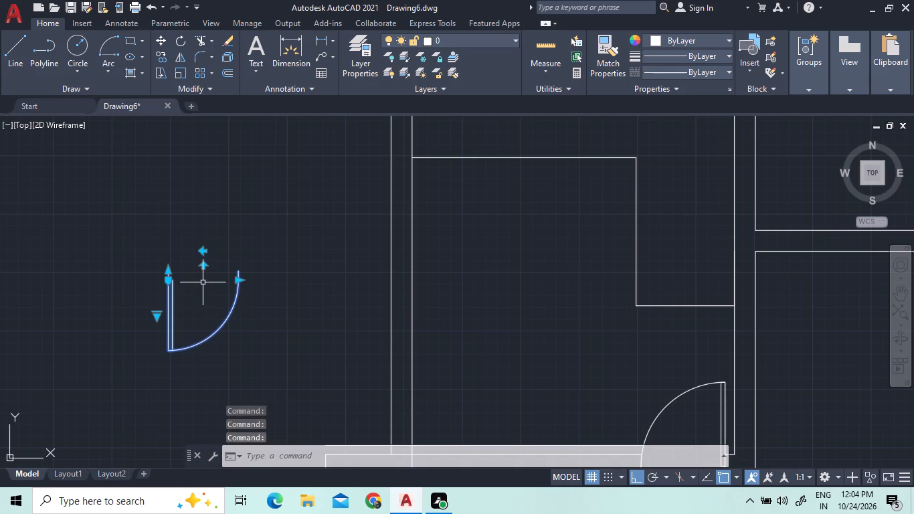
{"action": "left_click", "coordinate": [205, 247]}
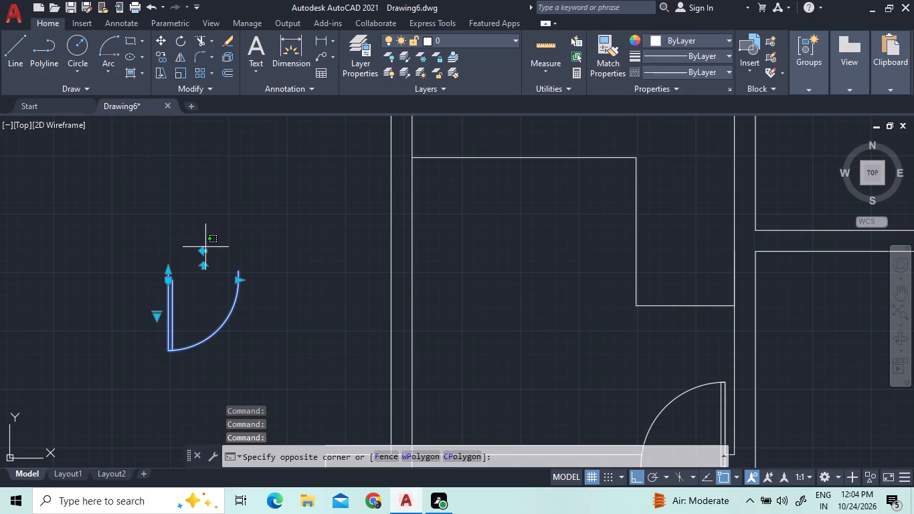
{"action": "left_click", "coordinate": [201, 254]}
{"action": "left_click", "coordinate": [201, 254]}
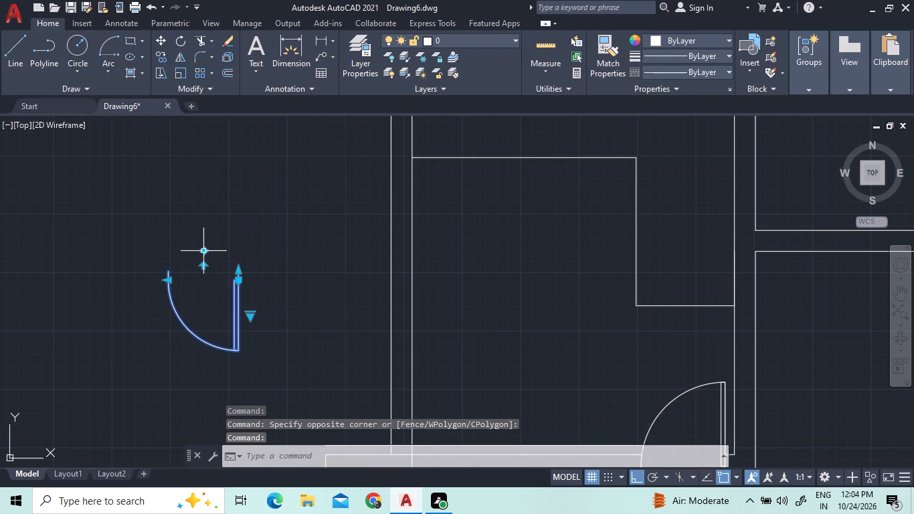
Rotate the loose door block 90° clockwise about its hinge-side upper endpoint and flip it so its leaf points right.
{"action": "right_click", "coordinate": [201, 254]}
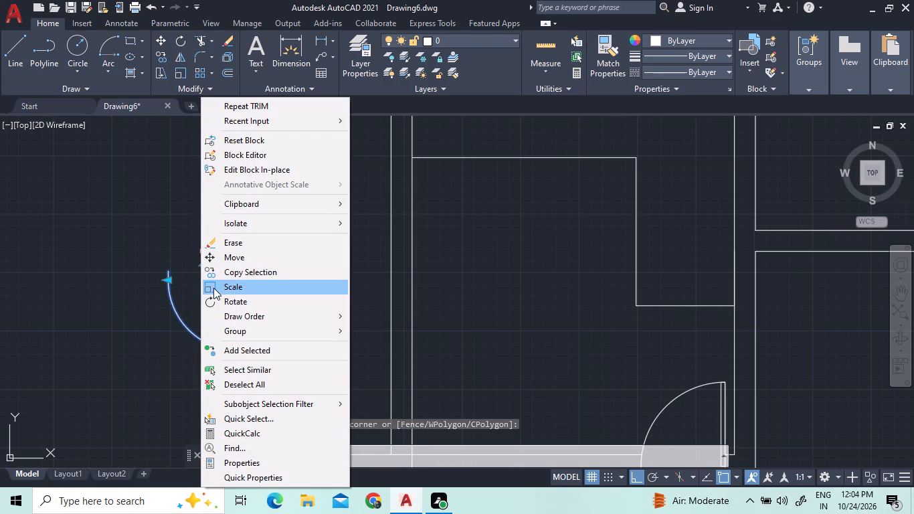
{"action": "left_click", "coordinate": [214, 302]}
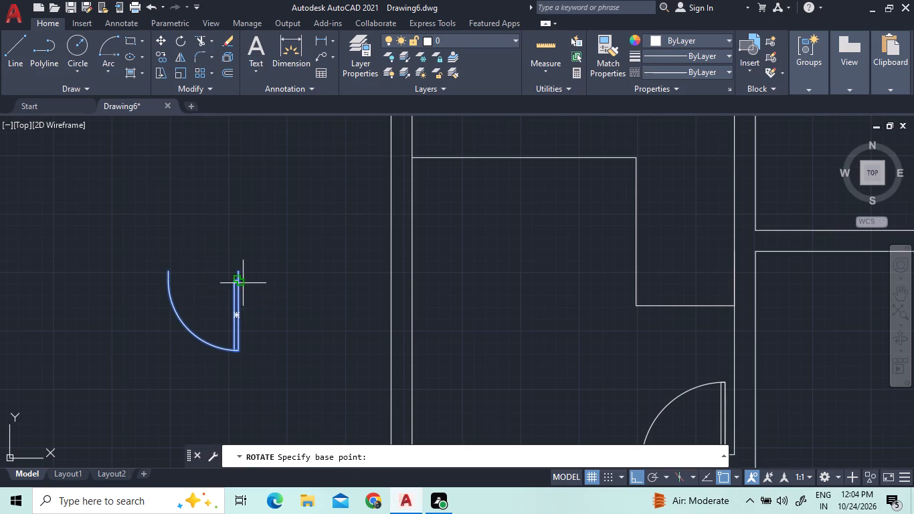
{"action": "left_click", "coordinate": [240, 272]}
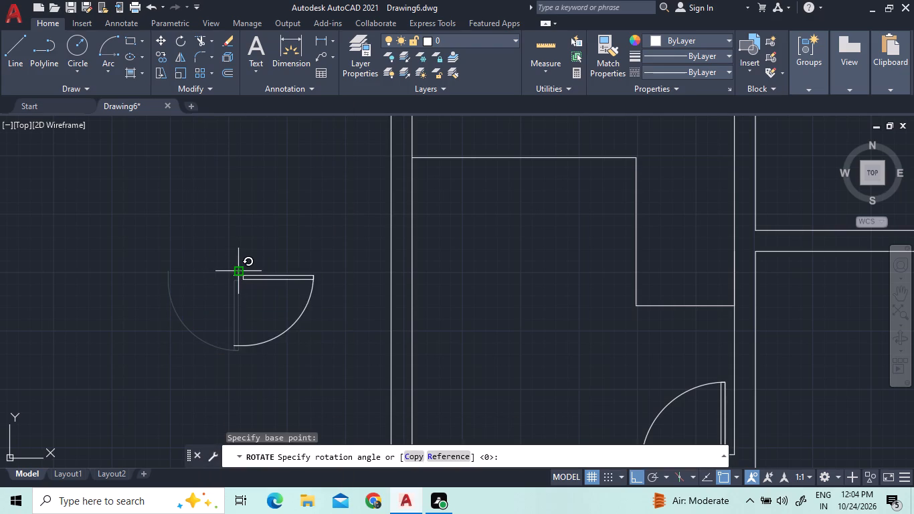
{"action": "left_click", "coordinate": [242, 288]}
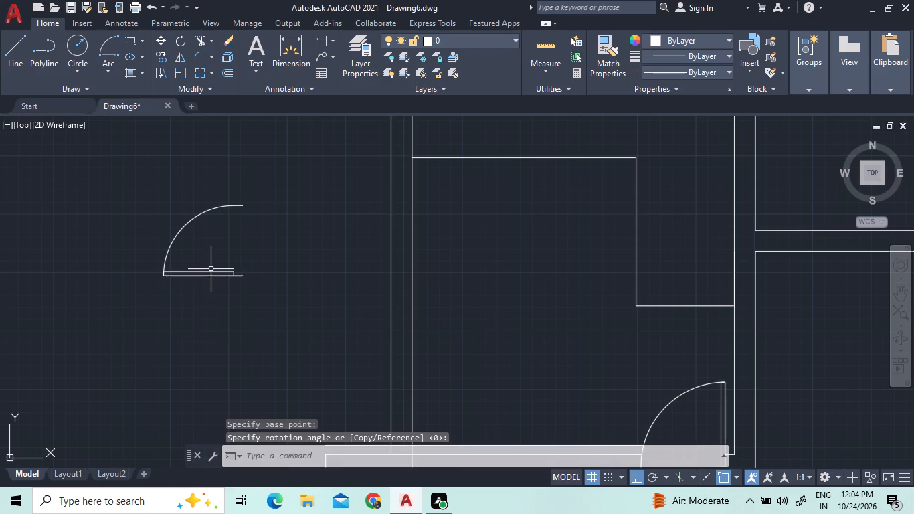
{"action": "left_click", "coordinate": [209, 274]}
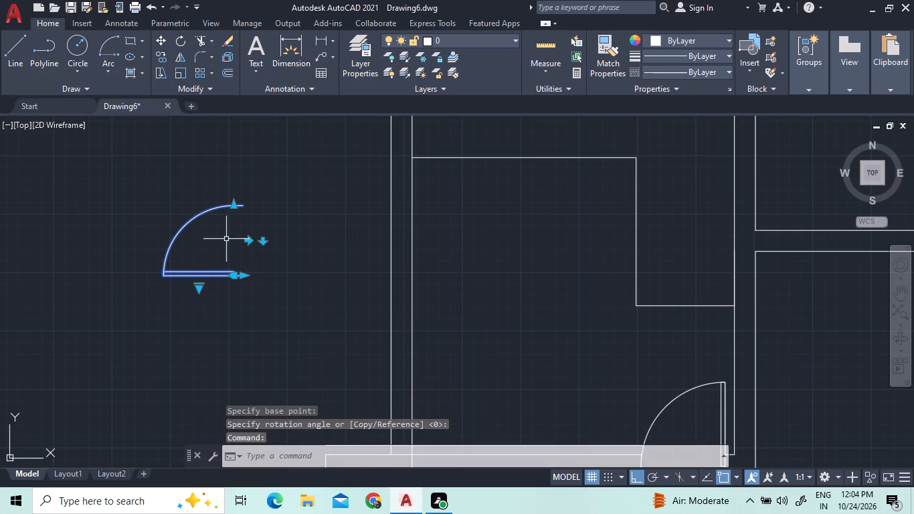
{"action": "left_click", "coordinate": [248, 241]}
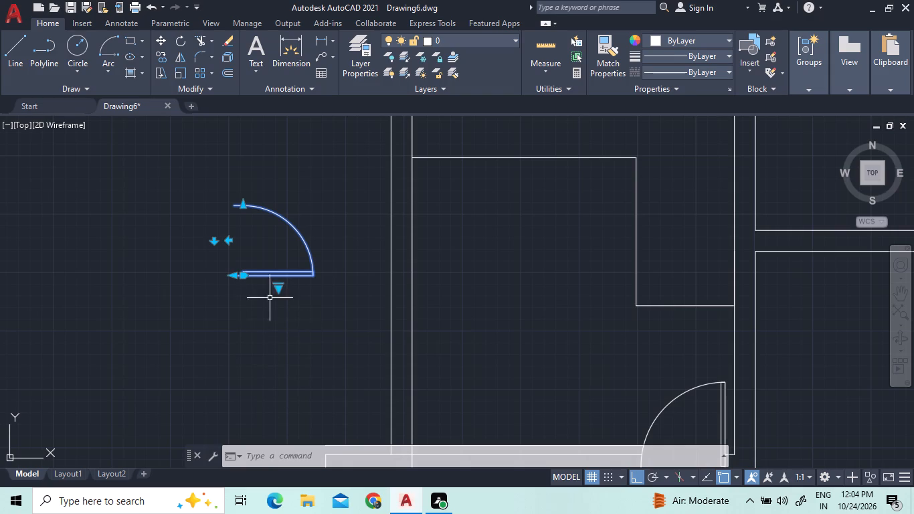
Stretch the rotated door block 15 upward to the next larger preset width.
{"action": "left_click", "coordinate": [247, 208]}
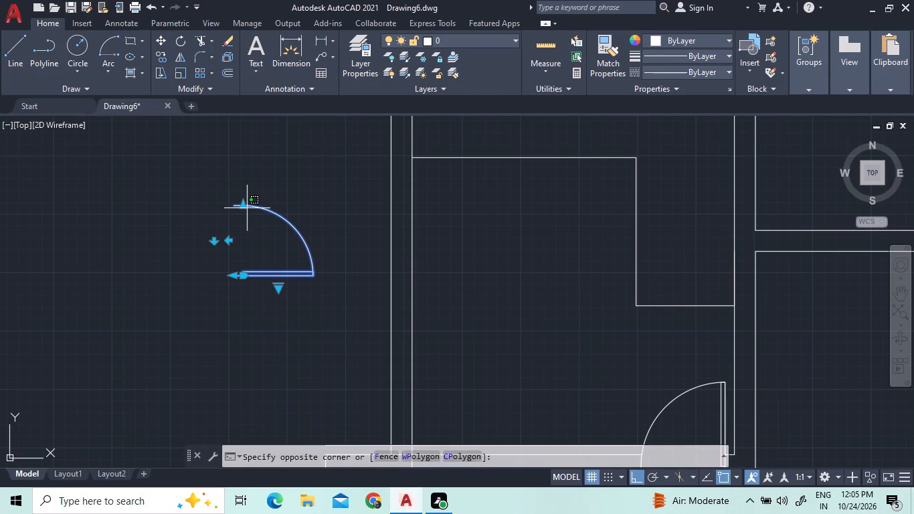
{"action": "left_click", "coordinate": [242, 208]}
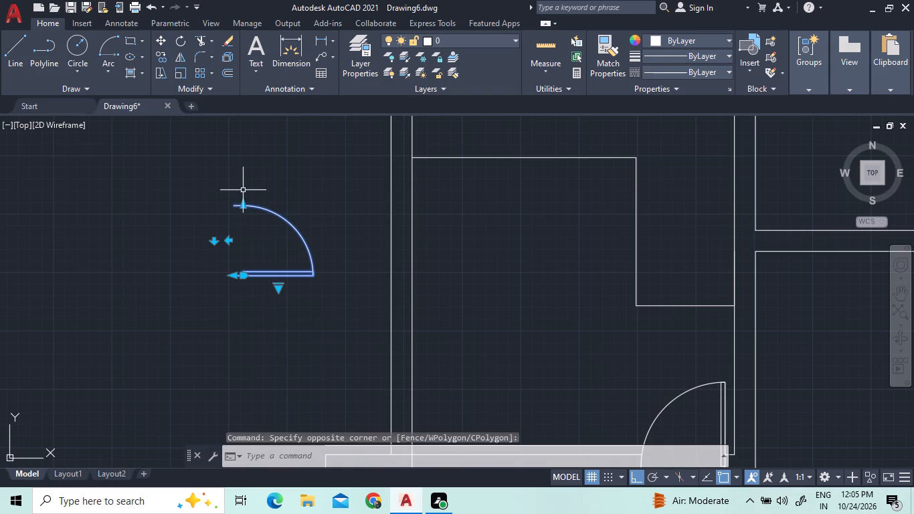
{"action": "left_click", "coordinate": [246, 205]}
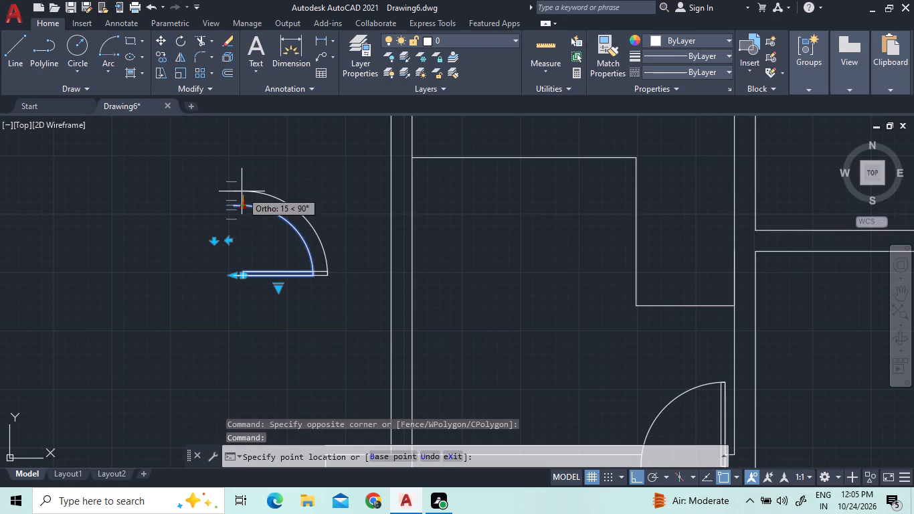
{"action": "left_click", "coordinate": [240, 191]}
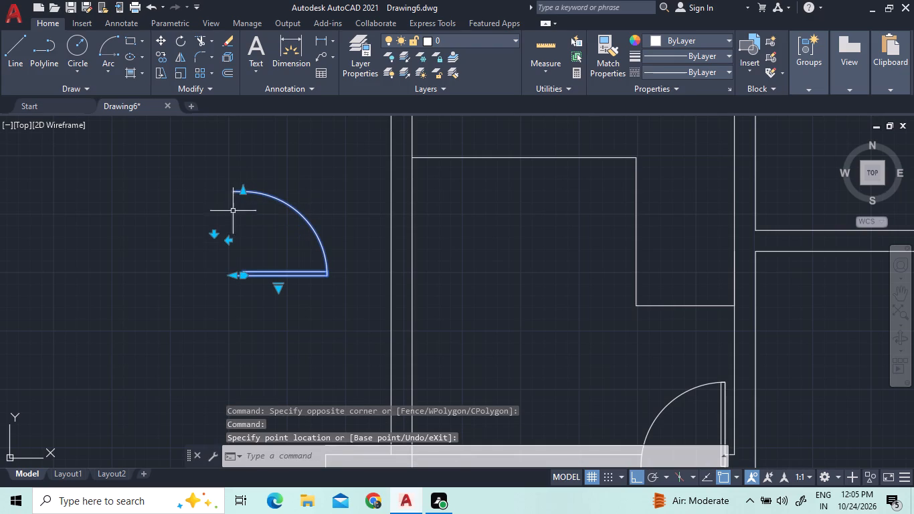
Move the widened door by its lower-left endpoint to where the upper room's outer left wall line meets the horizontal offset line.
{"action": "right_click", "coordinate": [229, 271]}
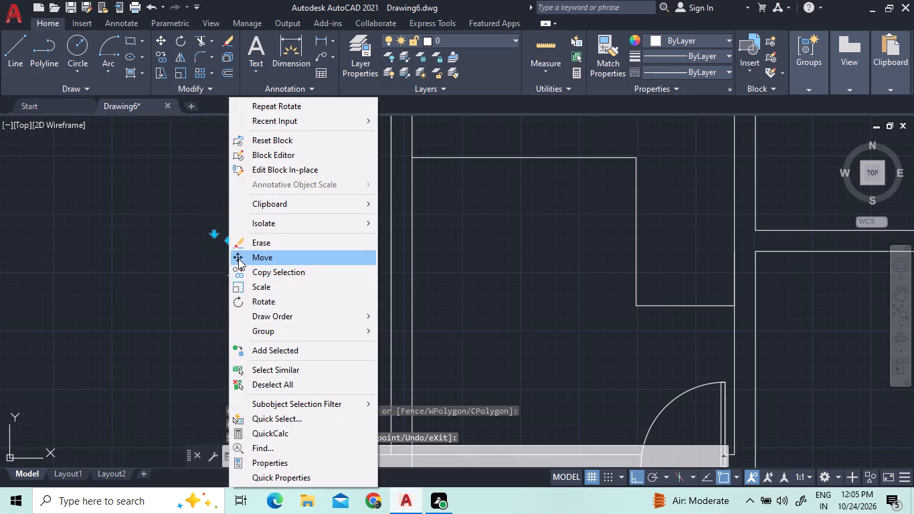
{"action": "left_click", "coordinate": [238, 258]}
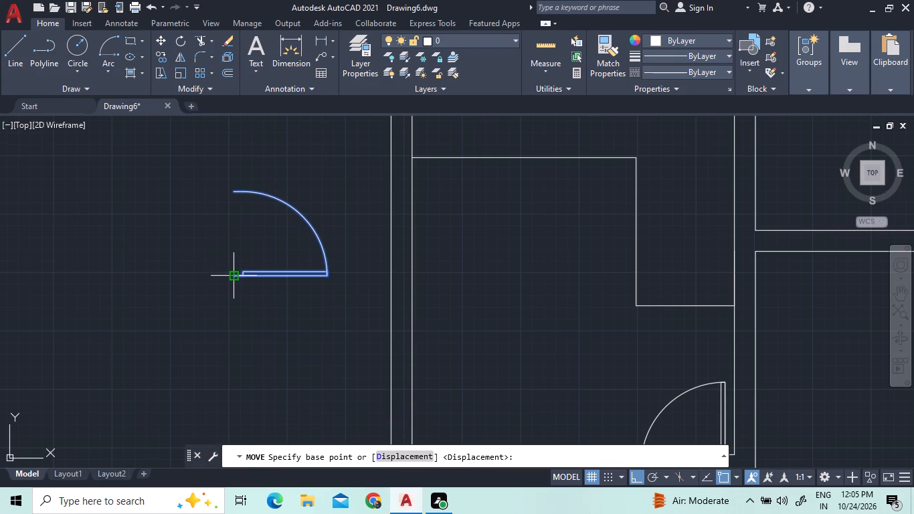
{"action": "left_click", "coordinate": [236, 275]}
{"action": "scroll", "coordinate": [369, 313], "scroll_direction": "down", "scroll_amount": 4}
{"action": "scroll", "coordinate": [380, 359], "scroll_direction": "up", "scroll_amount": 4}
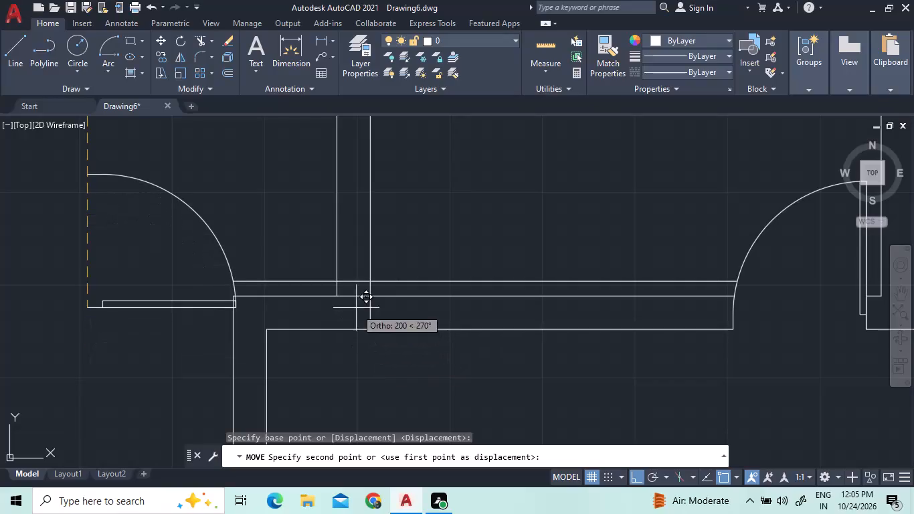
{"action": "left_click", "coordinate": [340, 282]}
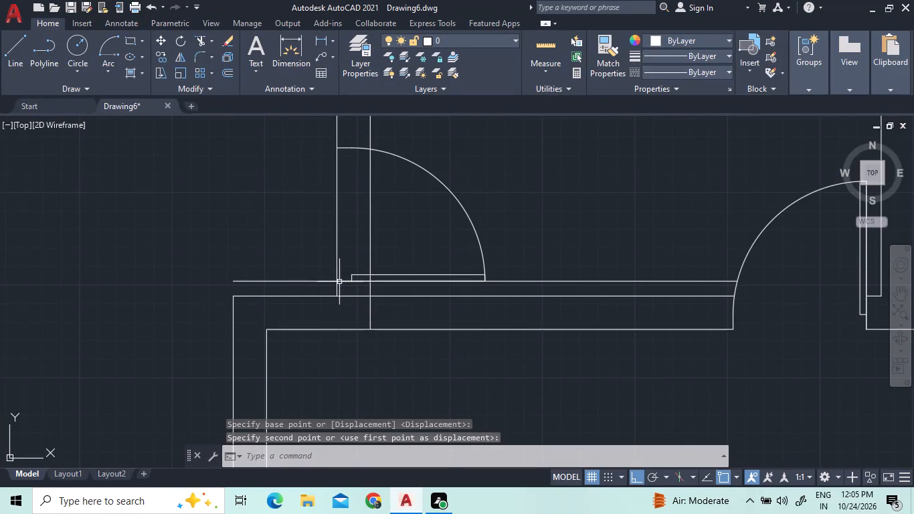
Trim the horizontal offset line on both sides of the upper room's left door and both left-wall lines across the door opening.
{"action": "scroll", "coordinate": [377, 335], "scroll_direction": "down", "scroll_amount": 3}
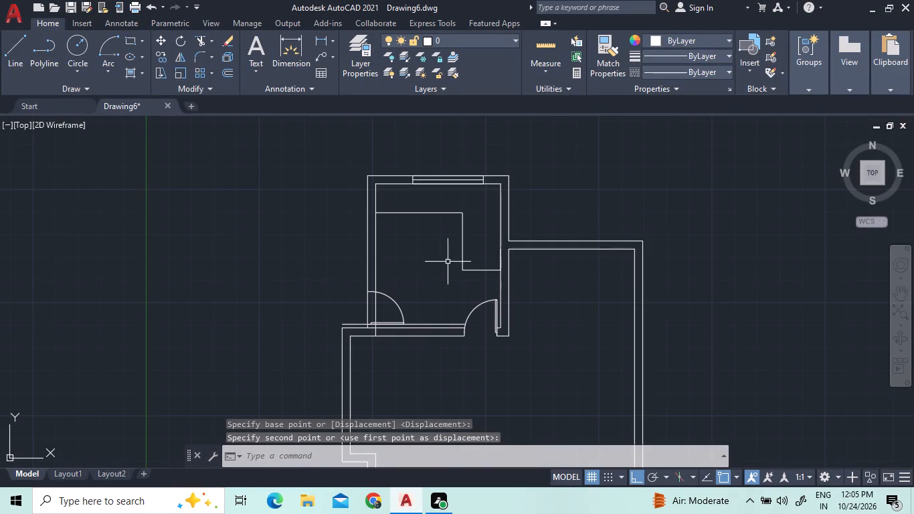
{"action": "scroll", "coordinate": [448, 310], "scroll_direction": "up", "scroll_amount": 1}
{"action": "scroll", "coordinate": [330, 347], "scroll_direction": "up", "scroll_amount": 4}
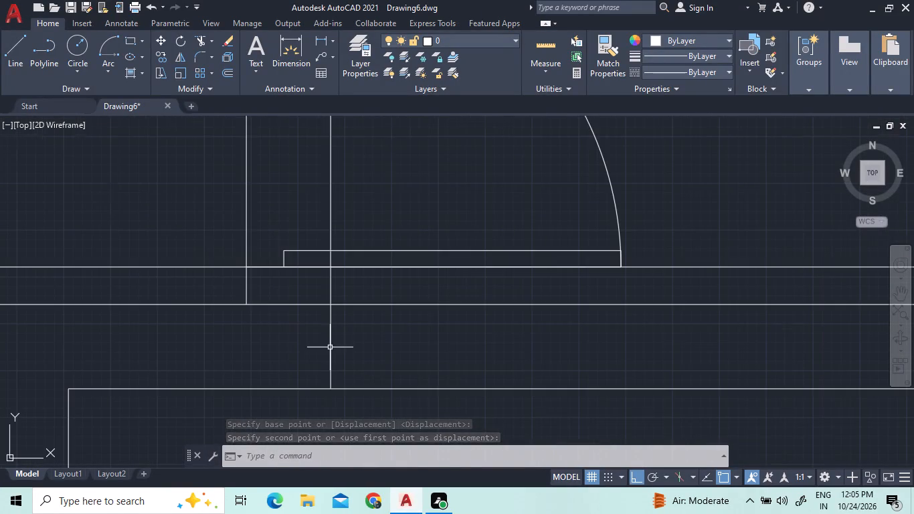
{"action": "scroll", "coordinate": [330, 343], "scroll_direction": "down", "scroll_amount": 3}
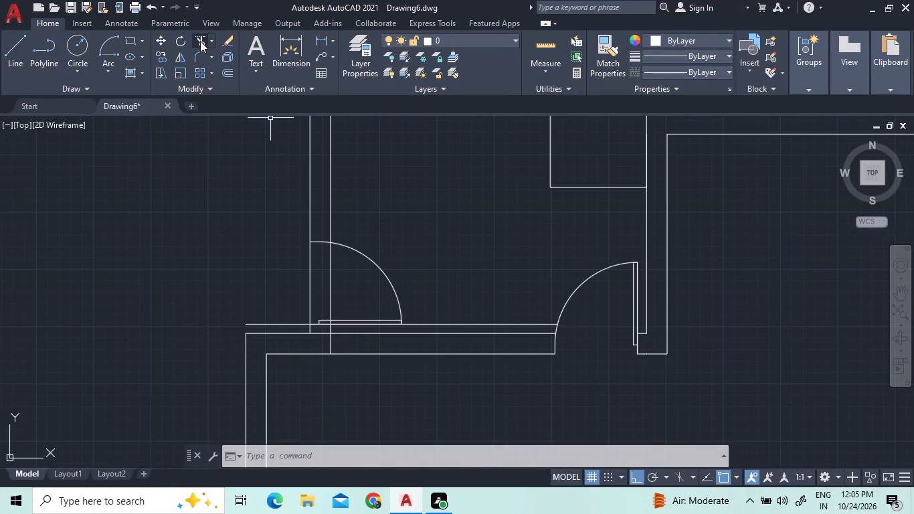
{"action": "left_click", "coordinate": [205, 41]}
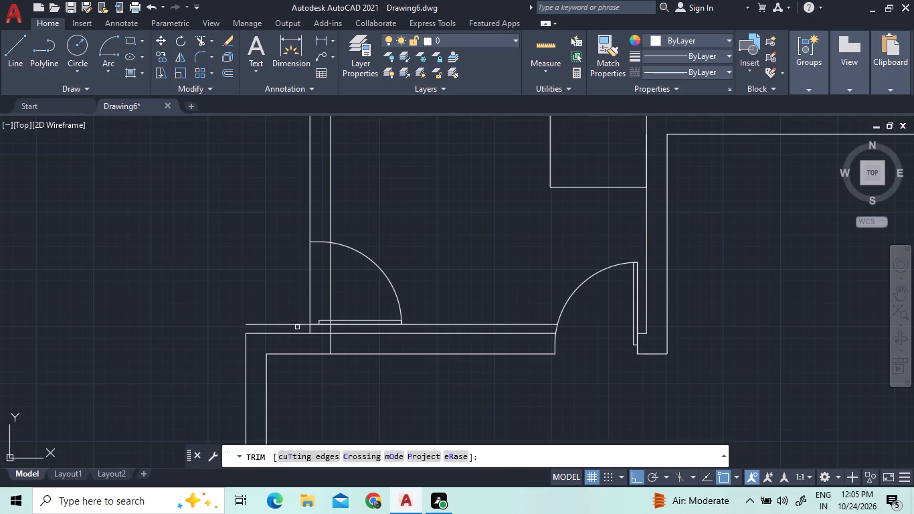
{"action": "left_click", "coordinate": [296, 323]}
{"action": "left_click", "coordinate": [289, 287]}
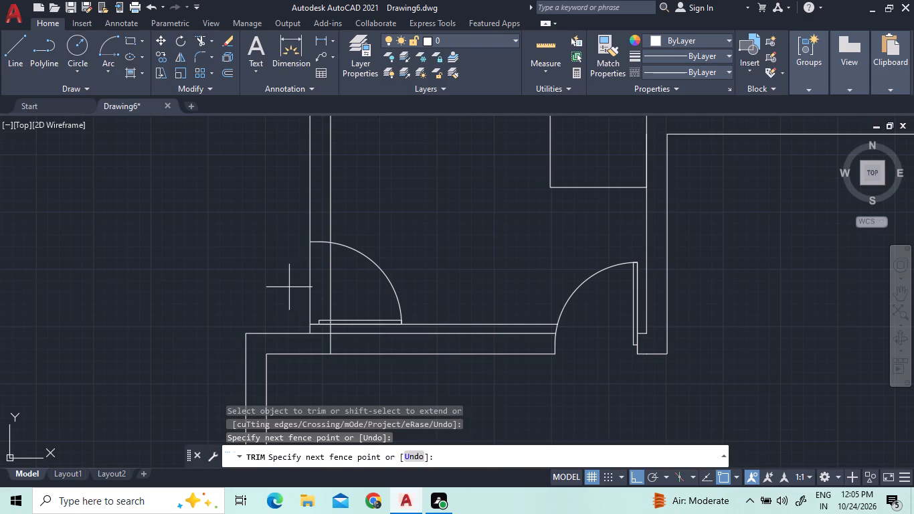
{"action": "left_click", "coordinate": [369, 292]}
{"action": "left_click", "coordinate": [444, 326]}
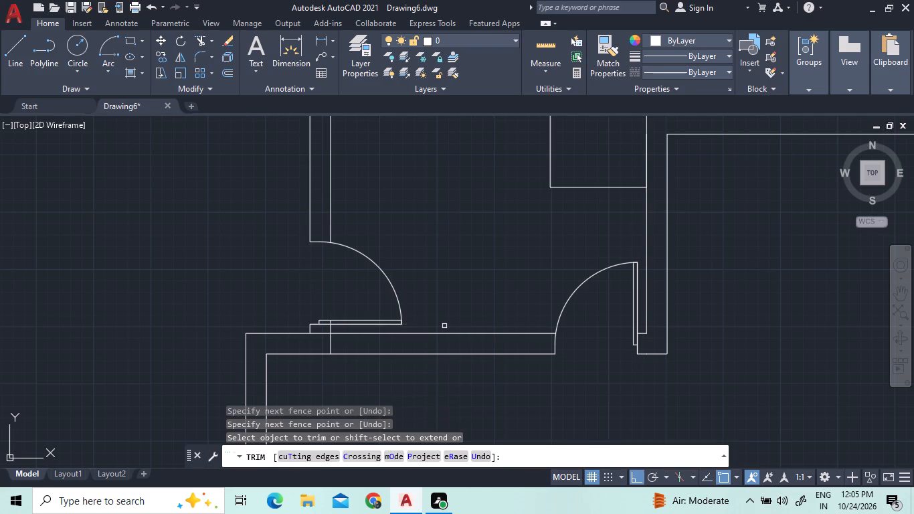
Trim the left wall's inner line through the horizontal wall below the door, and the horizontal wall line between the two jamb lines.
{"action": "left_click", "coordinate": [329, 325]}
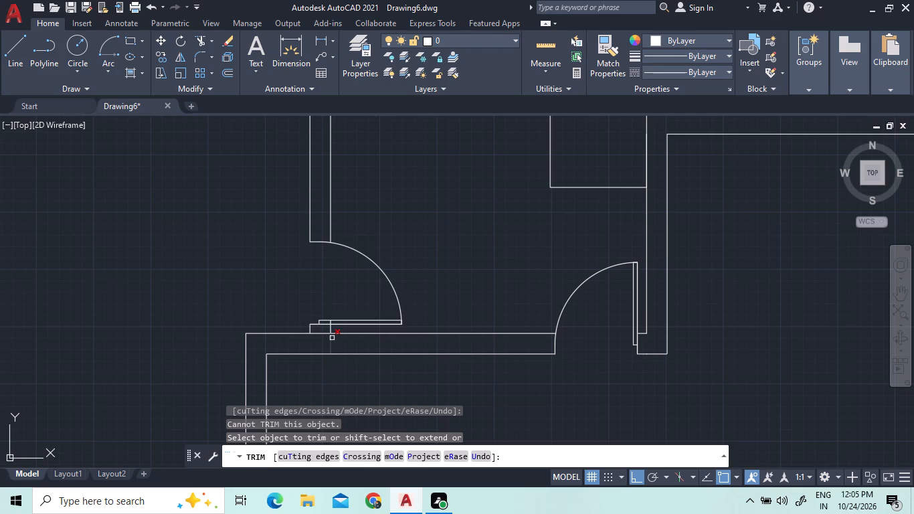
{"action": "left_click", "coordinate": [332, 338]}
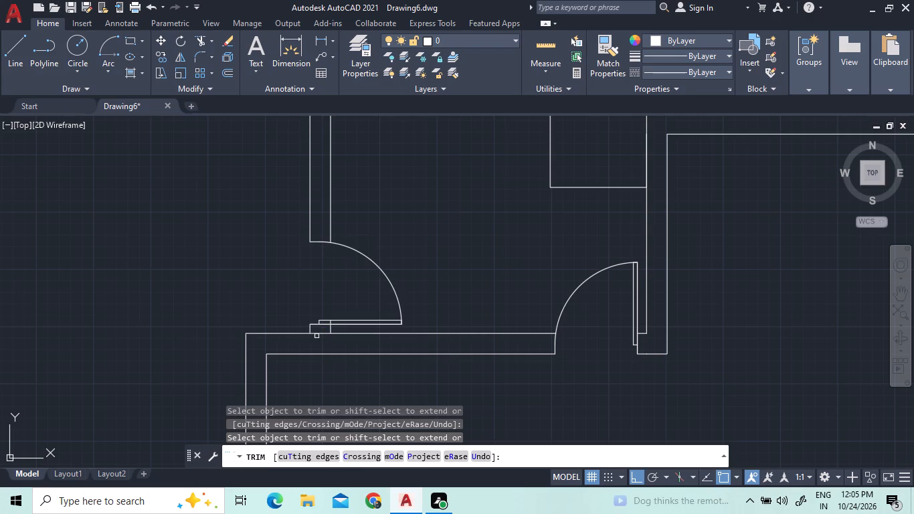
{"action": "left_click", "coordinate": [316, 334]}
{"action": "scroll", "coordinate": [541, 271], "scroll_direction": "down", "scroll_amount": 1}
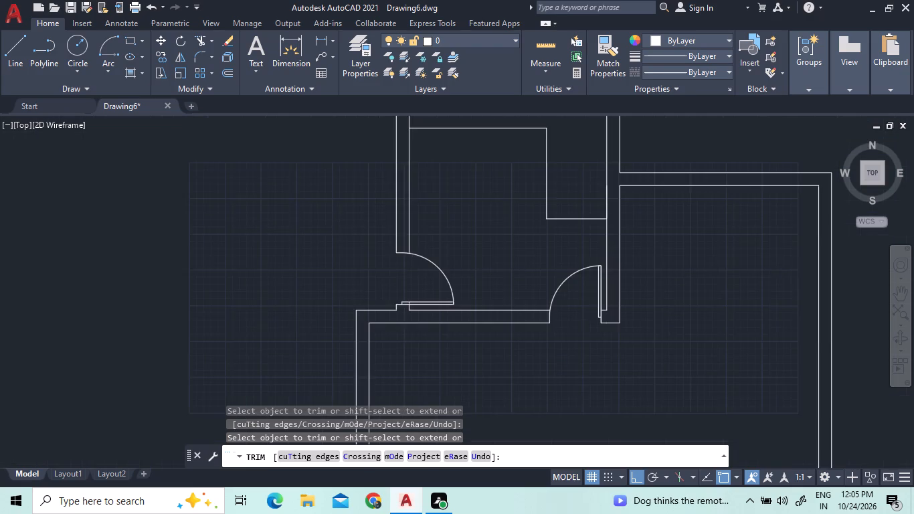
{"action": "scroll", "coordinate": [541, 279], "scroll_direction": "down", "scroll_amount": 2}
{"action": "scroll", "coordinate": [587, 279], "scroll_direction": "up", "scroll_amount": 1}
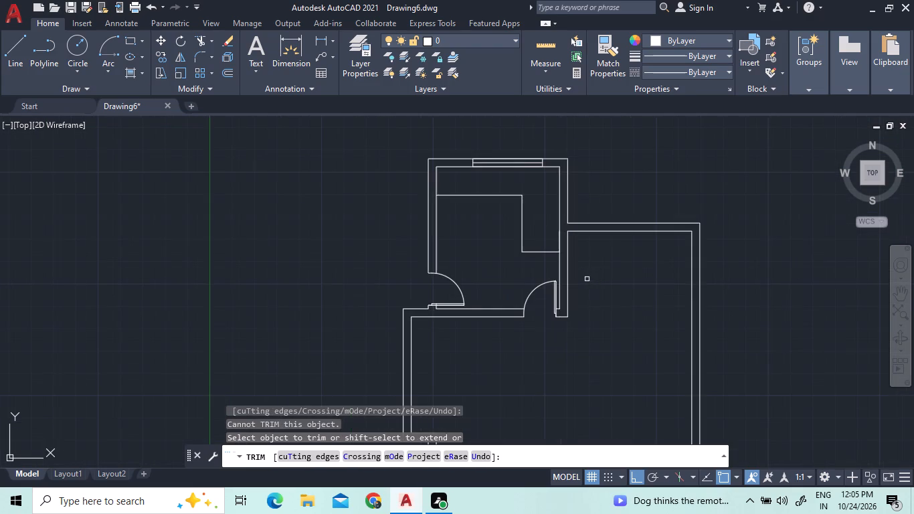
{"action": "scroll", "coordinate": [515, 152], "scroll_direction": "up", "scroll_amount": 1}
{"action": "middle_click_drag", "start_coordinate": [515, 152], "coordinate": [490, 218]}
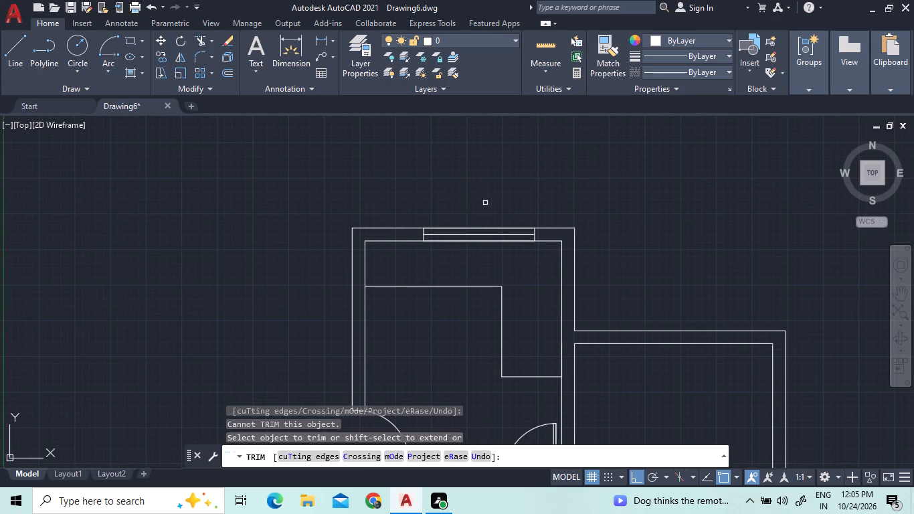
{"action": "middle_click_drag", "start_coordinate": [443, 360], "coordinate": [312, 335]}
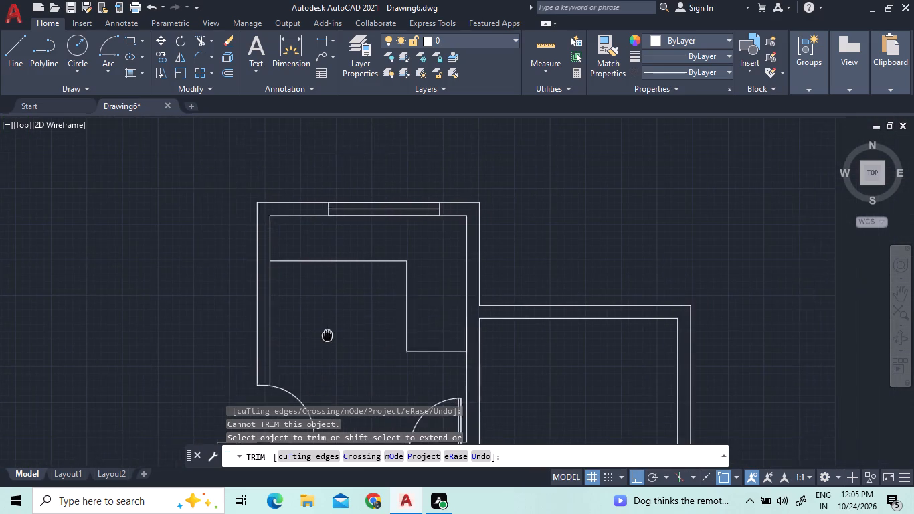
{"action": "middle_click_drag", "start_coordinate": [312, 335], "coordinate": [308, 335]}
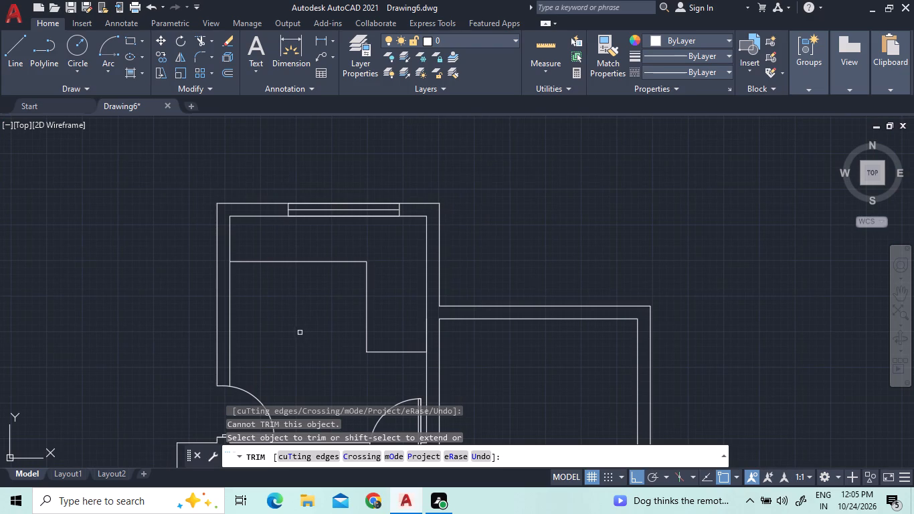
{"action": "middle_click_drag", "start_coordinate": [296, 330], "coordinate": [203, 262]}
{"action": "right_click", "coordinate": [213, 288]}
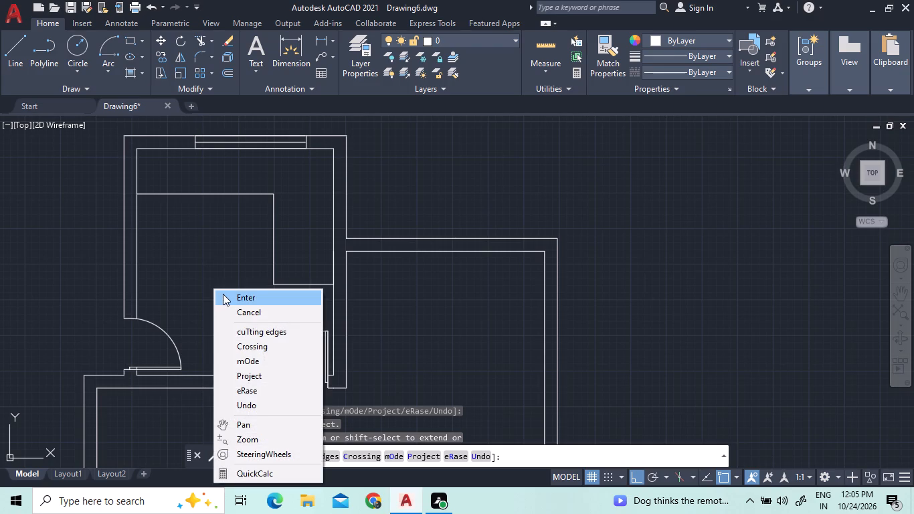
{"action": "left_click", "coordinate": [227, 294]}
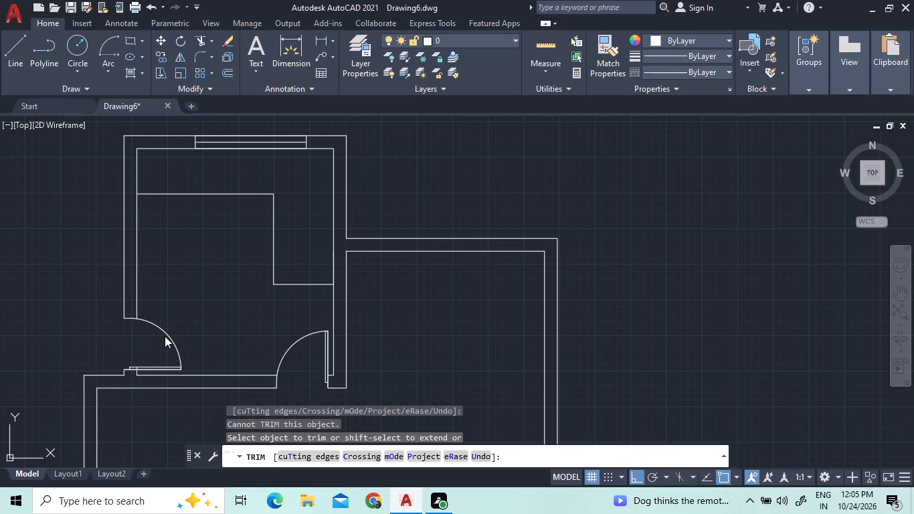
Load the HIDDEN linetype from acad.lin into the drawing.
{"action": "left_click", "coordinate": [165, 331]}
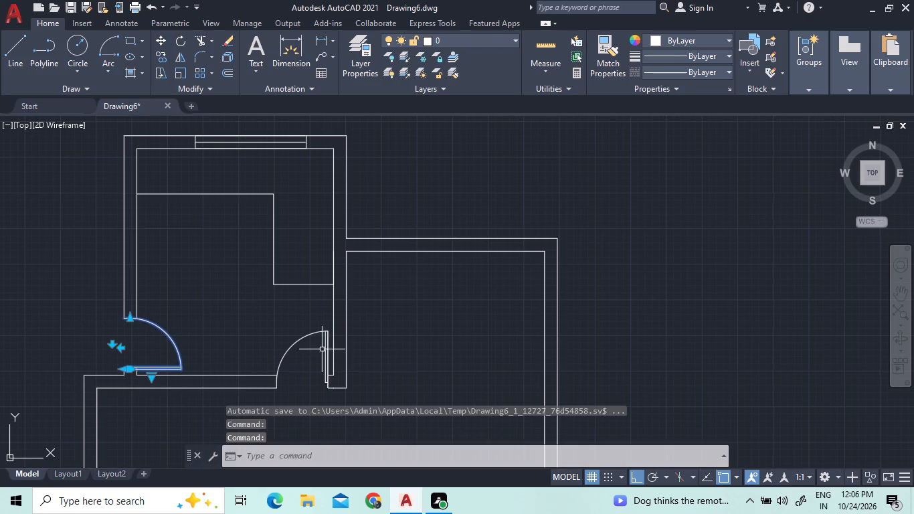
{"action": "left_click", "coordinate": [306, 334]}
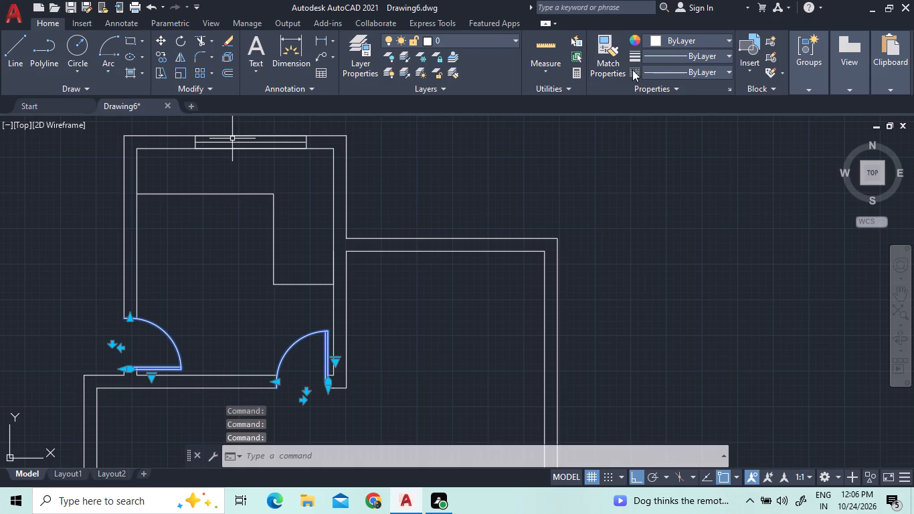
{"action": "left_click", "coordinate": [658, 74]}
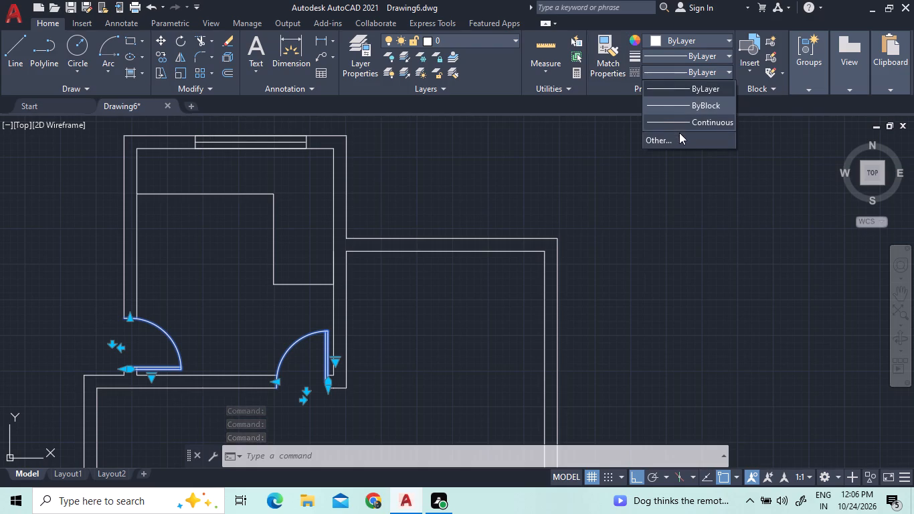
{"action": "left_click", "coordinate": [679, 133]}
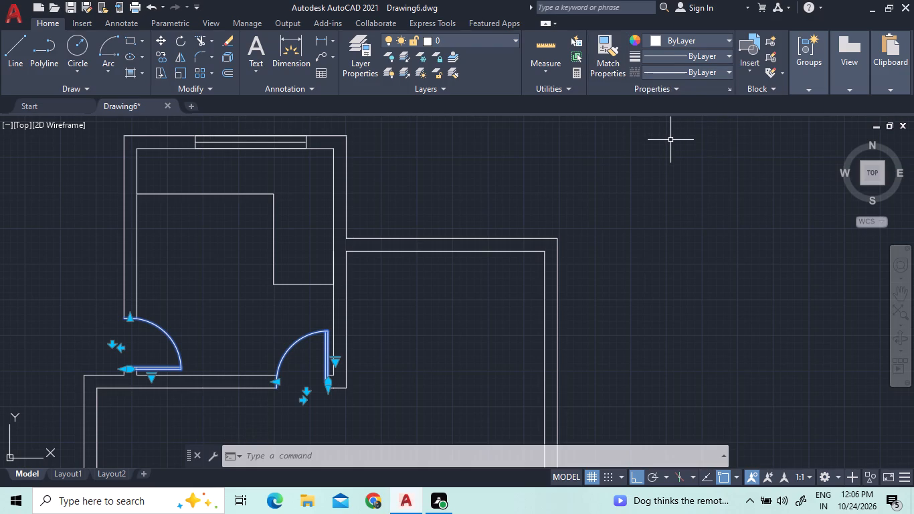
{"action": "left_click", "coordinate": [680, 68]}
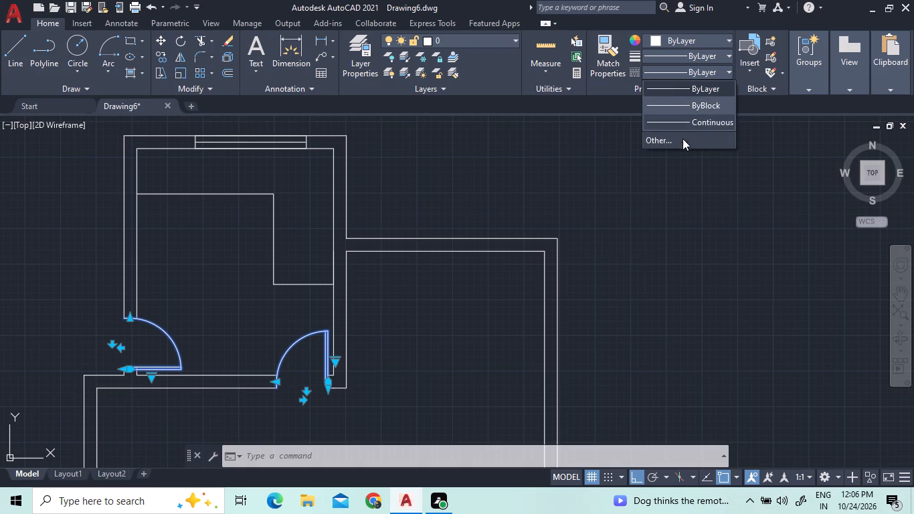
{"action": "left_click", "coordinate": [682, 143]}
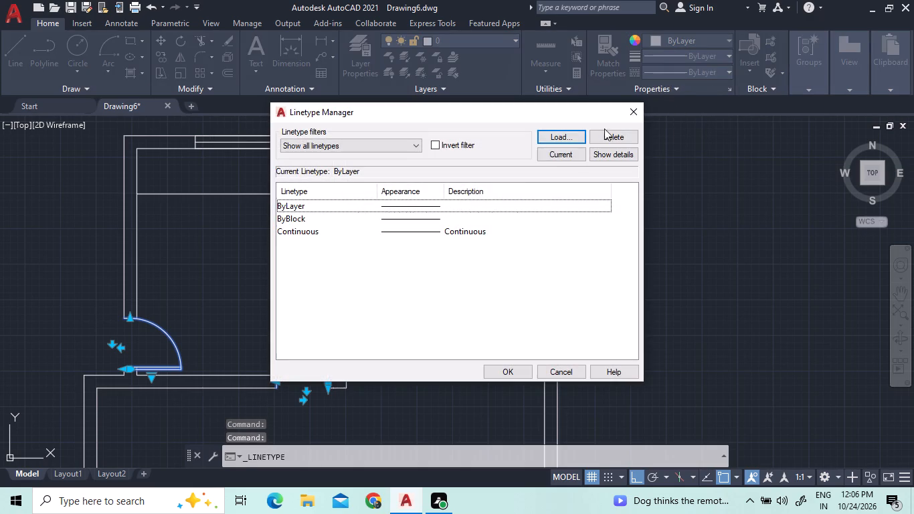
{"action": "left_click", "coordinate": [559, 132]}
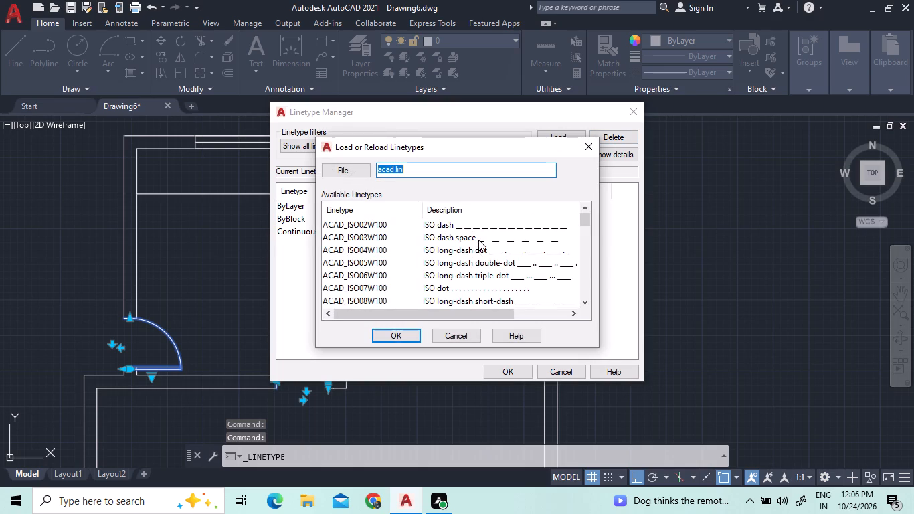
{"action": "scroll", "coordinate": [477, 239], "scroll_direction": "down", "scroll_amount": 15}
{"action": "scroll", "coordinate": [480, 238], "scroll_direction": "up", "scroll_amount": 1}
{"action": "left_click", "coordinate": [460, 240]}
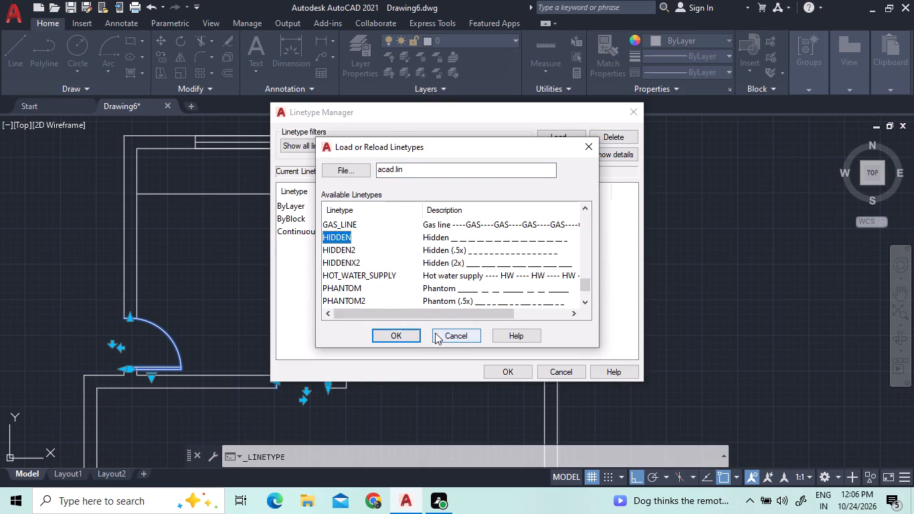
{"action": "left_click", "coordinate": [405, 329]}
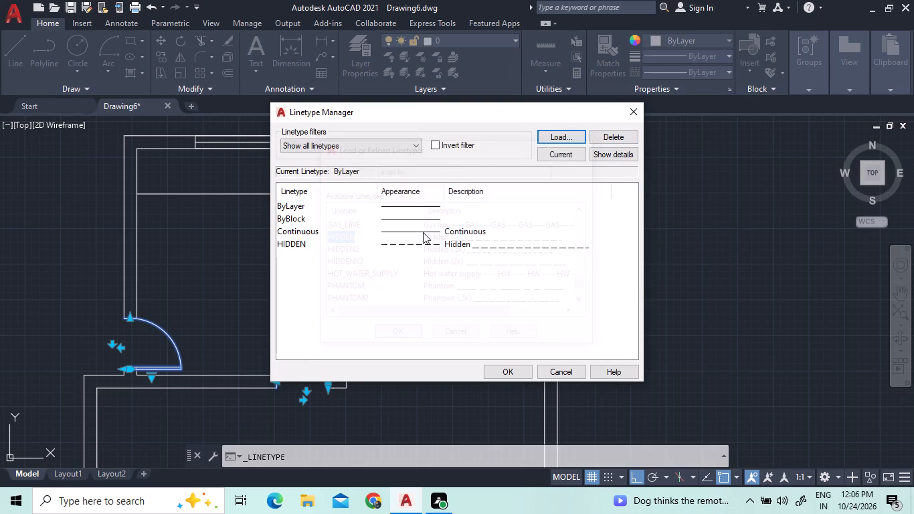
{"action": "left_click", "coordinate": [426, 243]}
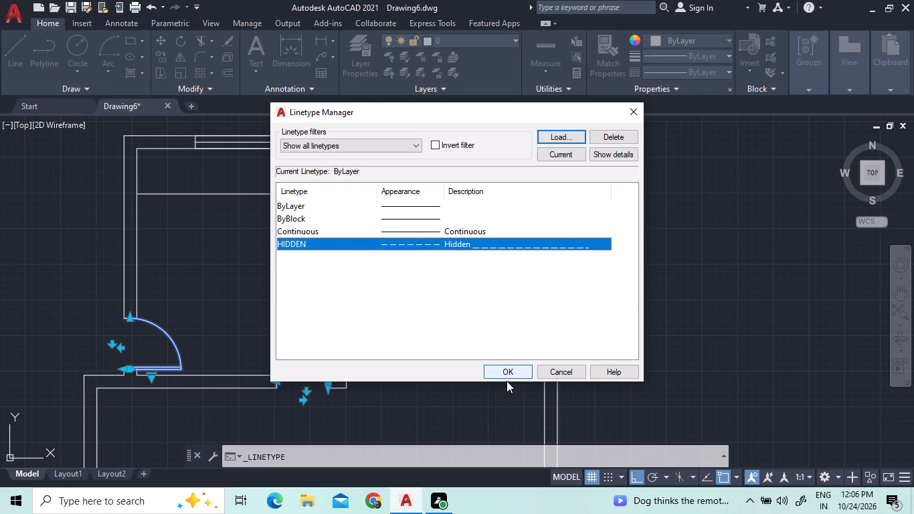
{"action": "left_click", "coordinate": [507, 377]}
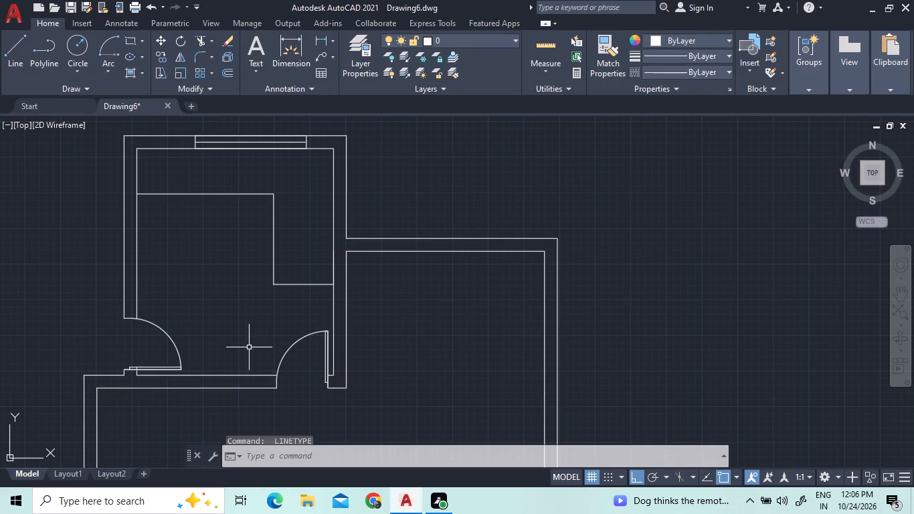
Assign the HIDDEN linetype to both door blocks of the upper room.
{"action": "scroll", "coordinate": [157, 334], "scroll_direction": "up", "scroll_amount": 8}
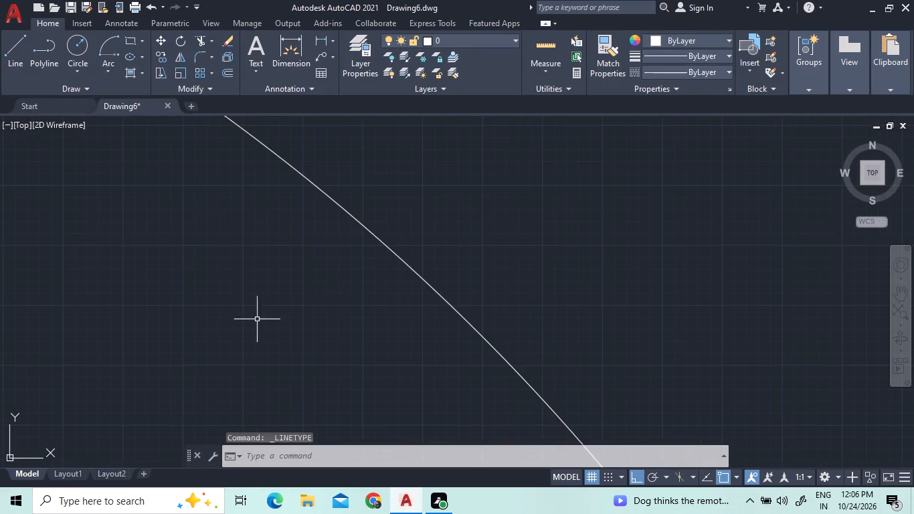
{"action": "scroll", "coordinate": [375, 266], "scroll_direction": "up", "scroll_amount": 3}
{"action": "scroll", "coordinate": [516, 260], "scroll_direction": "down", "scroll_amount": 10}
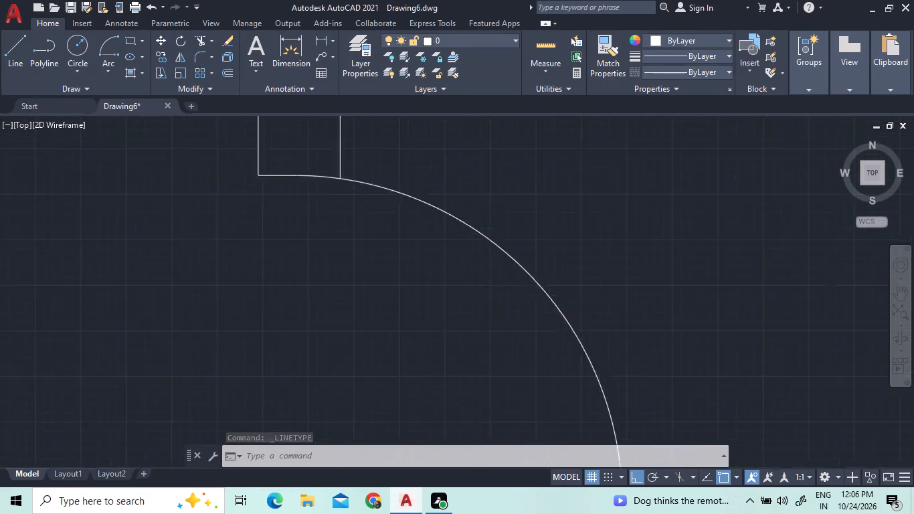
{"action": "left_click", "coordinate": [517, 262]}
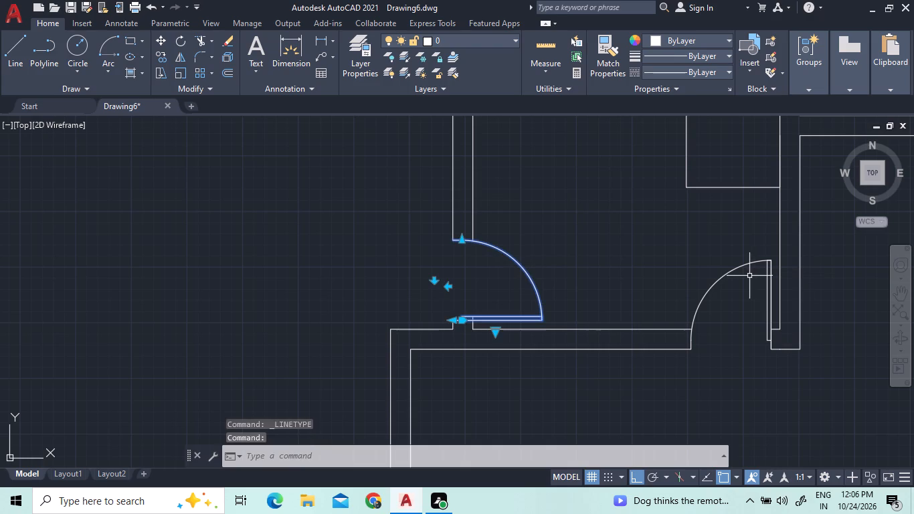
{"action": "left_click", "coordinate": [733, 270]}
{"action": "left_click", "coordinate": [693, 74]}
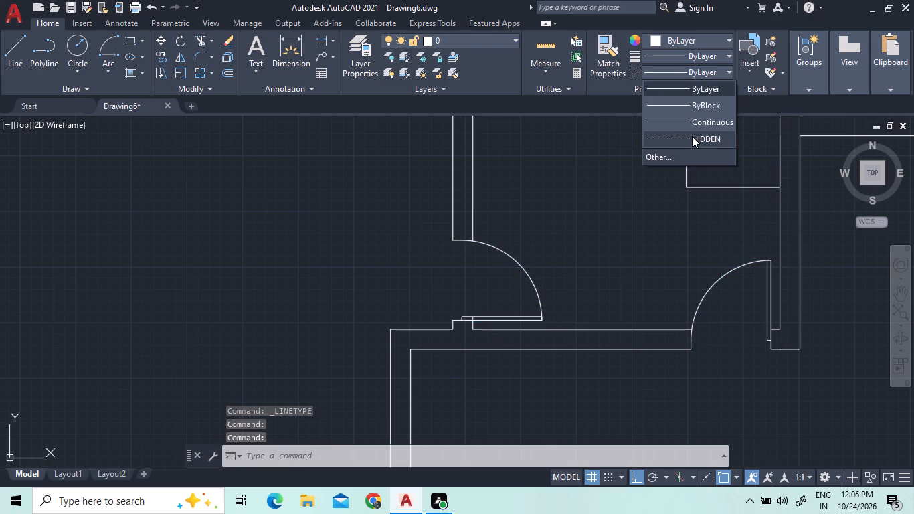
{"action": "left_click", "coordinate": [692, 136]}
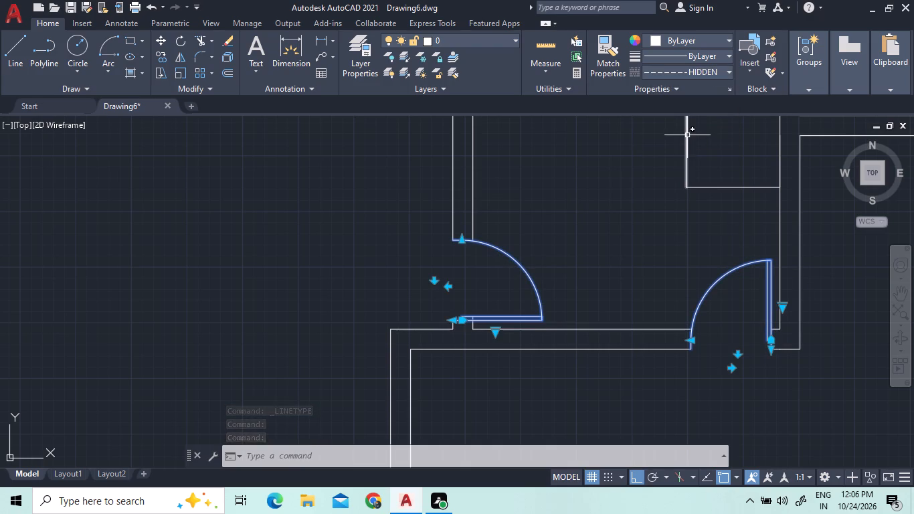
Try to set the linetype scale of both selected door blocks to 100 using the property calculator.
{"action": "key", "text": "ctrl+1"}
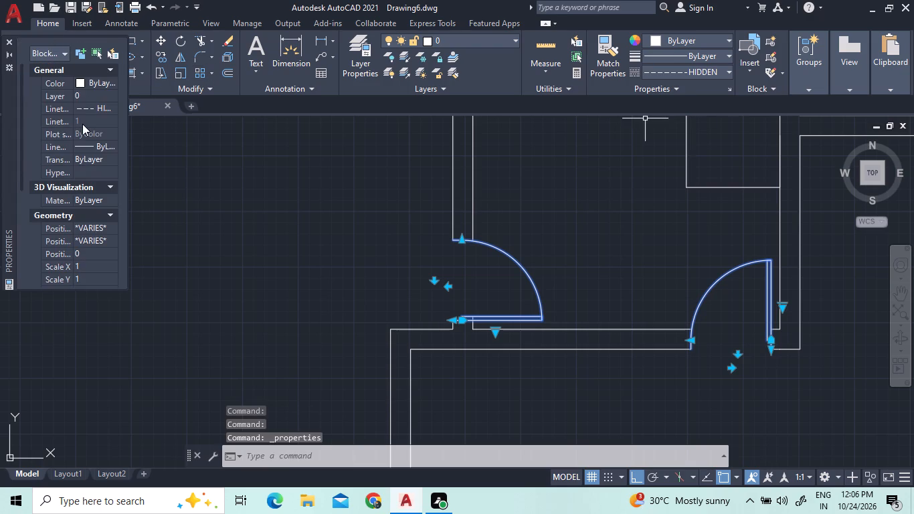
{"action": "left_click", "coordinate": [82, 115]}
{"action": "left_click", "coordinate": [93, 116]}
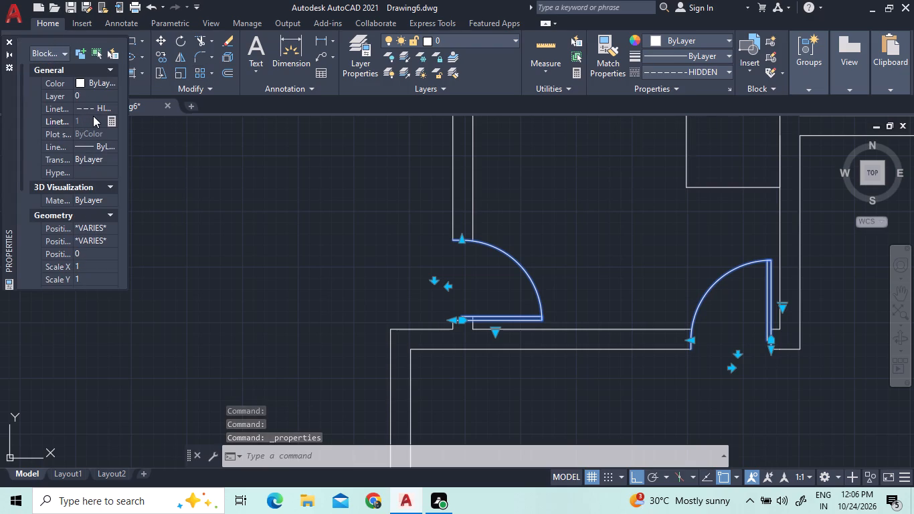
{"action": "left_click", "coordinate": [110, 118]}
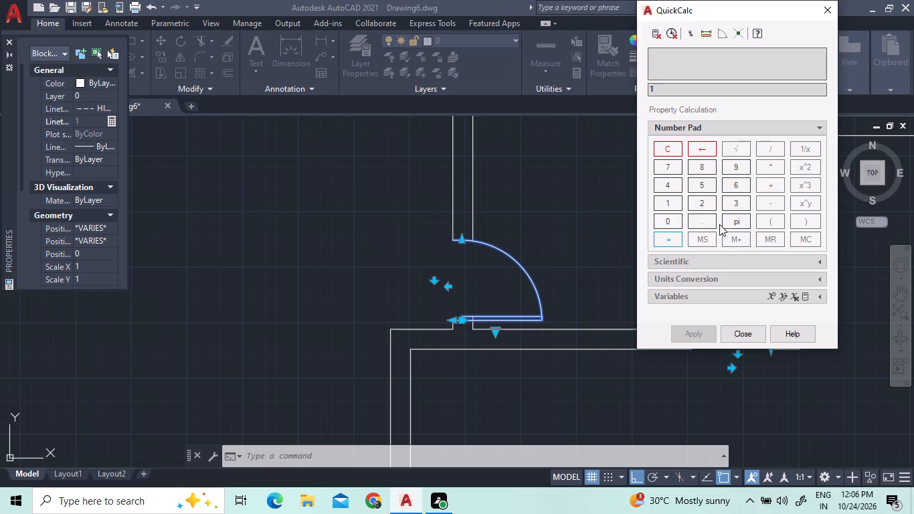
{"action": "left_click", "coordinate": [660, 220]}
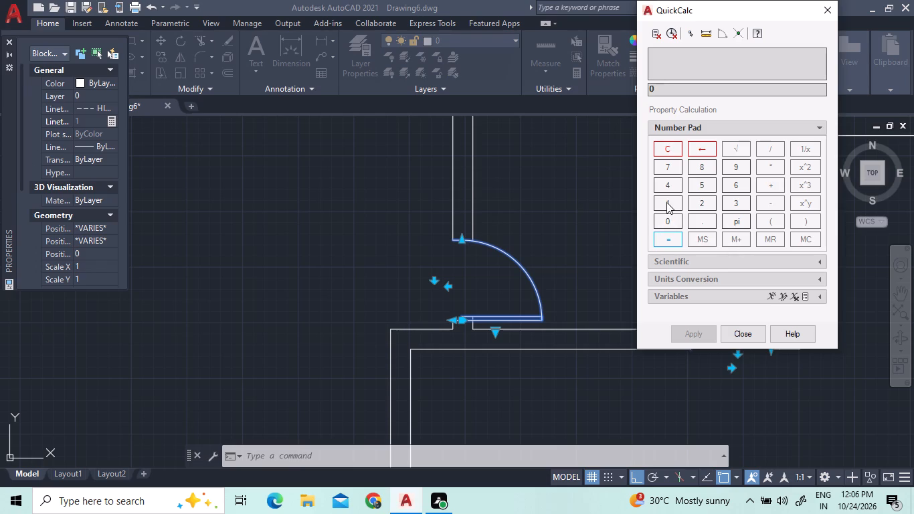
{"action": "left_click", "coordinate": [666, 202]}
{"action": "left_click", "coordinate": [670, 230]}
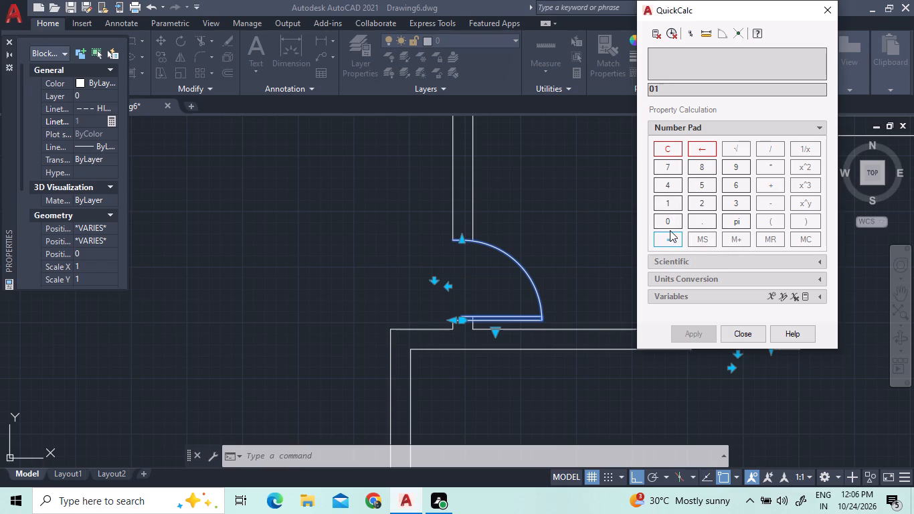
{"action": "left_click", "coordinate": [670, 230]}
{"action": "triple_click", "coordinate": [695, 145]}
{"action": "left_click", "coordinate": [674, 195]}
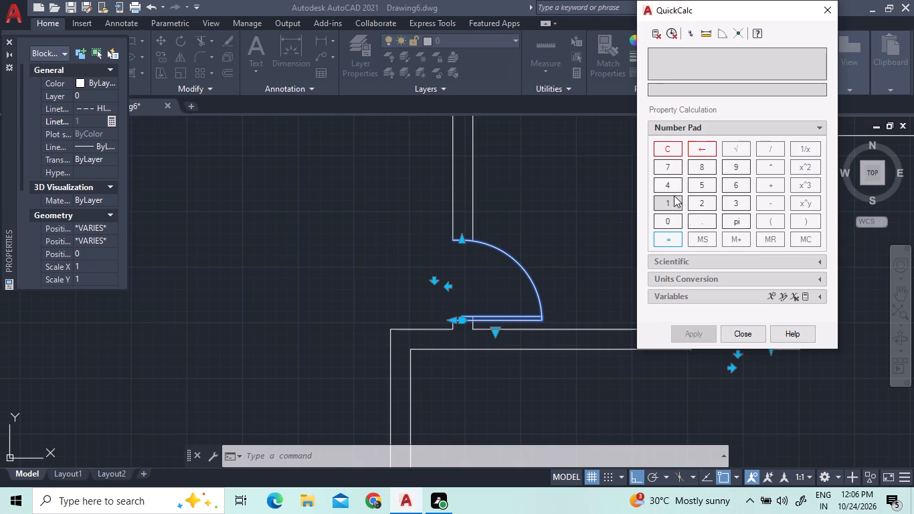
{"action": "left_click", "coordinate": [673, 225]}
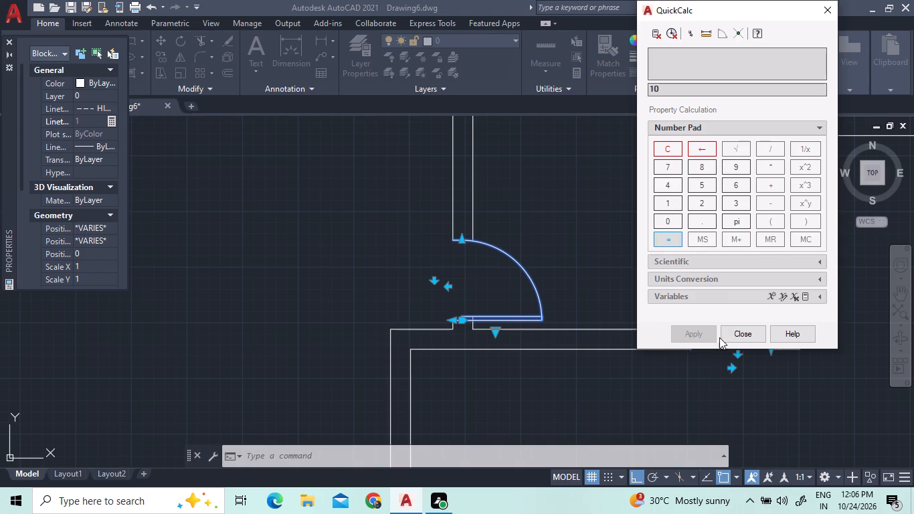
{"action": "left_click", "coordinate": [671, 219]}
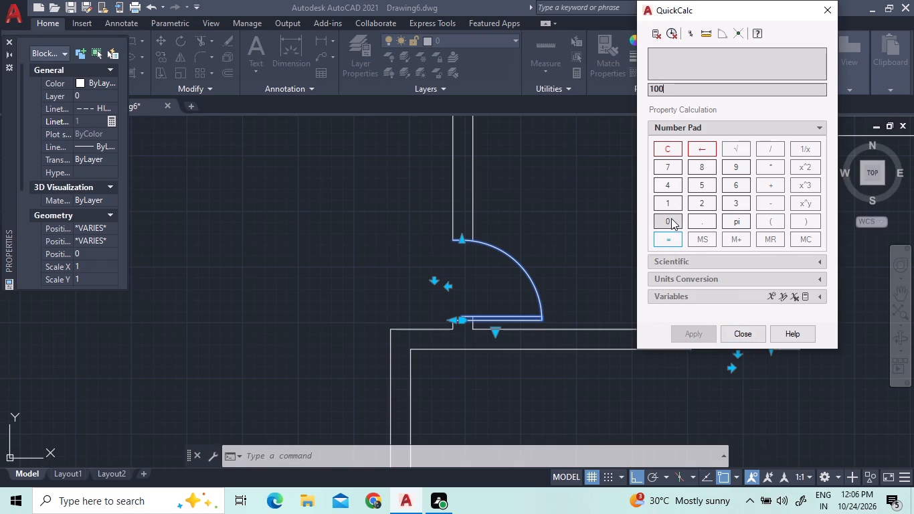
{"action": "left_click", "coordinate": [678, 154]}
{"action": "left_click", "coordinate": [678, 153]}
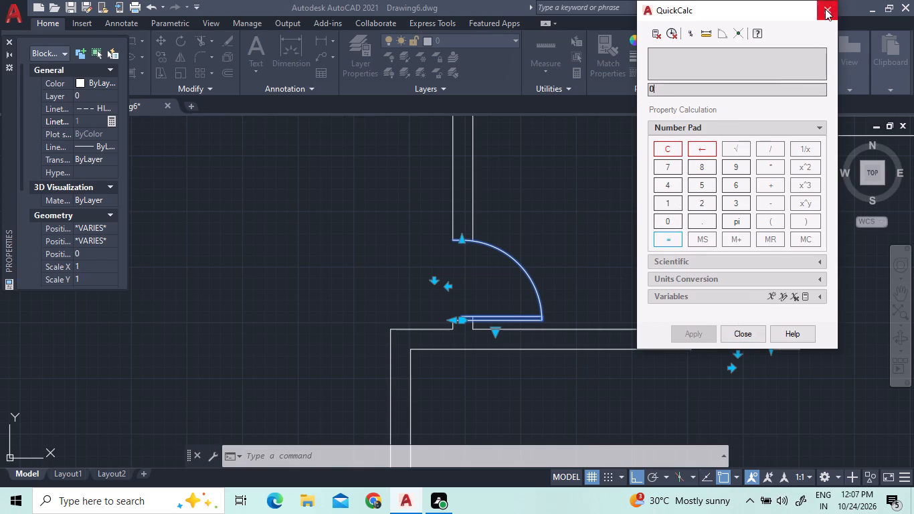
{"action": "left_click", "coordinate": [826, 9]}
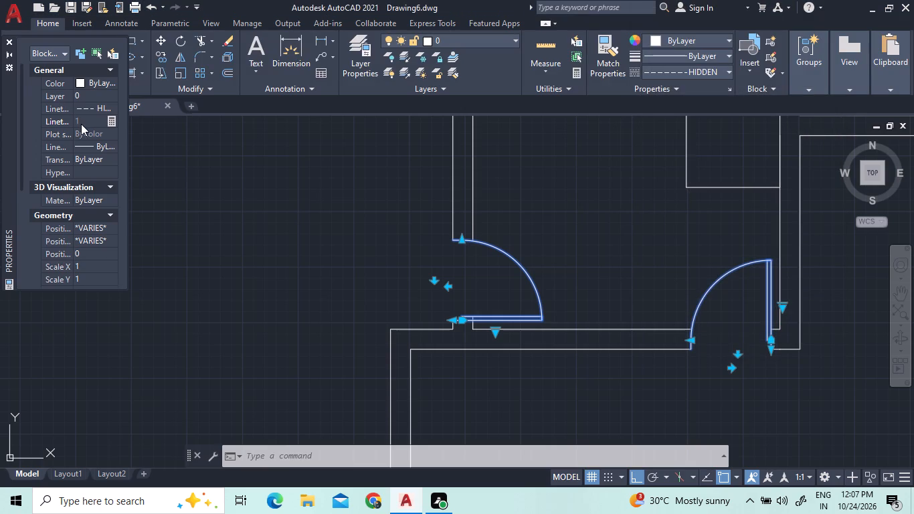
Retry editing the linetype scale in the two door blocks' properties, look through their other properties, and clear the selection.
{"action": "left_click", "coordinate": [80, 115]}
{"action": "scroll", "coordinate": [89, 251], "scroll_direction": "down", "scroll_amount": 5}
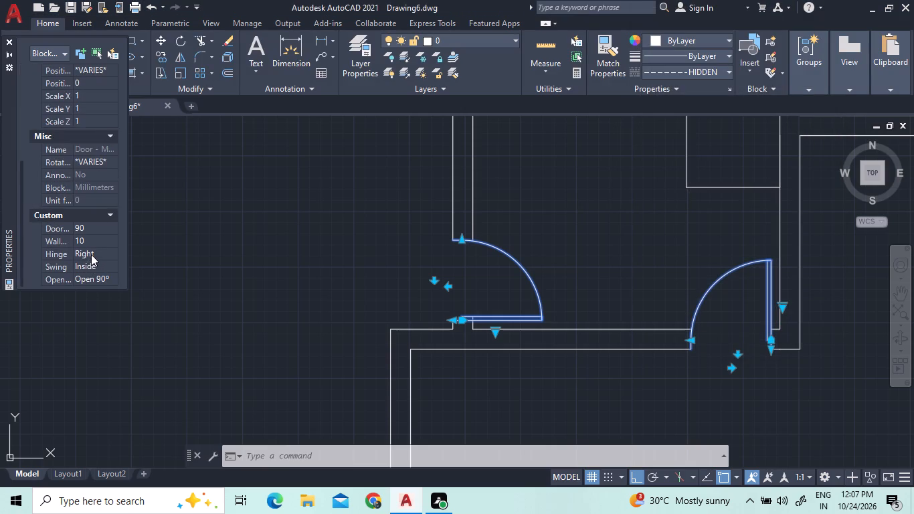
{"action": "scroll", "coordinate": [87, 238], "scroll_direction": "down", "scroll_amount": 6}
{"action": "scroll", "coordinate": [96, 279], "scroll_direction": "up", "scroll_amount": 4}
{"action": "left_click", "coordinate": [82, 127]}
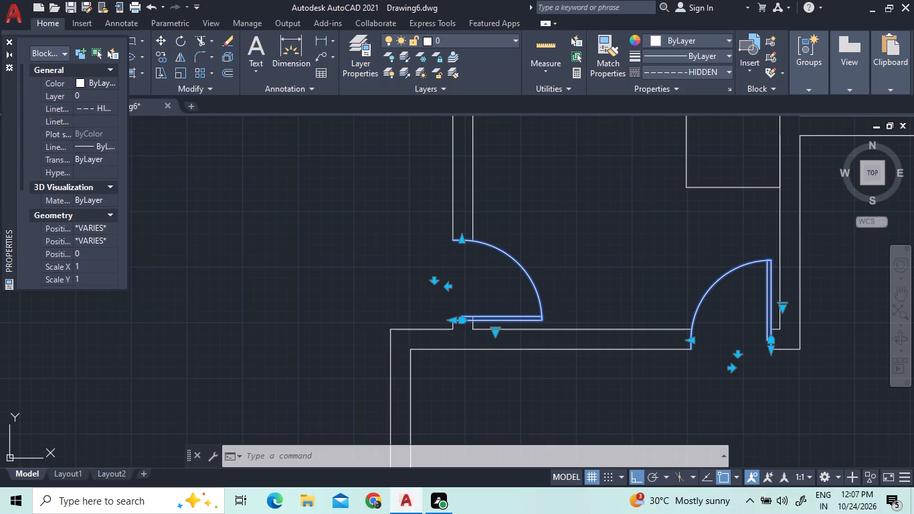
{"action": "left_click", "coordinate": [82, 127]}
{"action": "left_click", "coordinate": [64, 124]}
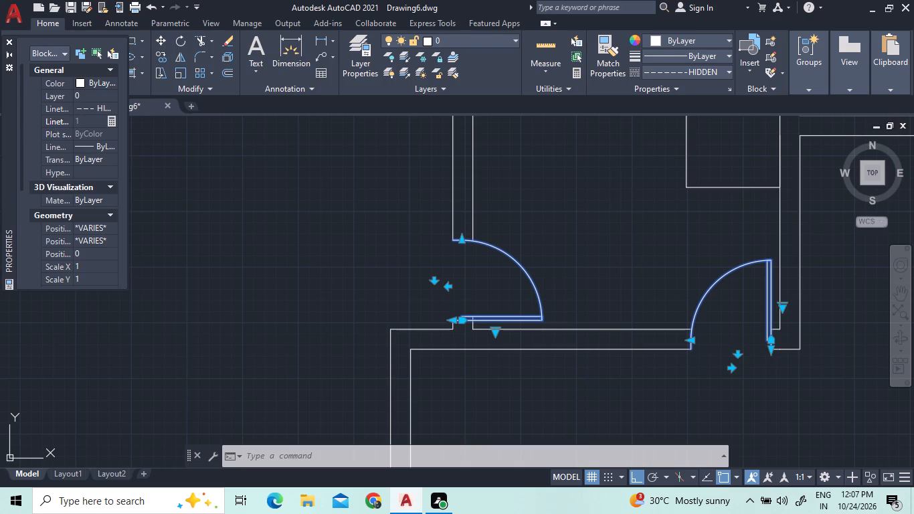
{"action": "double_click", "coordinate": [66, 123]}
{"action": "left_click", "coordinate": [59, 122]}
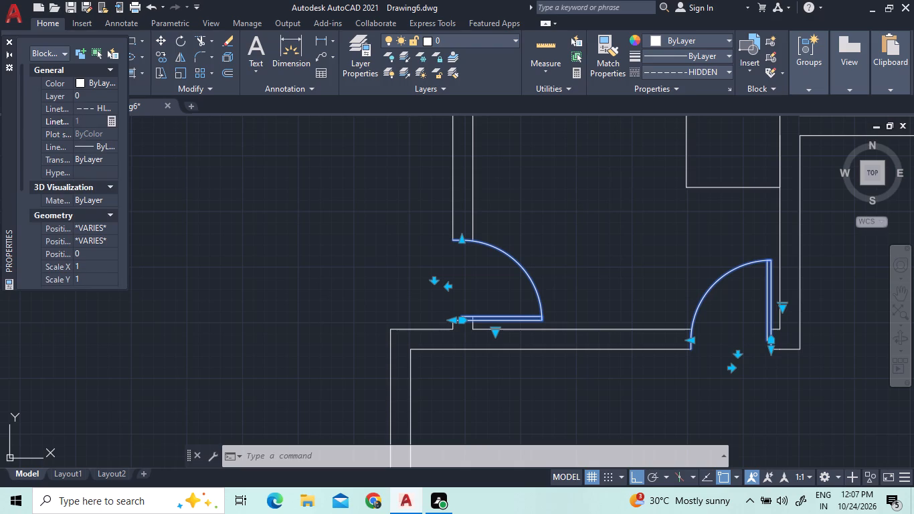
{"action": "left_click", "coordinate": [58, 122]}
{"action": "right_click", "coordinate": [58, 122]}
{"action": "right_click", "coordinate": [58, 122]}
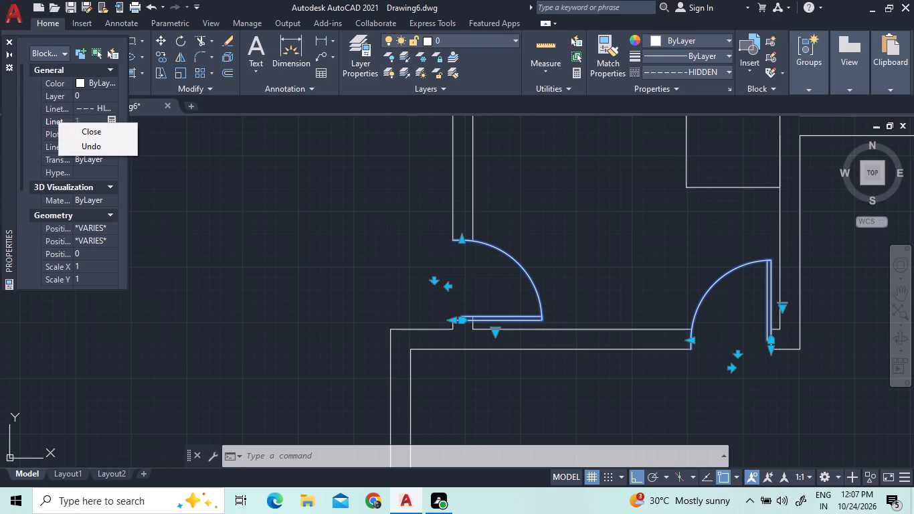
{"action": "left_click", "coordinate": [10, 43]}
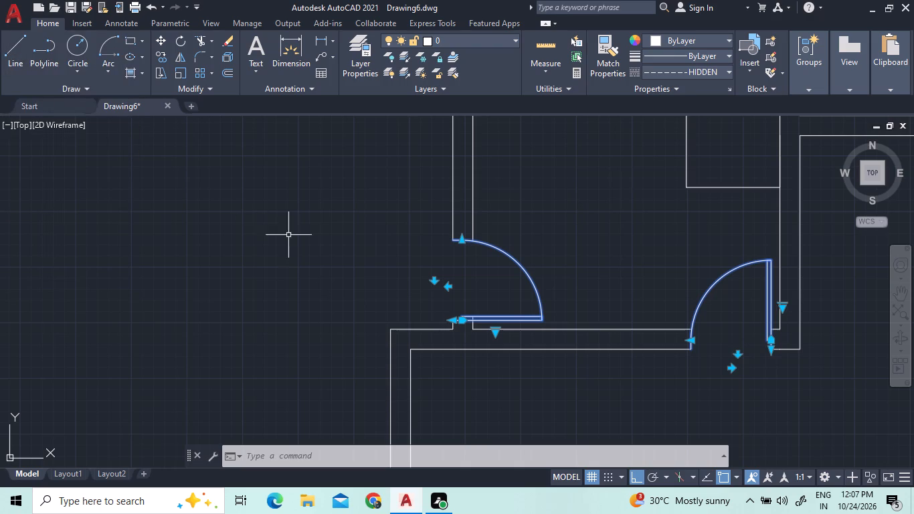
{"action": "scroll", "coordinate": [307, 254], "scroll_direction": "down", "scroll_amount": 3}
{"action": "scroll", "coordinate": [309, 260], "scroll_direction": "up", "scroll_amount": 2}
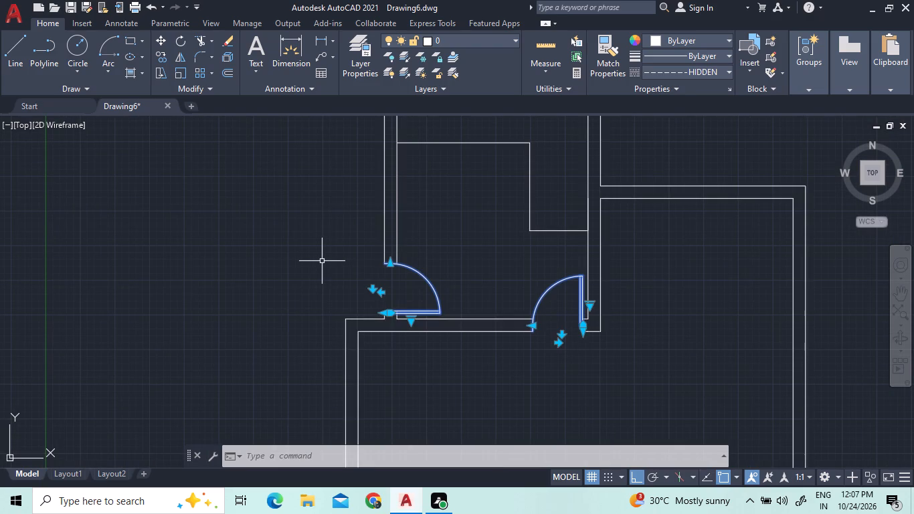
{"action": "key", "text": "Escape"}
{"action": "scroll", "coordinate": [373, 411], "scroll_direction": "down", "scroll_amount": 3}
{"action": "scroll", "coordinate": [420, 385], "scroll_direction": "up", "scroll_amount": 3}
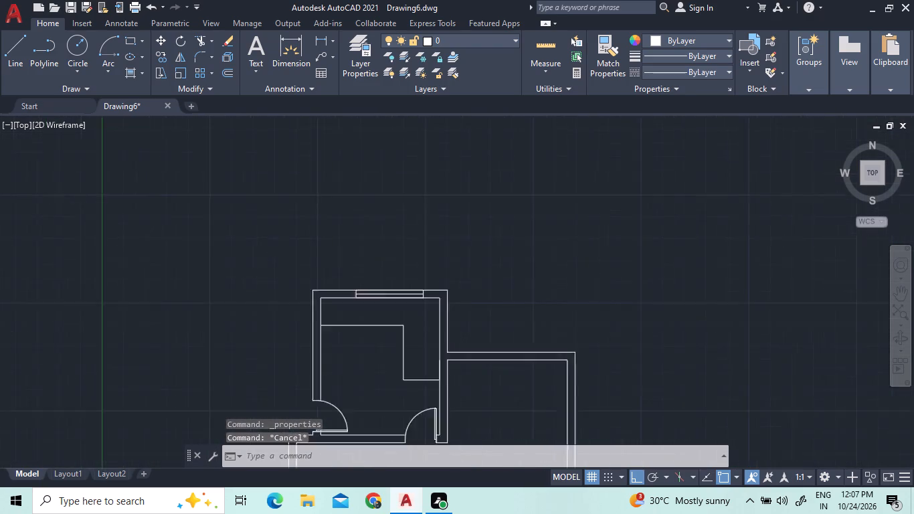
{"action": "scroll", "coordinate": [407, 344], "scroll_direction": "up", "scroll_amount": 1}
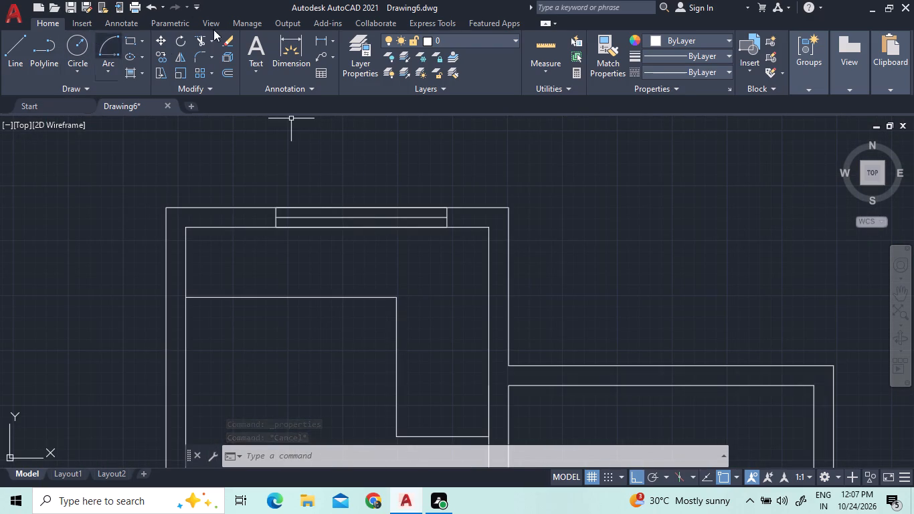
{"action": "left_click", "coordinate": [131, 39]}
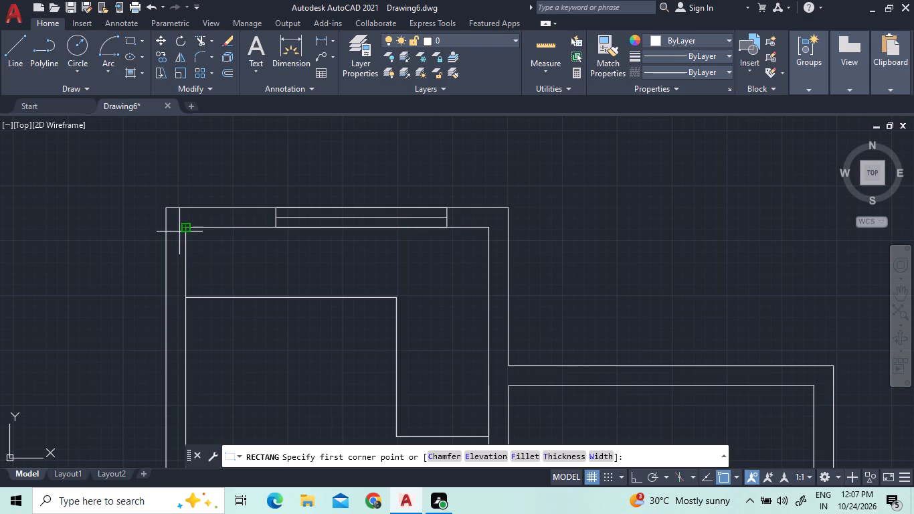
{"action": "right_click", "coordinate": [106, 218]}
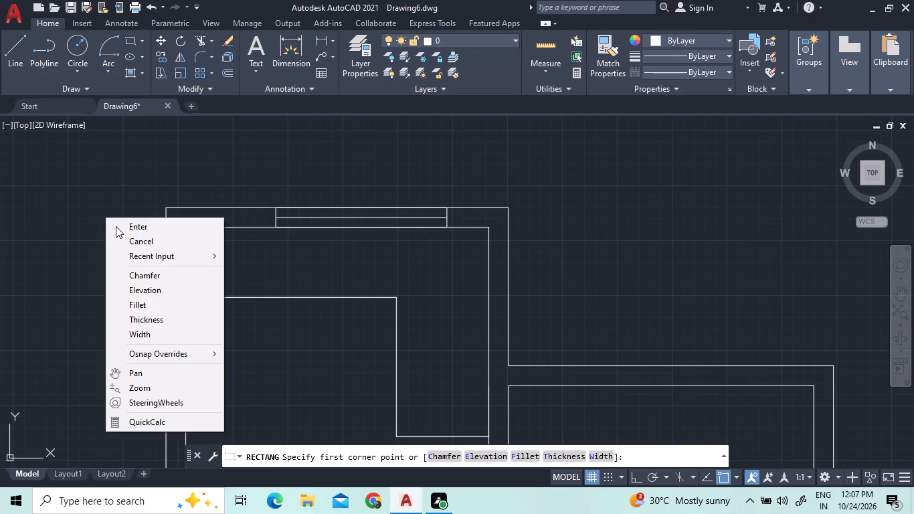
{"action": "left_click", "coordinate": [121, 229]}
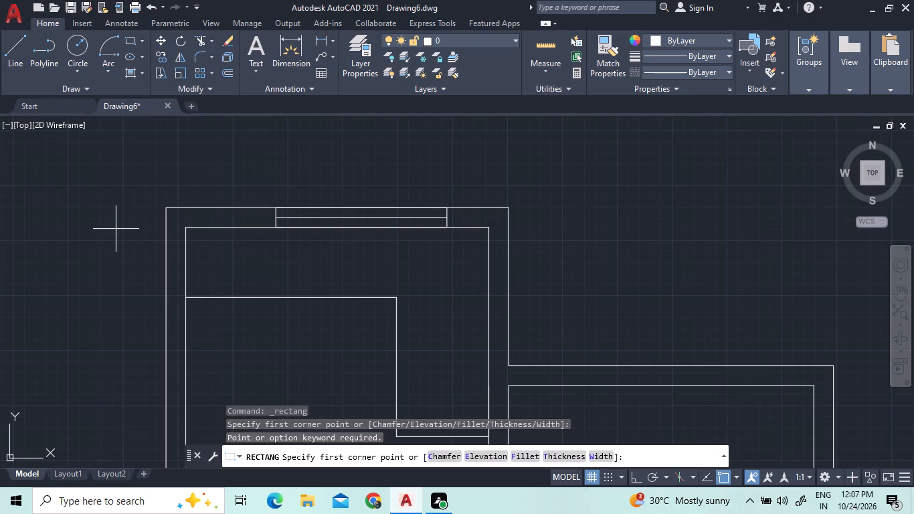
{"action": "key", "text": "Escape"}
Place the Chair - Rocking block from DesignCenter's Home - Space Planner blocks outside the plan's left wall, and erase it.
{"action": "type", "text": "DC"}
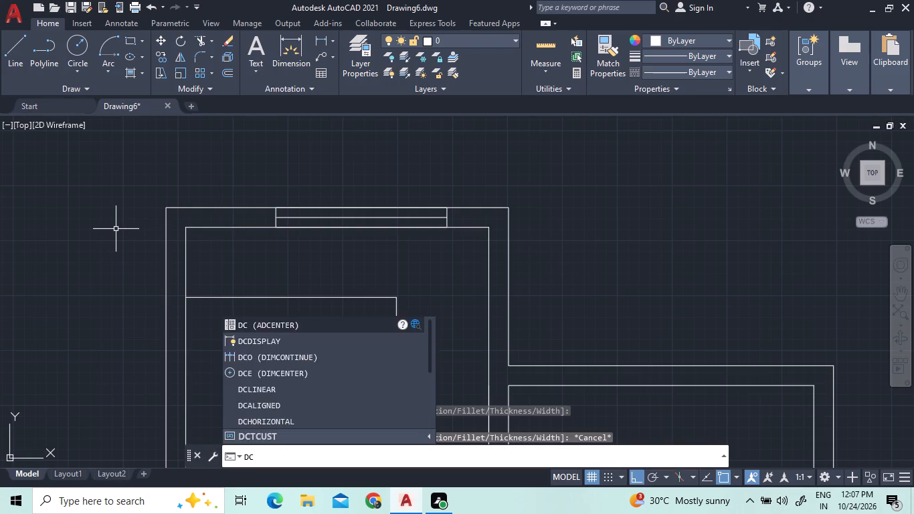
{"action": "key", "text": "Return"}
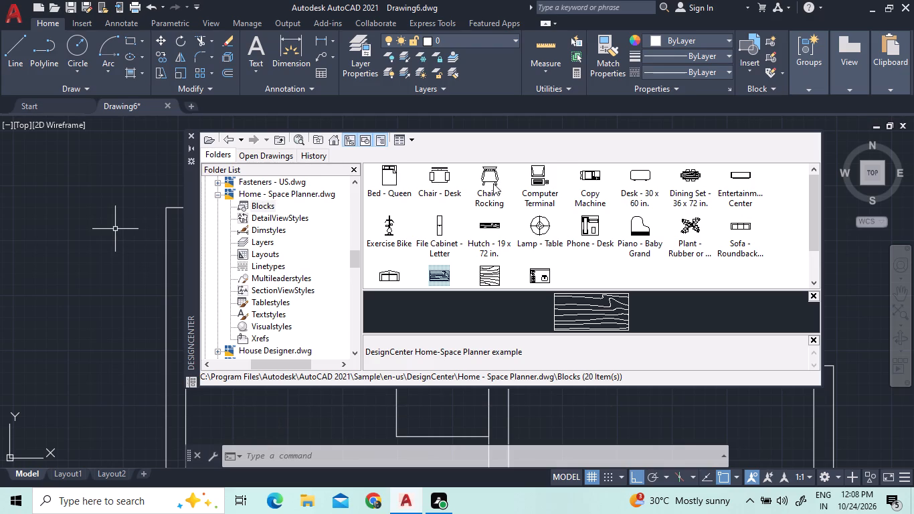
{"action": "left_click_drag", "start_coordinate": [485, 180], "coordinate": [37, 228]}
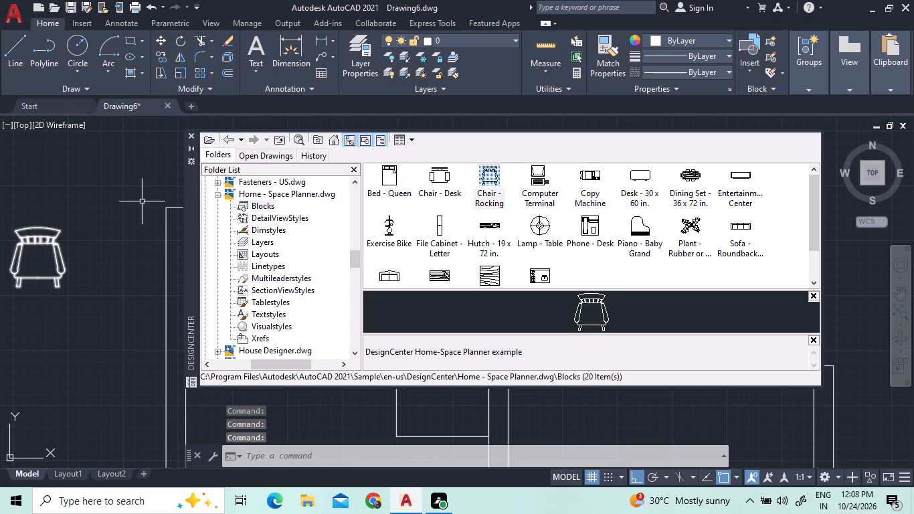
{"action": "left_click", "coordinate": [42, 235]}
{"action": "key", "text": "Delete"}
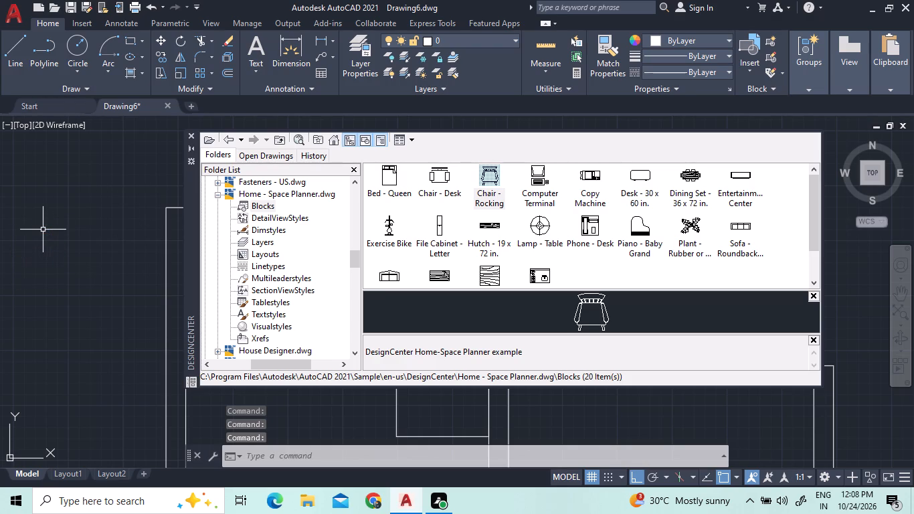
Browse DesignCenter's Home - Space Planner and House Designer drawings for suitable blocks.
{"action": "scroll", "coordinate": [636, 252], "scroll_direction": "down", "scroll_amount": 2}
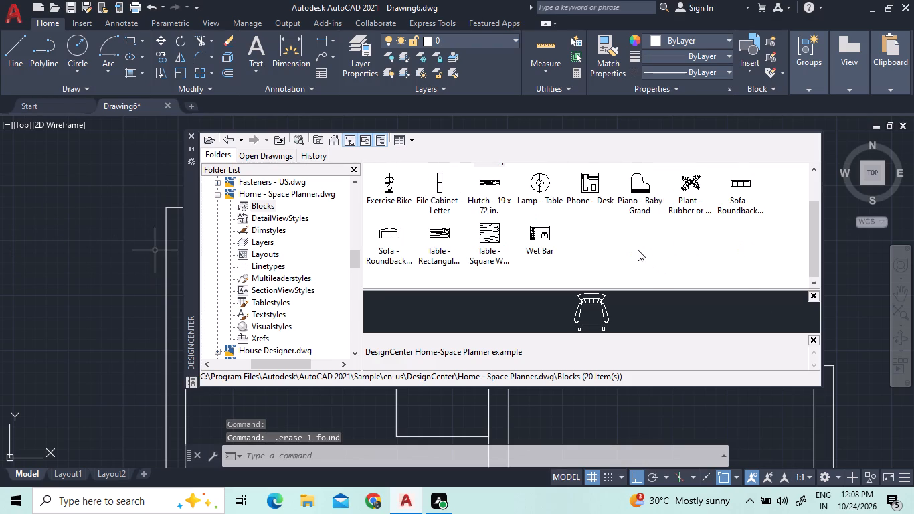
{"action": "scroll", "coordinate": [548, 274], "scroll_direction": "up", "scroll_amount": 3}
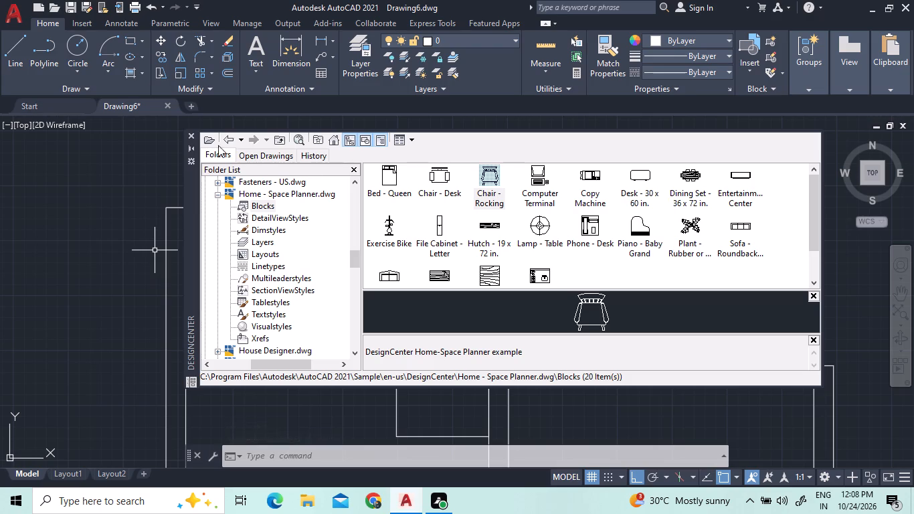
{"action": "left_click", "coordinate": [213, 196]}
{"action": "left_click", "coordinate": [218, 193]}
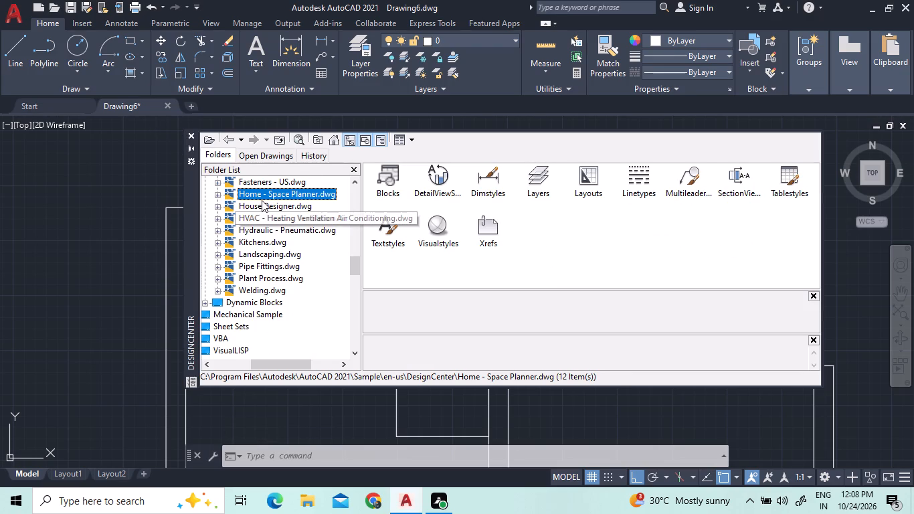
{"action": "double_click", "coordinate": [260, 204]}
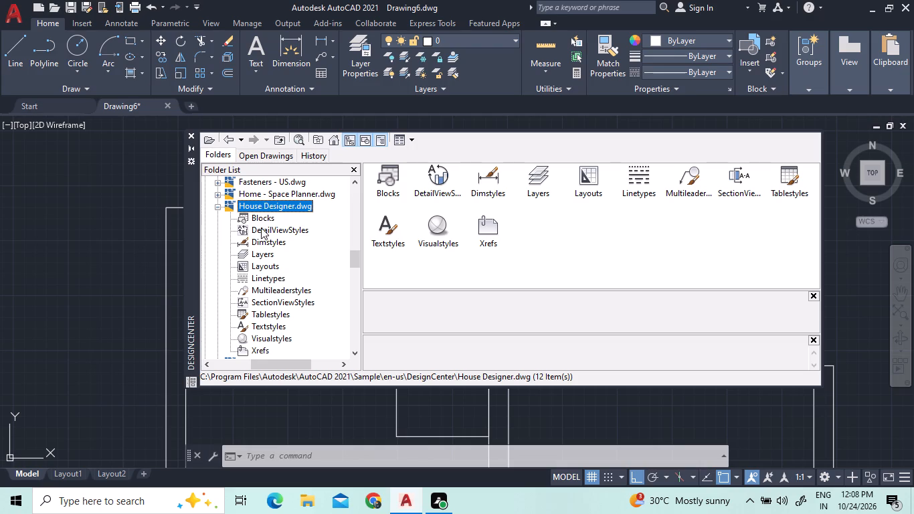
{"action": "double_click", "coordinate": [263, 213]}
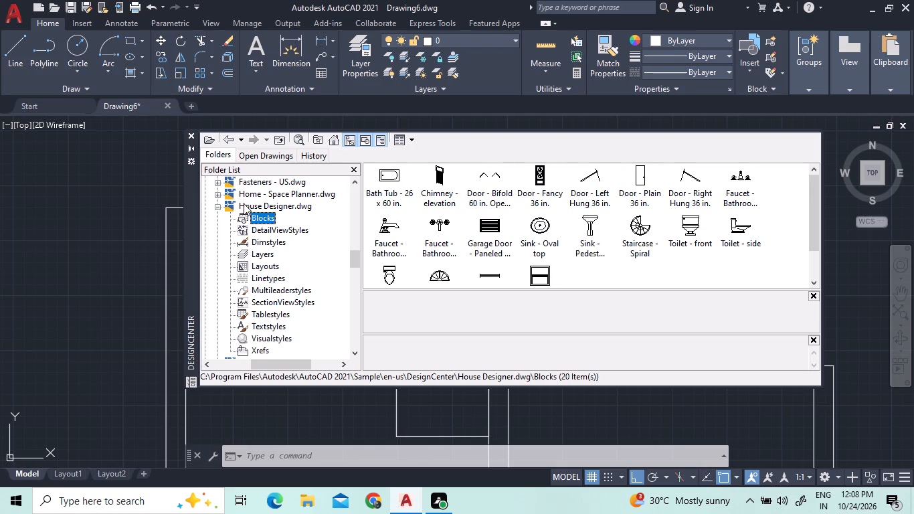
{"action": "left_click", "coordinate": [215, 205]}
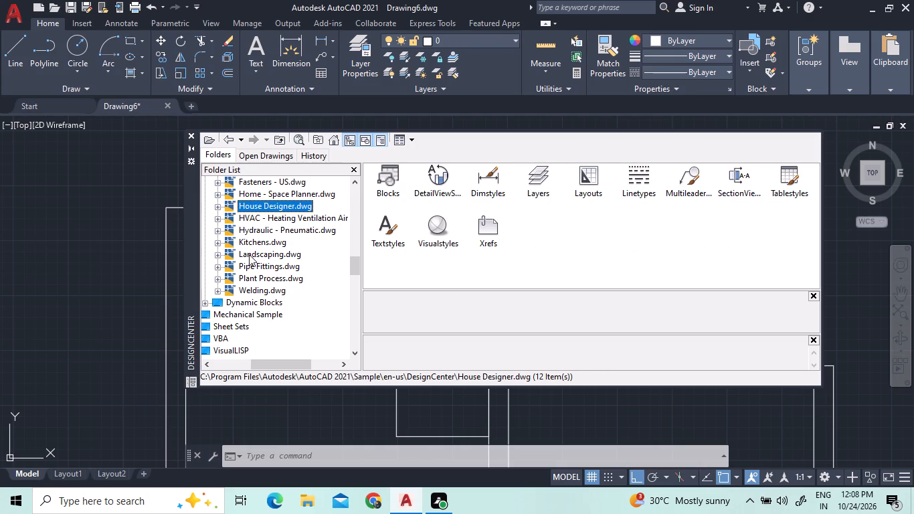
Insert the Range-Oven - 30 in top, Sink-single - 30 in top and Microwave blocks from DesignCenter's Kitchens drawing outside the plan's left wall.
{"action": "double_click", "coordinate": [250, 241]}
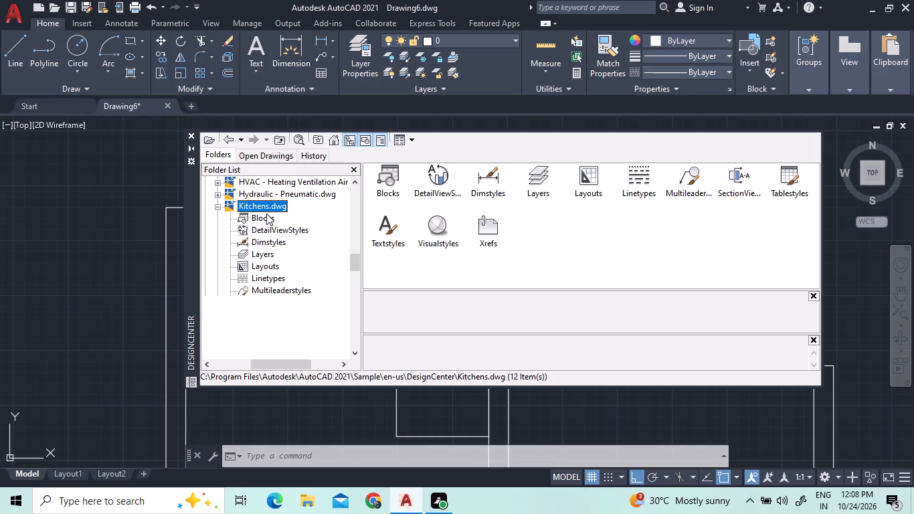
{"action": "left_click", "coordinate": [266, 213]}
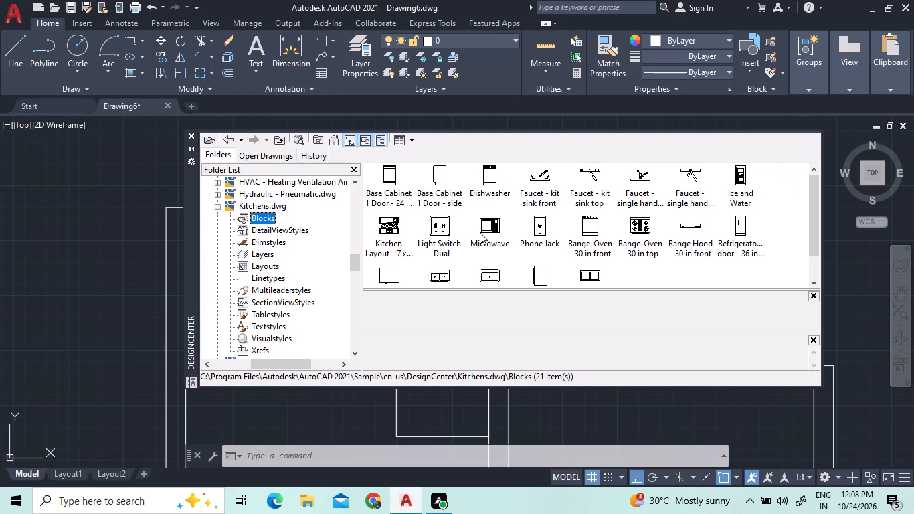
{"action": "left_click_drag", "start_coordinate": [634, 222], "coordinate": [52, 244]}
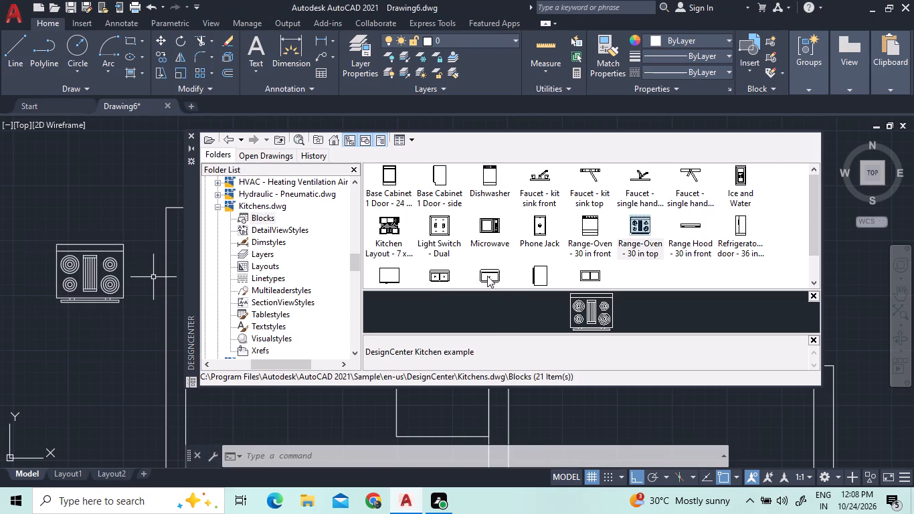
{"action": "left_click_drag", "start_coordinate": [488, 271], "coordinate": [128, 181]}
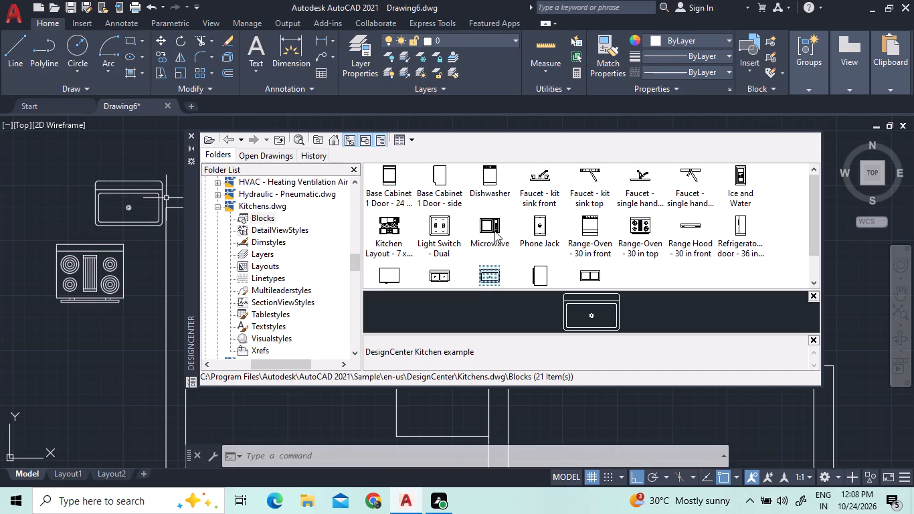
{"action": "left_click_drag", "start_coordinate": [492, 231], "coordinate": [264, 342]}
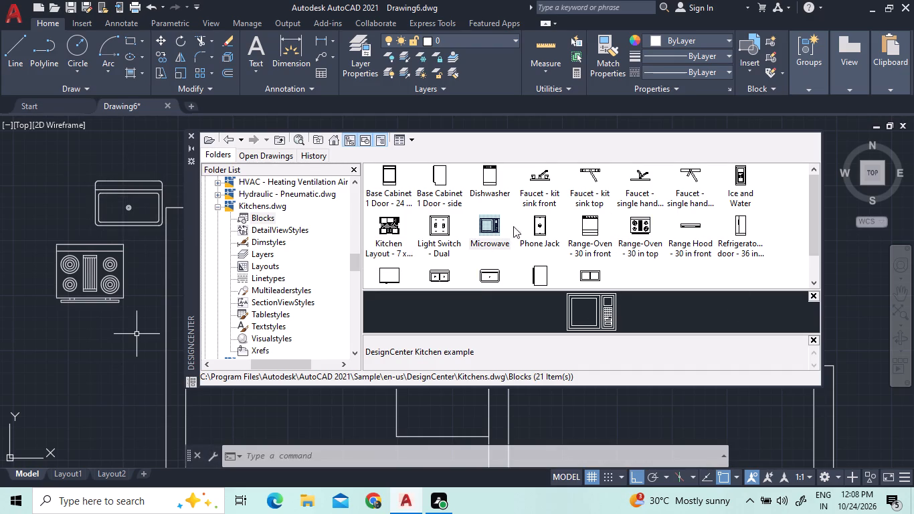
{"action": "left_click_drag", "start_coordinate": [492, 224], "coordinate": [29, 367]}
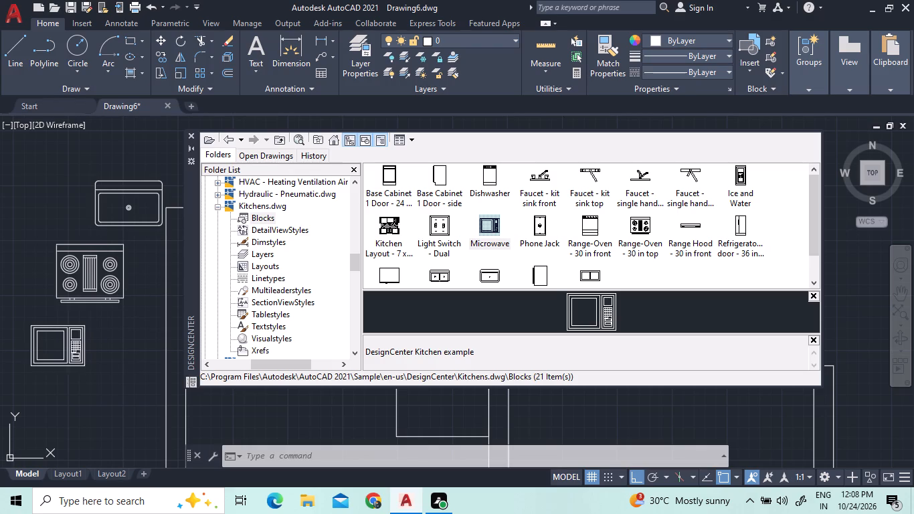
{"action": "left_click_drag", "start_coordinate": [29, 367], "coordinate": [29, 368]}
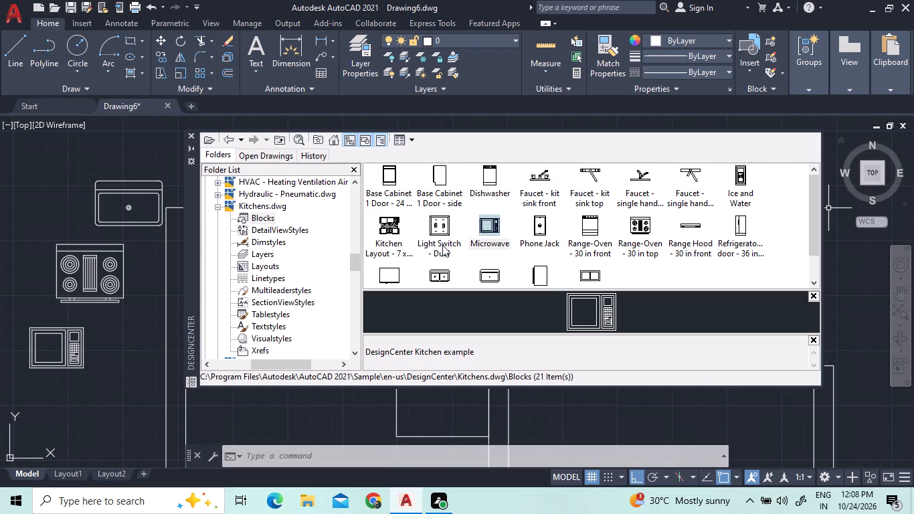
{"action": "scroll", "coordinate": [442, 245], "scroll_direction": "down", "scroll_amount": 1}
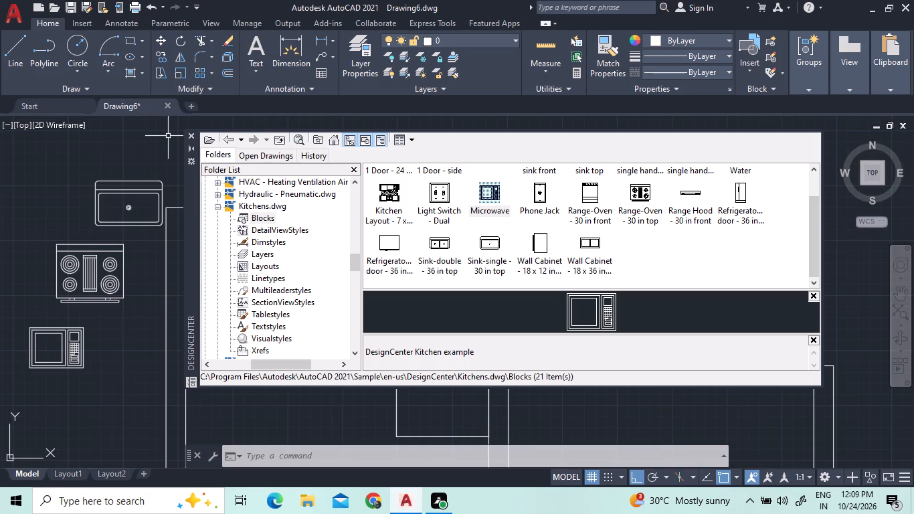
{"action": "left_click", "coordinate": [192, 133]}
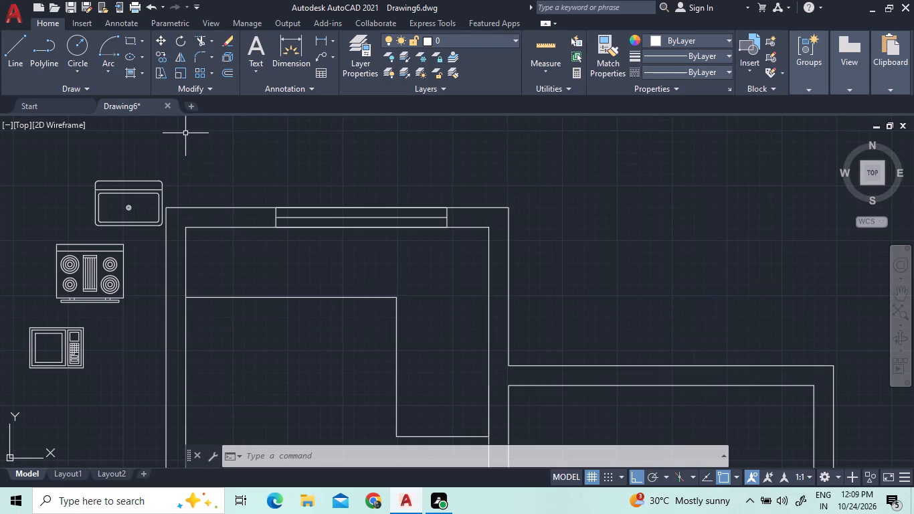
Move the range-oven block onto the upper room's L-shaped counter, into the inner upper-left wall corner, with Ortho off.
{"action": "left_click", "coordinate": [92, 277]}
{"action": "right_click", "coordinate": [92, 277]}
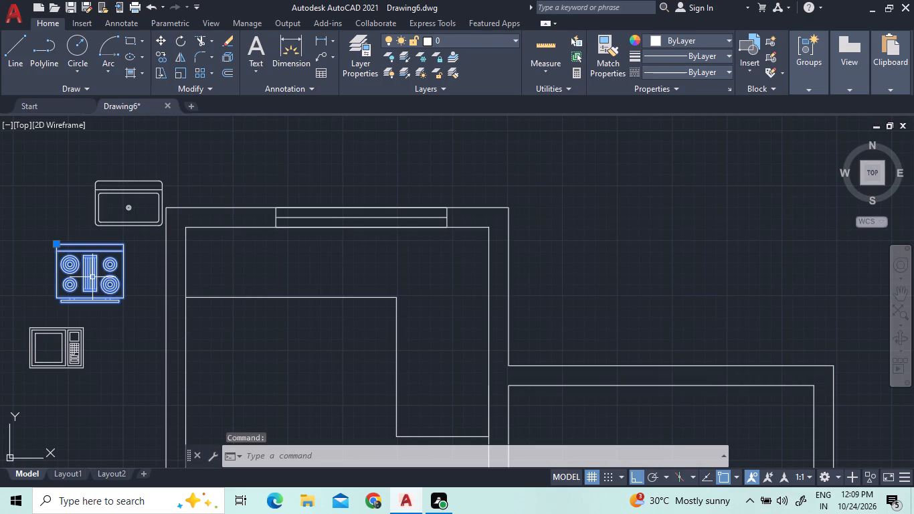
{"action": "left_click", "coordinate": [116, 256]}
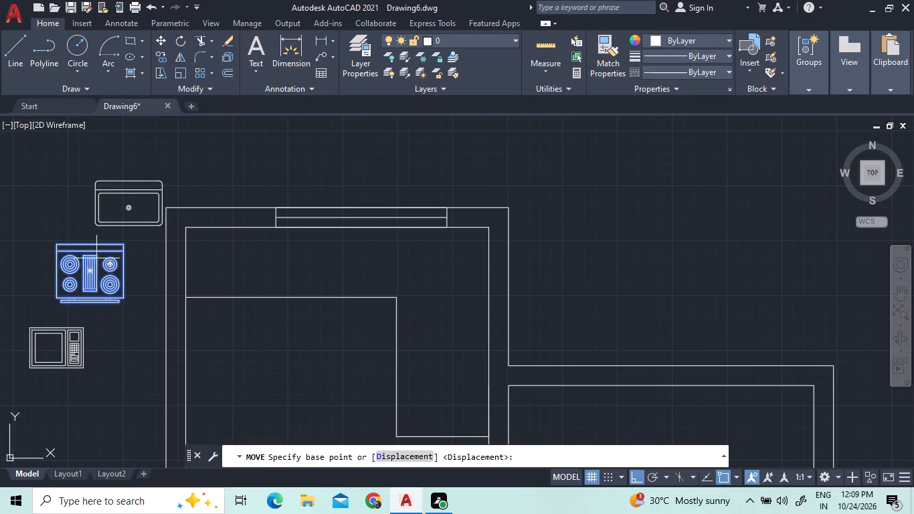
{"action": "left_click", "coordinate": [90, 273]}
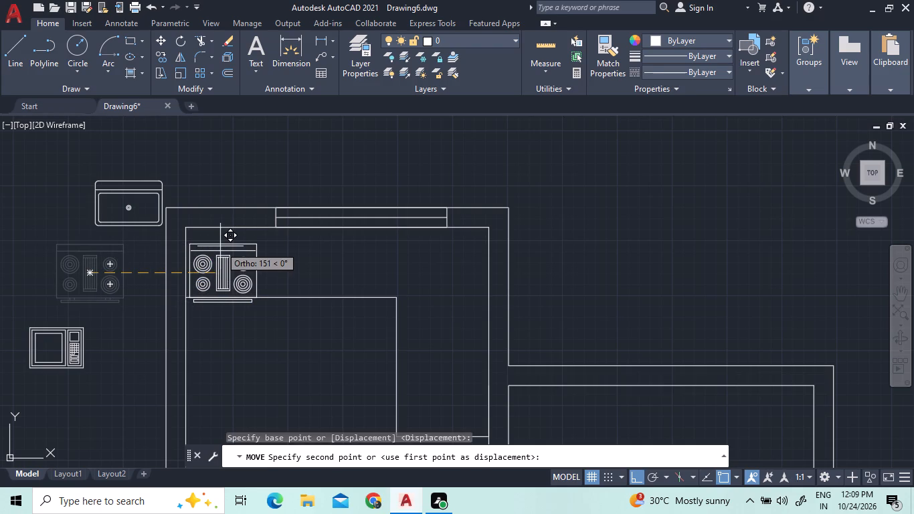
{"action": "key", "text": "F8"}
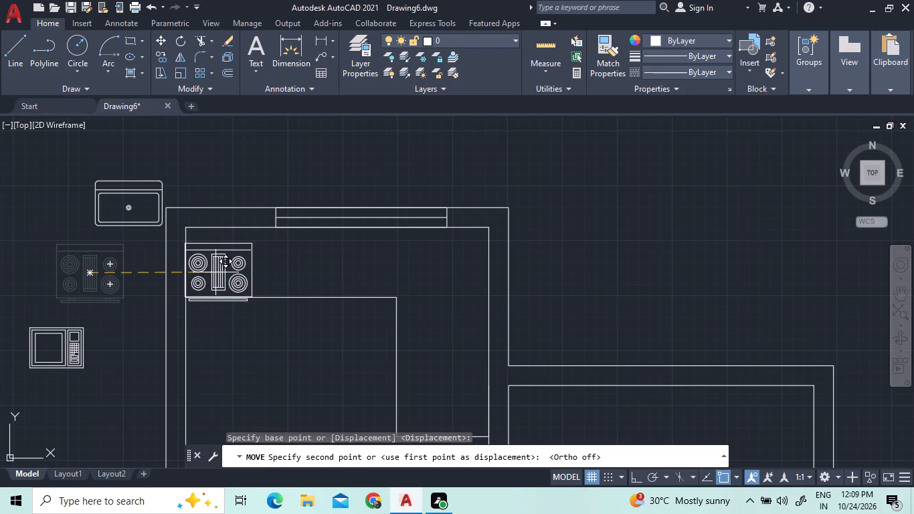
{"action": "scroll", "coordinate": [242, 272], "scroll_direction": "up", "scroll_amount": 2}
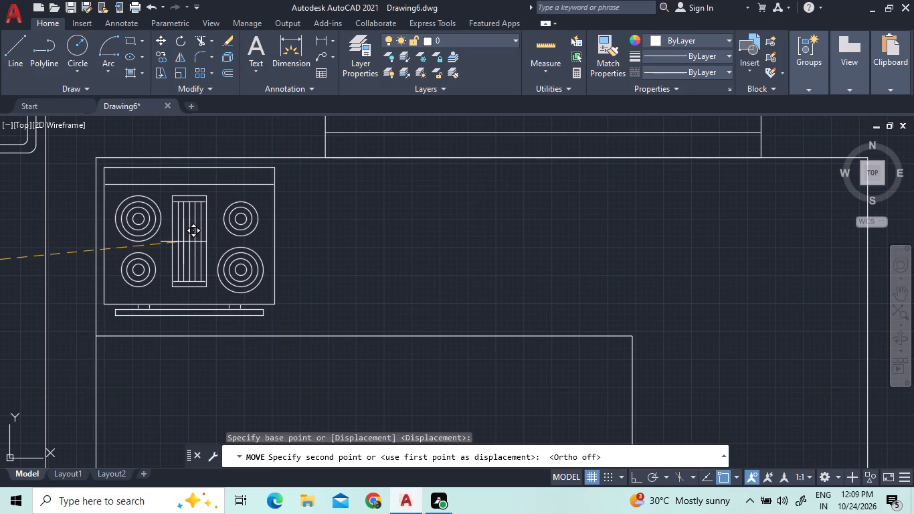
{"action": "left_click", "coordinate": [184, 242]}
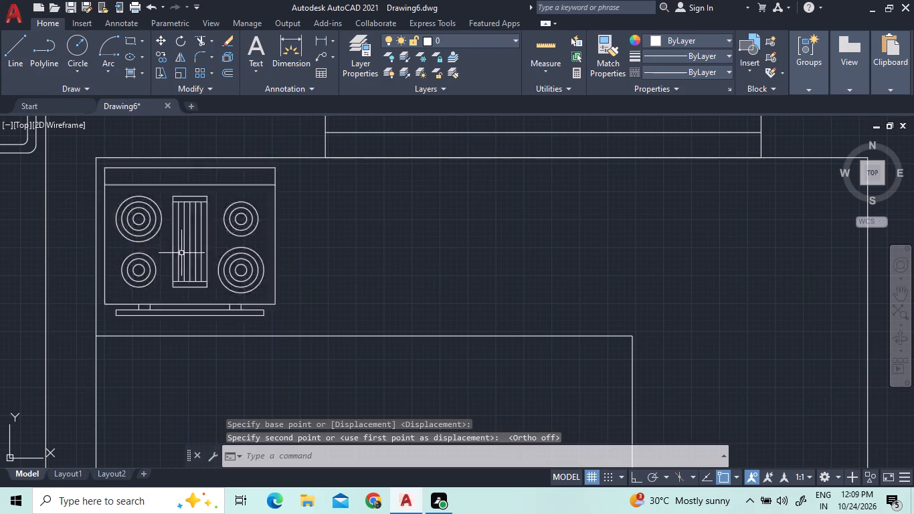
Move the single sink block onto the counter below the window, to the right of the range-oven.
{"action": "scroll", "coordinate": [193, 280], "scroll_direction": "down", "scroll_amount": 1}
{"action": "scroll", "coordinate": [144, 323], "scroll_direction": "down", "scroll_amount": 2}
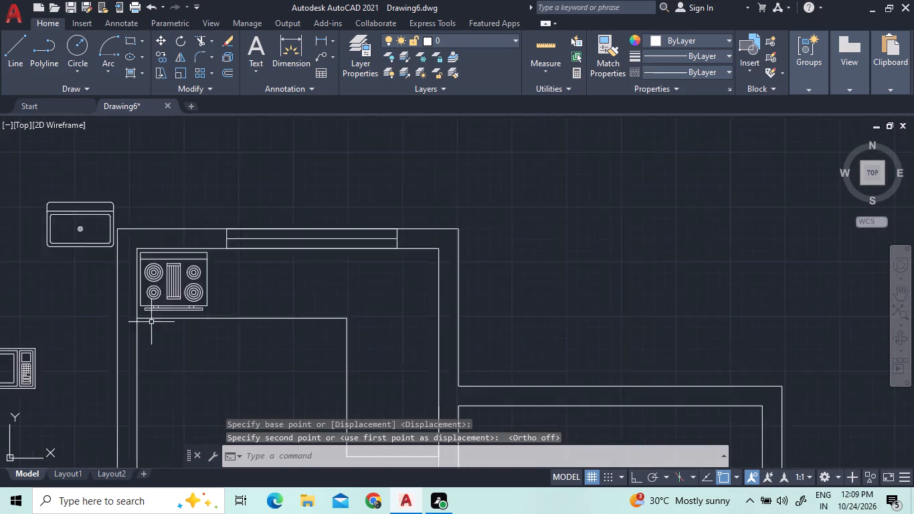
{"action": "left_click", "coordinate": [106, 272]}
{"action": "right_click", "coordinate": [106, 272]}
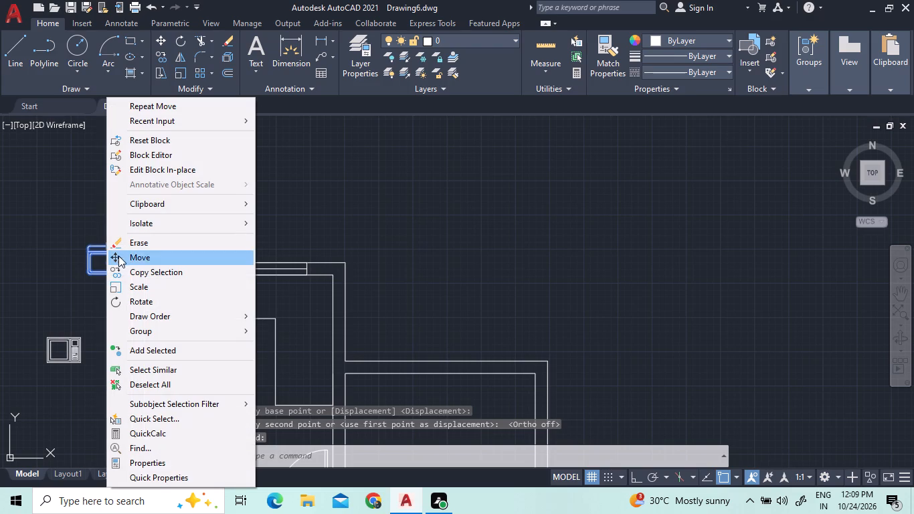
{"action": "left_click", "coordinate": [124, 260]}
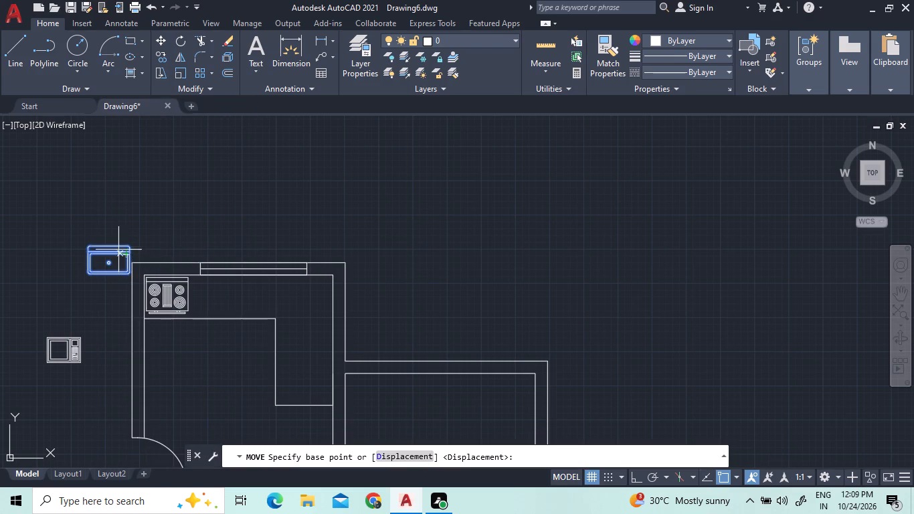
{"action": "scroll", "coordinate": [113, 255], "scroll_direction": "up", "scroll_amount": 3}
{"action": "left_click", "coordinate": [94, 286]}
{"action": "scroll", "coordinate": [224, 273], "scroll_direction": "down", "scroll_amount": 3}
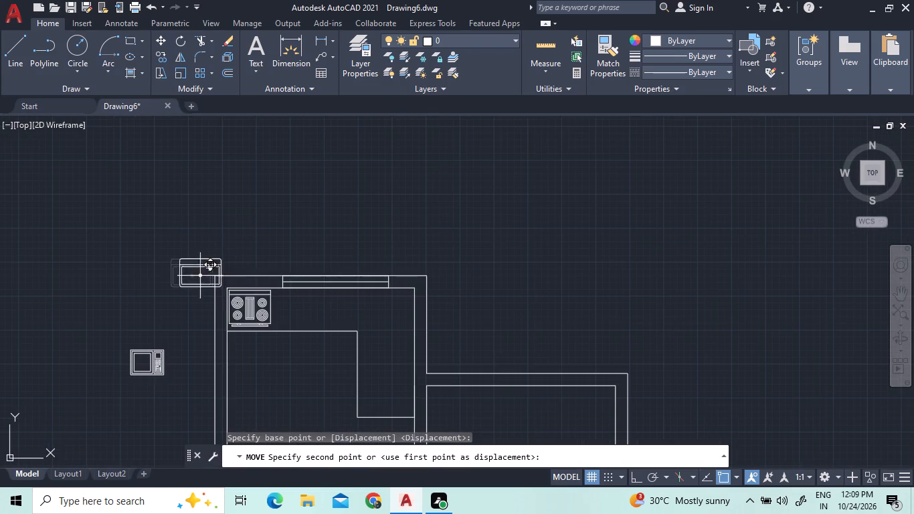
{"action": "scroll", "coordinate": [341, 321], "scroll_direction": "up", "scroll_amount": 2}
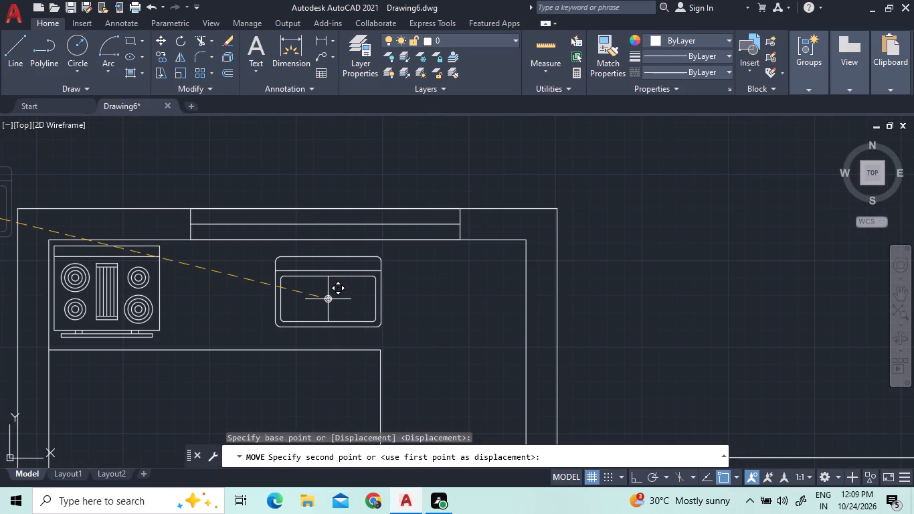
{"action": "scroll", "coordinate": [328, 299], "scroll_direction": "up", "scroll_amount": 1}
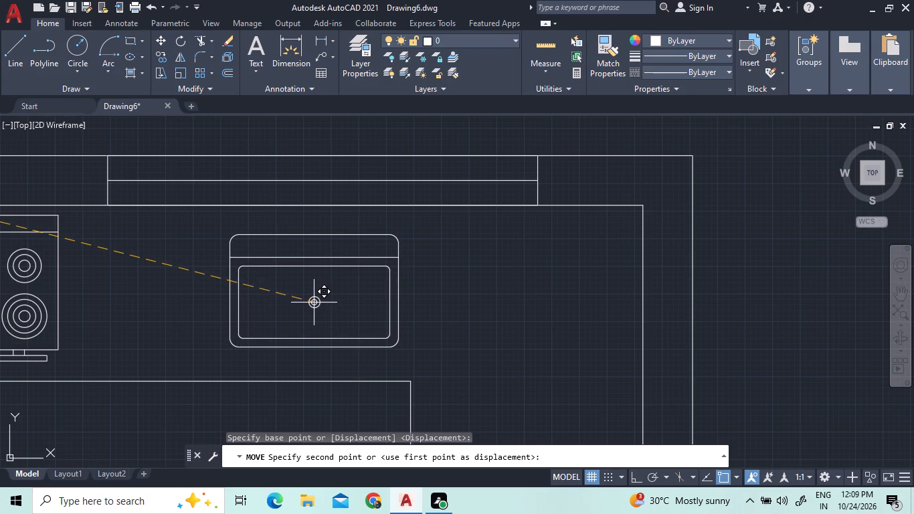
{"action": "left_click", "coordinate": [313, 303]}
Rotate the microwave block a quarter turn clockwise about its upper-right corner, with Ortho on.
{"action": "scroll", "coordinate": [339, 255], "scroll_direction": "down", "scroll_amount": 2}
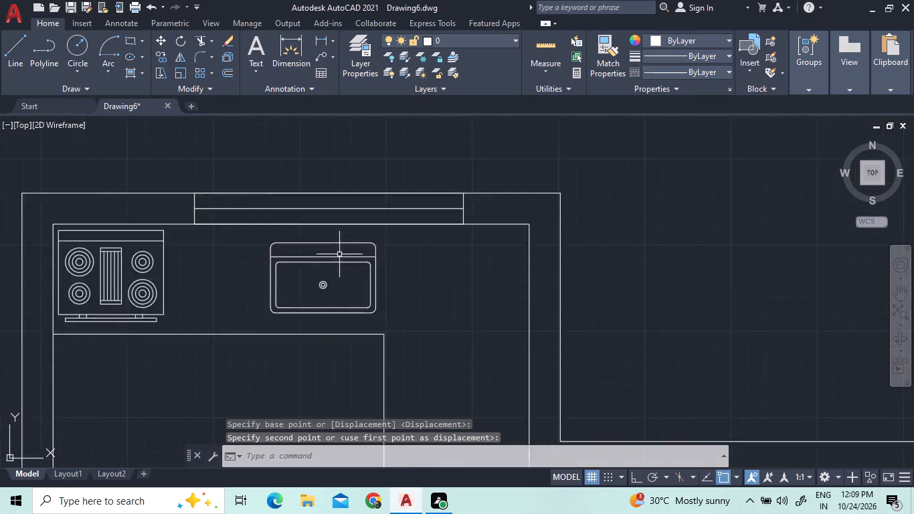
{"action": "scroll", "coordinate": [339, 254], "scroll_direction": "down", "scroll_amount": 1}
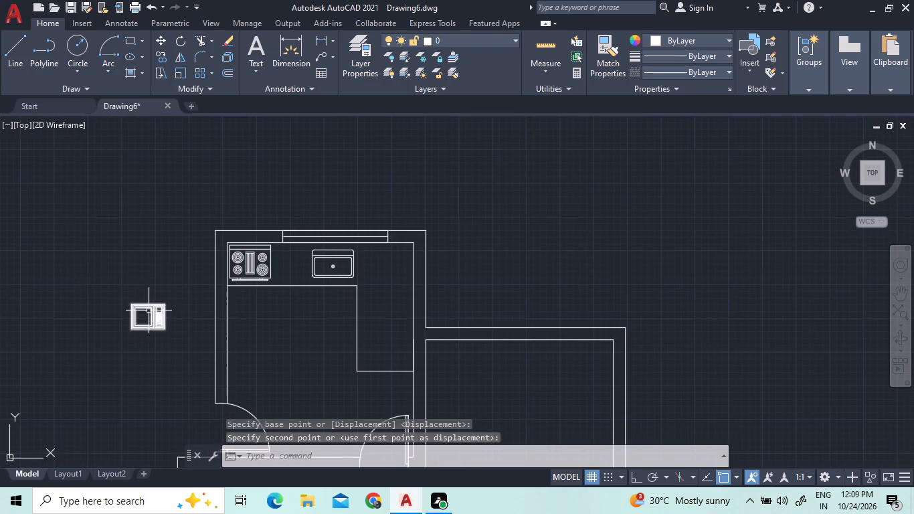
{"action": "left_click", "coordinate": [149, 311]}
{"action": "left_click", "coordinate": [143, 299]}
{"action": "right_click", "coordinate": [153, 294]}
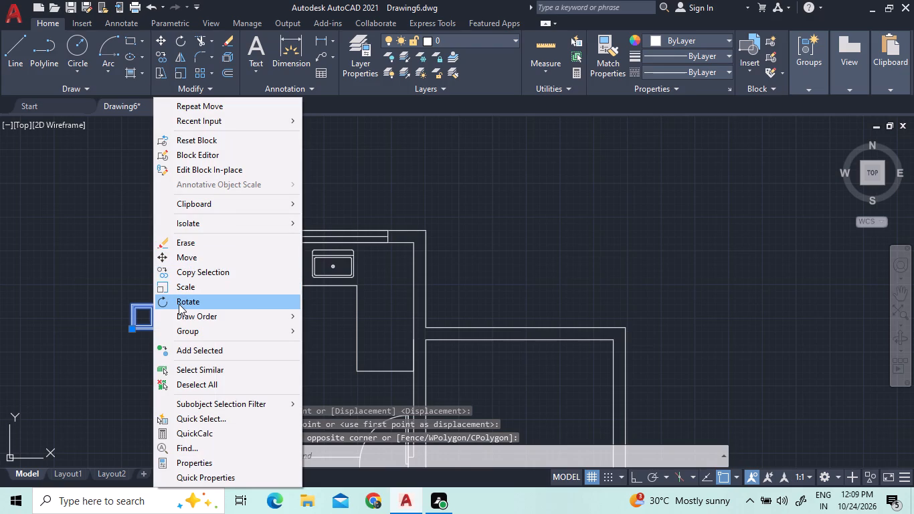
{"action": "left_click", "coordinate": [178, 305]}
{"action": "scroll", "coordinate": [160, 309], "scroll_direction": "up", "scroll_amount": 3}
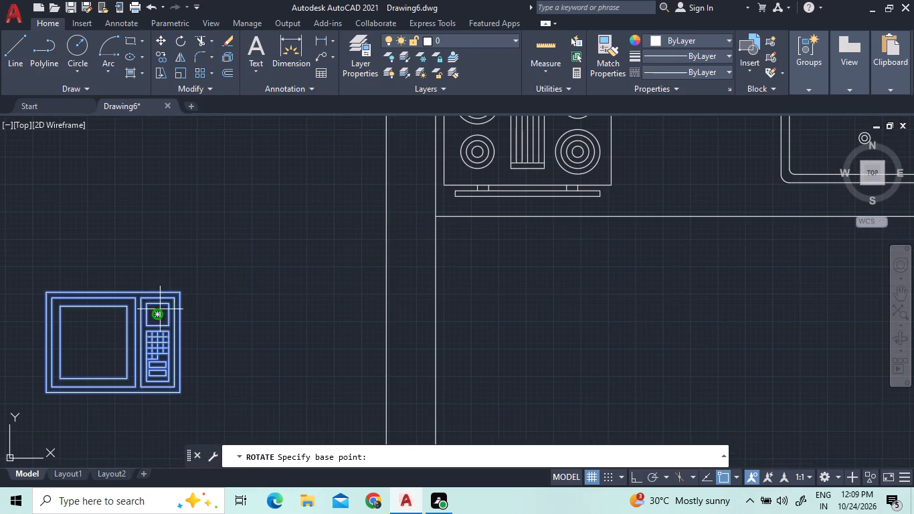
{"action": "left_click", "coordinate": [183, 290]}
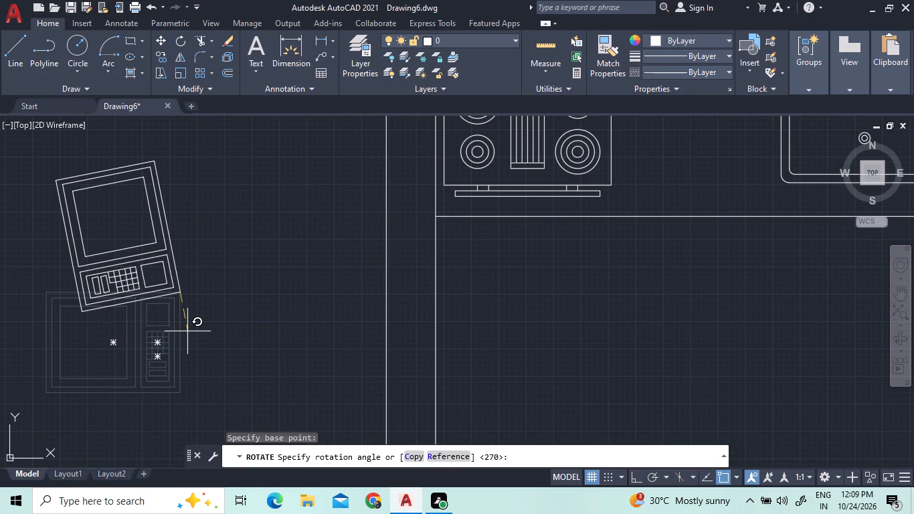
{"action": "key", "text": "F8"}
{"action": "left_click", "coordinate": [187, 331]}
Move the rotated microwave block onto the vertical leg of the L-shaped counter, below and to the right of the sink, with Ortho off.
{"action": "left_click", "coordinate": [211, 305]}
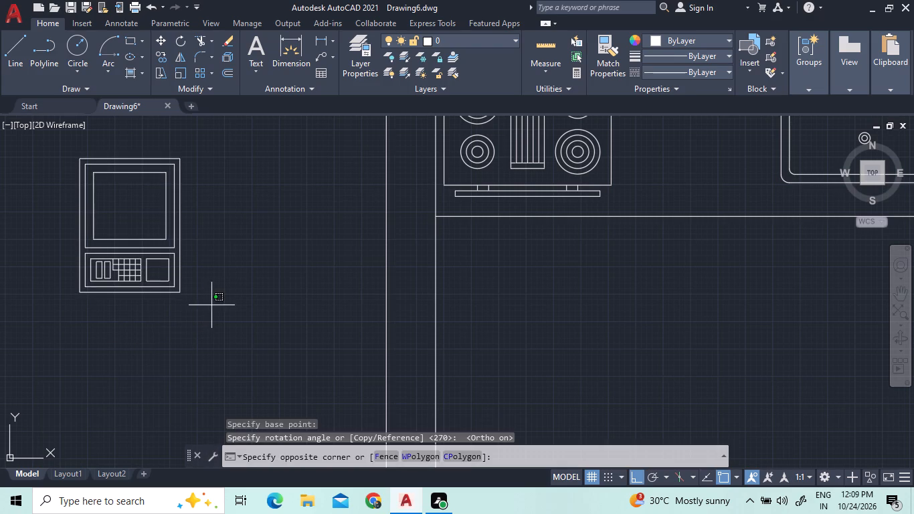
{"action": "left_click", "coordinate": [171, 264]}
{"action": "right_click", "coordinate": [171, 264]}
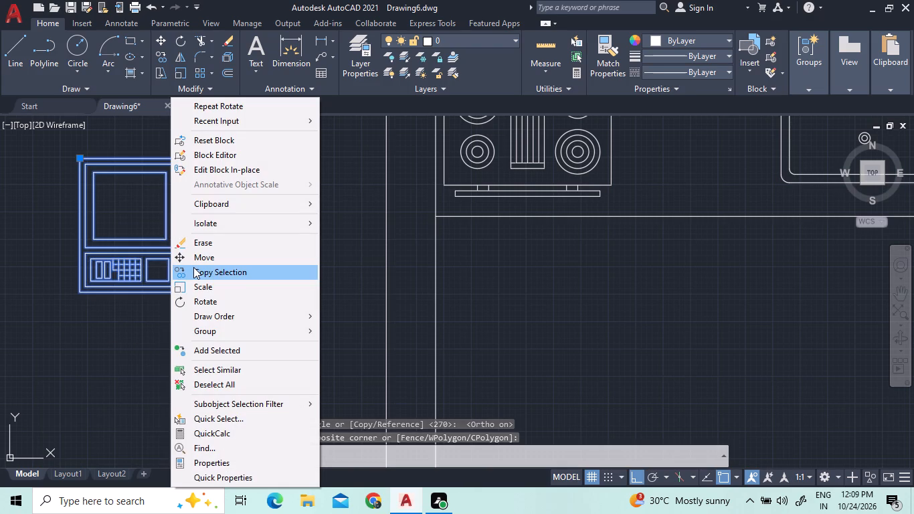
{"action": "left_click", "coordinate": [211, 258]}
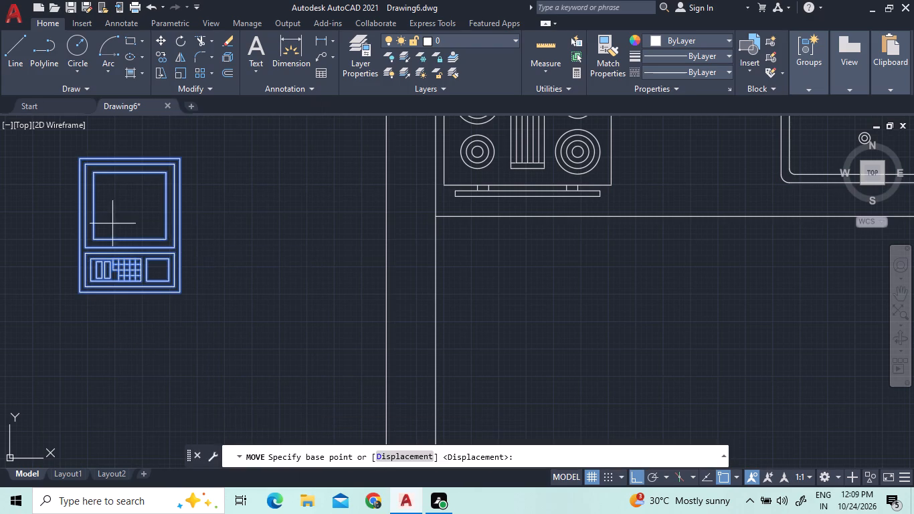
{"action": "scroll", "coordinate": [127, 221], "scroll_direction": "down", "scroll_amount": 2}
{"action": "left_click", "coordinate": [127, 213]}
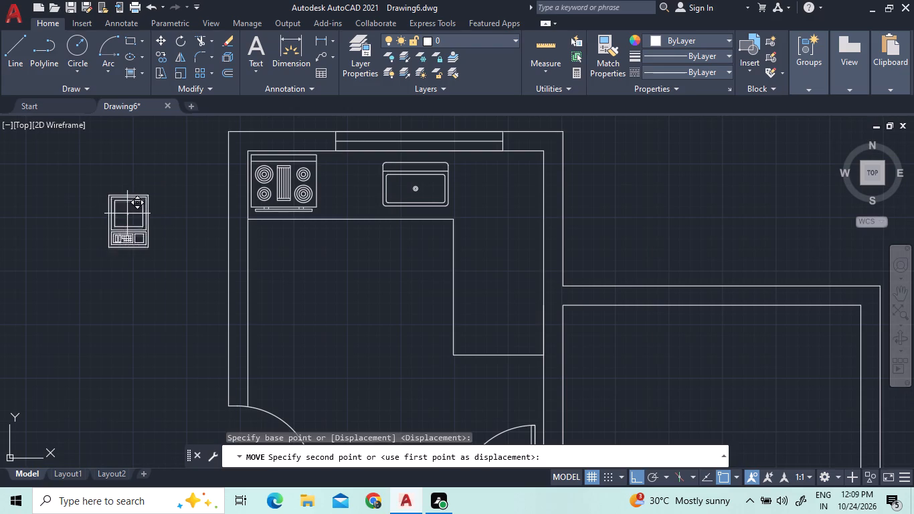
{"action": "key", "text": "F8"}
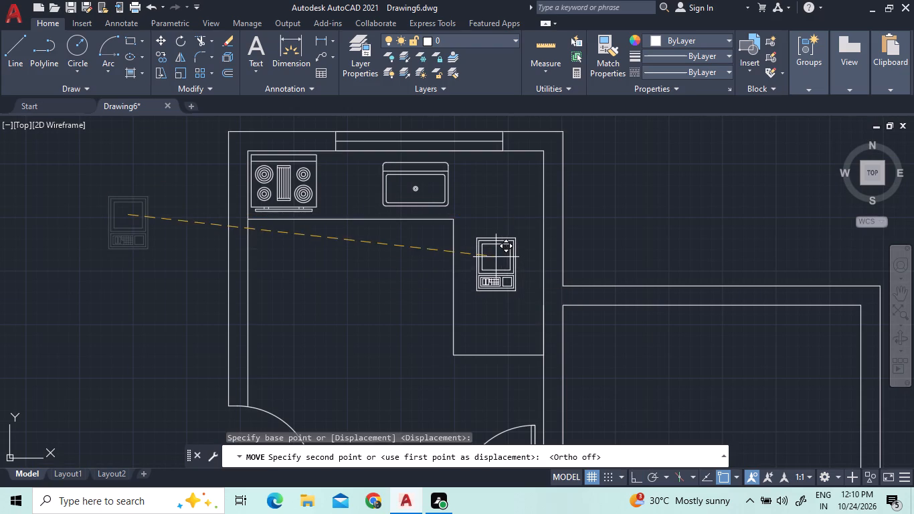
{"action": "scroll", "coordinate": [496, 257], "scroll_direction": "up", "scroll_amount": 3}
{"action": "scroll", "coordinate": [496, 257], "scroll_direction": "down", "scroll_amount": 2}
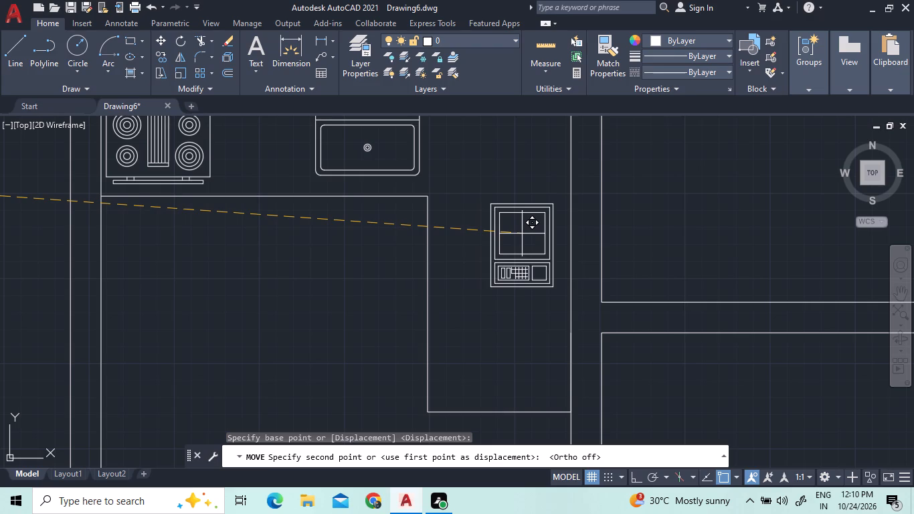
{"action": "left_click", "coordinate": [509, 231]}
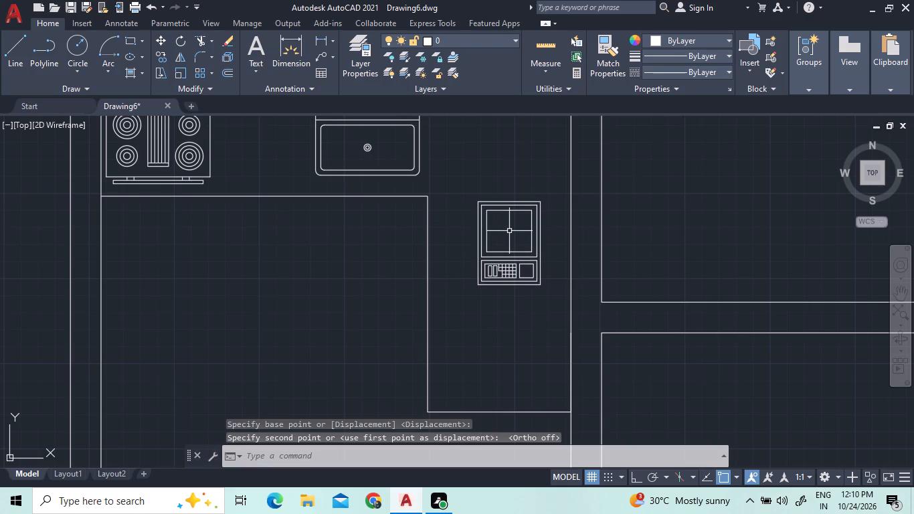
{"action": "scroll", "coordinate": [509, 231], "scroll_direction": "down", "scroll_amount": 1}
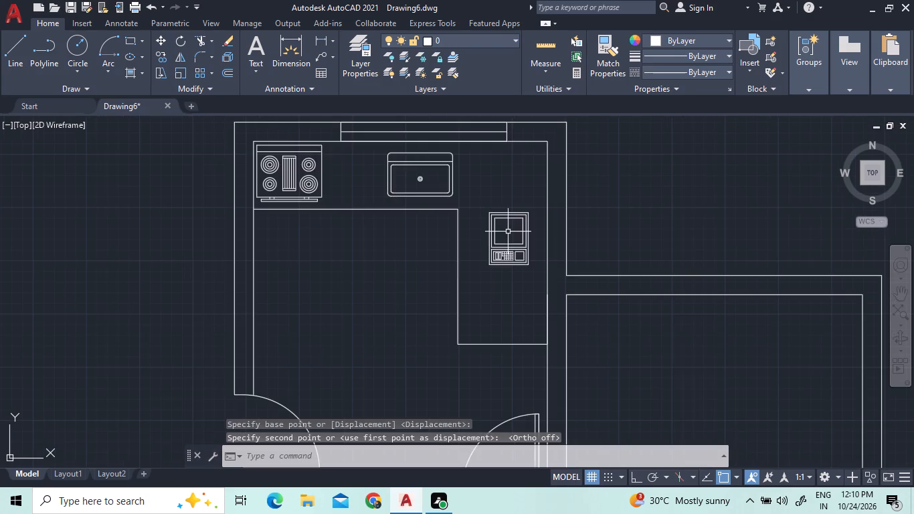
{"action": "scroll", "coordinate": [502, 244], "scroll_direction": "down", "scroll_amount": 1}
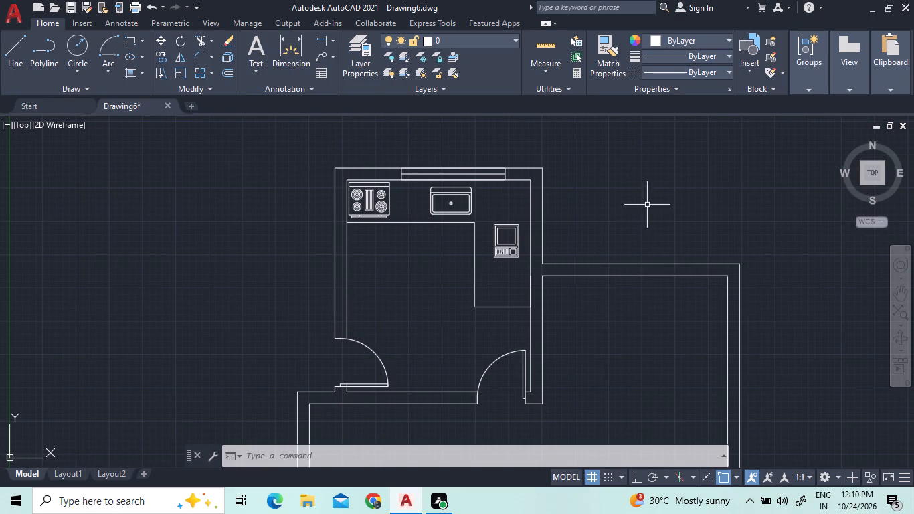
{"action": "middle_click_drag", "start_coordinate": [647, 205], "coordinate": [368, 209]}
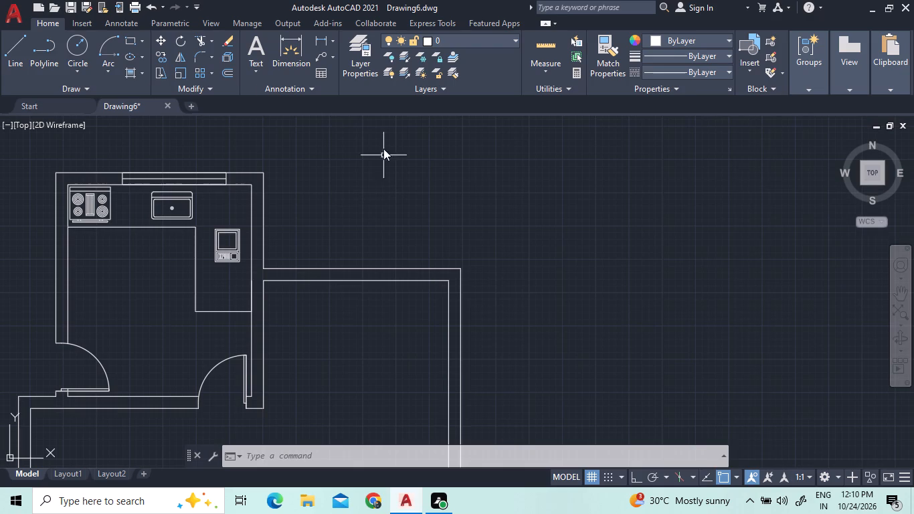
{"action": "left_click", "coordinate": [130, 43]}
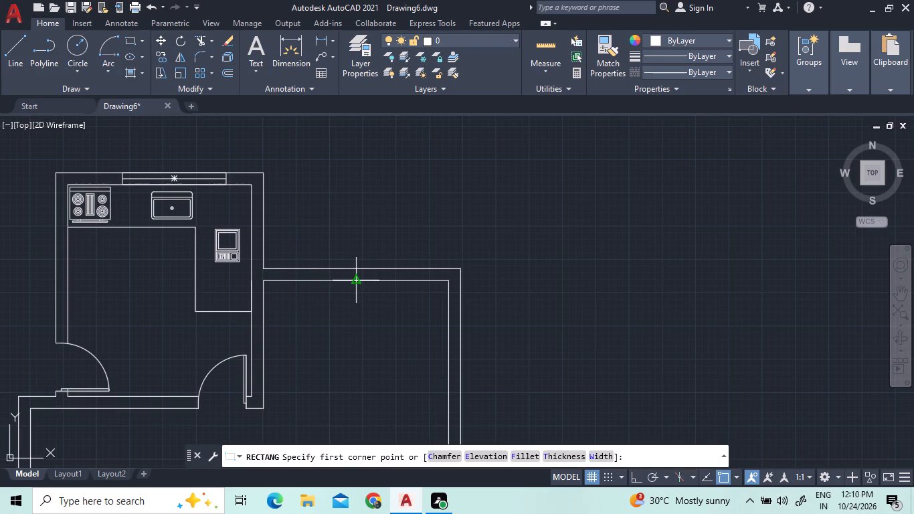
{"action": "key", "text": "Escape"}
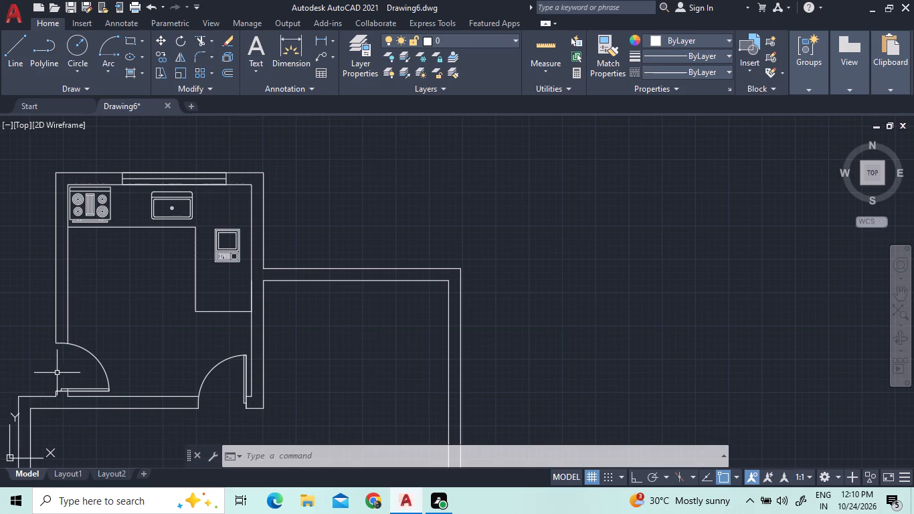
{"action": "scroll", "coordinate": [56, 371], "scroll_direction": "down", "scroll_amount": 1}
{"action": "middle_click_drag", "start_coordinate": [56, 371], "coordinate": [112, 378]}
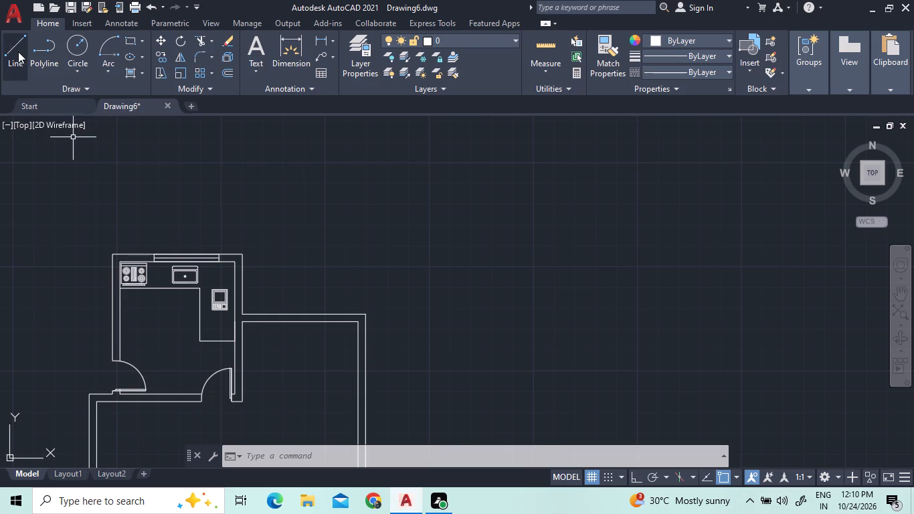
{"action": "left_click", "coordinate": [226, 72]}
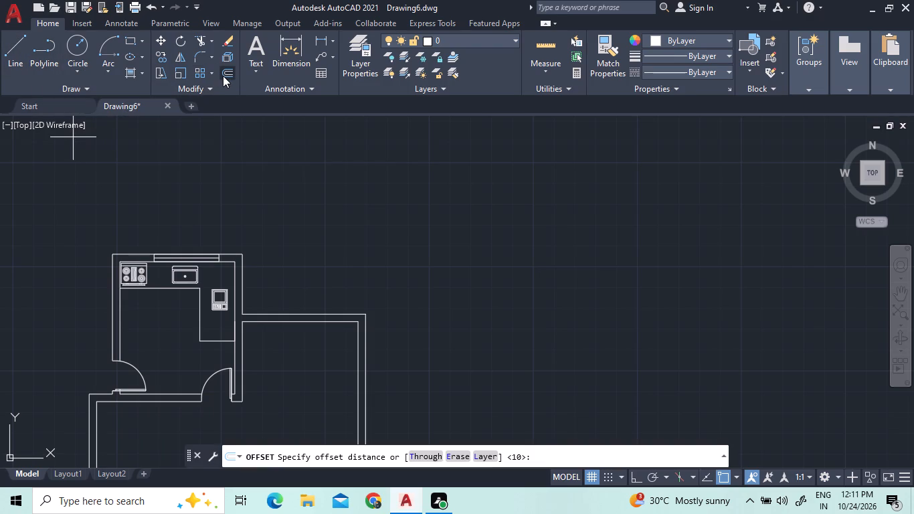
Add a vertical linear dimension across the door opening in the kitchen's left wall, placing the dimension line along the outer wall face.
{"action": "left_click", "coordinate": [319, 41]}
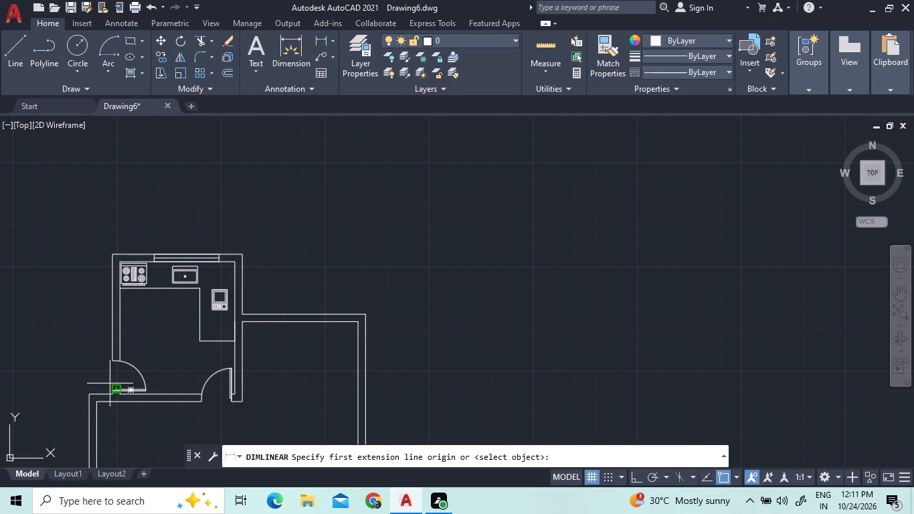
{"action": "scroll", "coordinate": [111, 383], "scroll_direction": "up", "scroll_amount": 3}
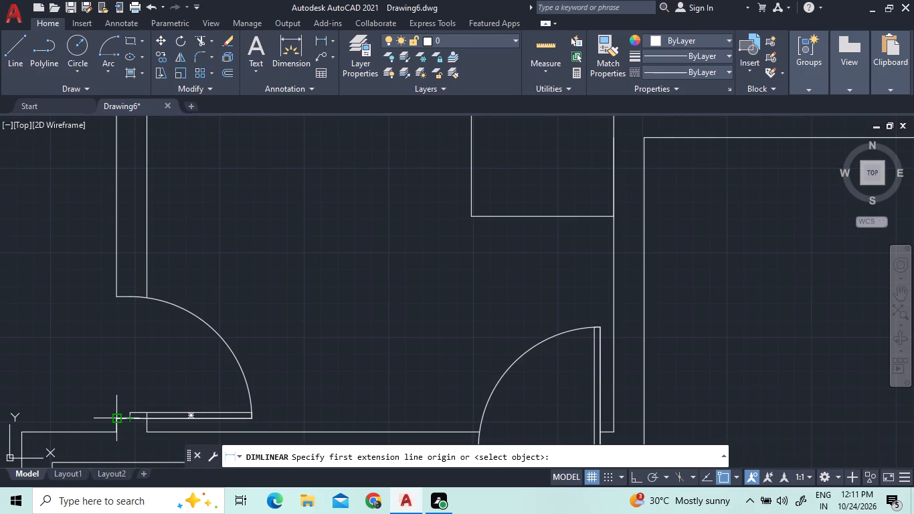
{"action": "left_click", "coordinate": [115, 296]}
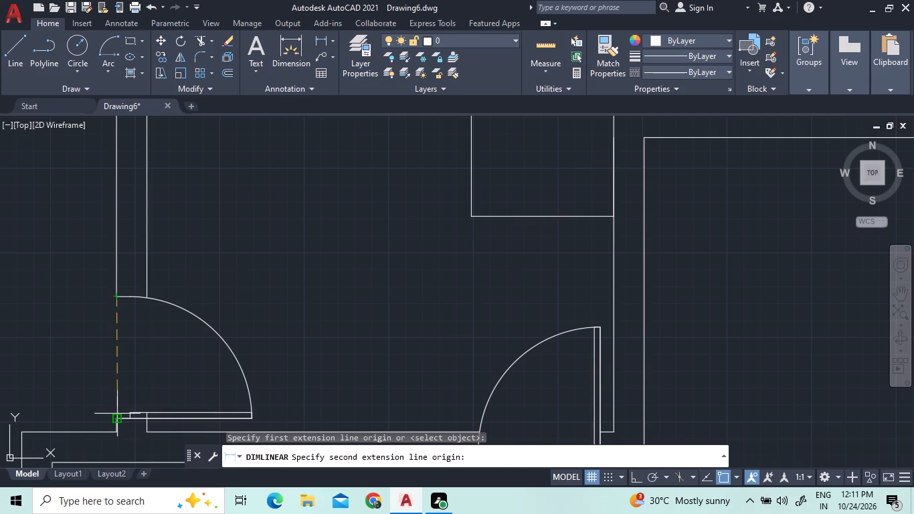
{"action": "left_click", "coordinate": [116, 414]}
{"action": "left_click", "coordinate": [114, 392]}
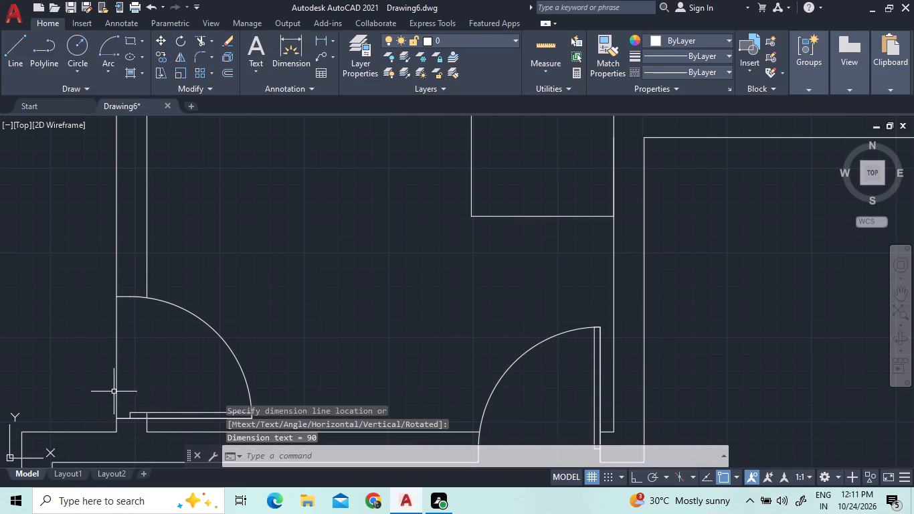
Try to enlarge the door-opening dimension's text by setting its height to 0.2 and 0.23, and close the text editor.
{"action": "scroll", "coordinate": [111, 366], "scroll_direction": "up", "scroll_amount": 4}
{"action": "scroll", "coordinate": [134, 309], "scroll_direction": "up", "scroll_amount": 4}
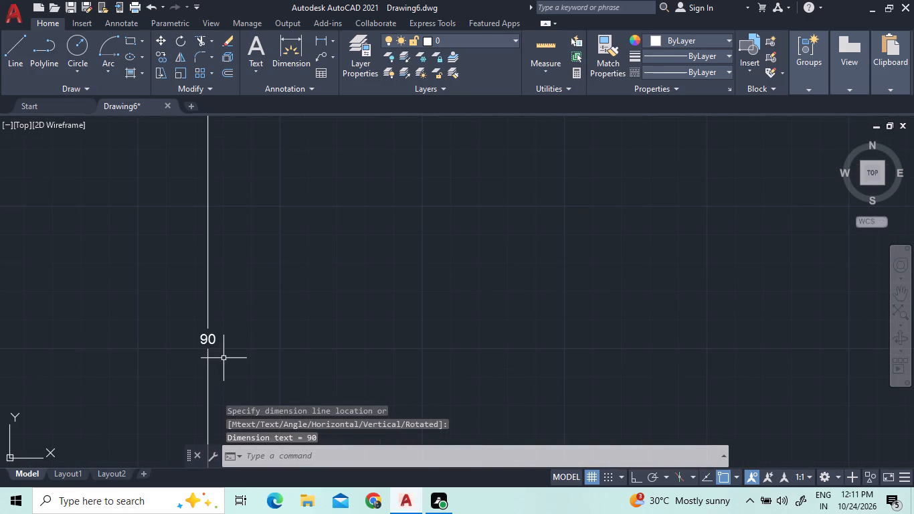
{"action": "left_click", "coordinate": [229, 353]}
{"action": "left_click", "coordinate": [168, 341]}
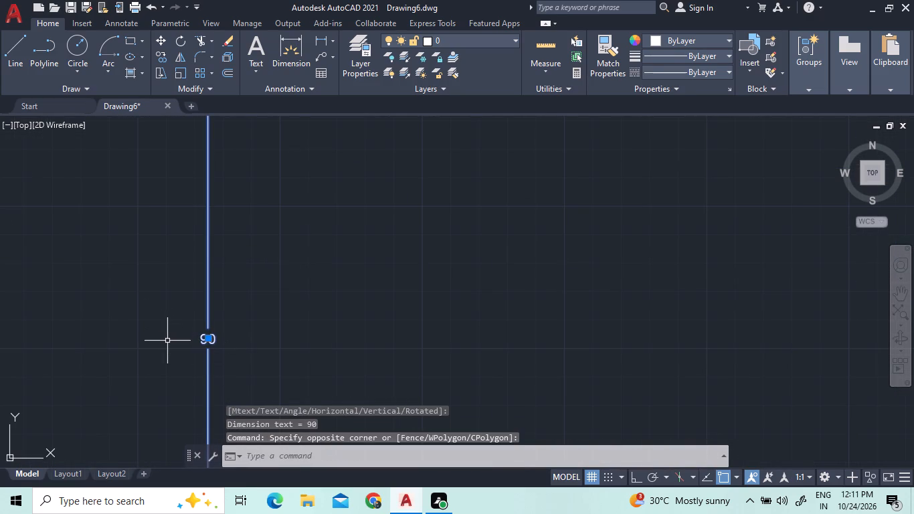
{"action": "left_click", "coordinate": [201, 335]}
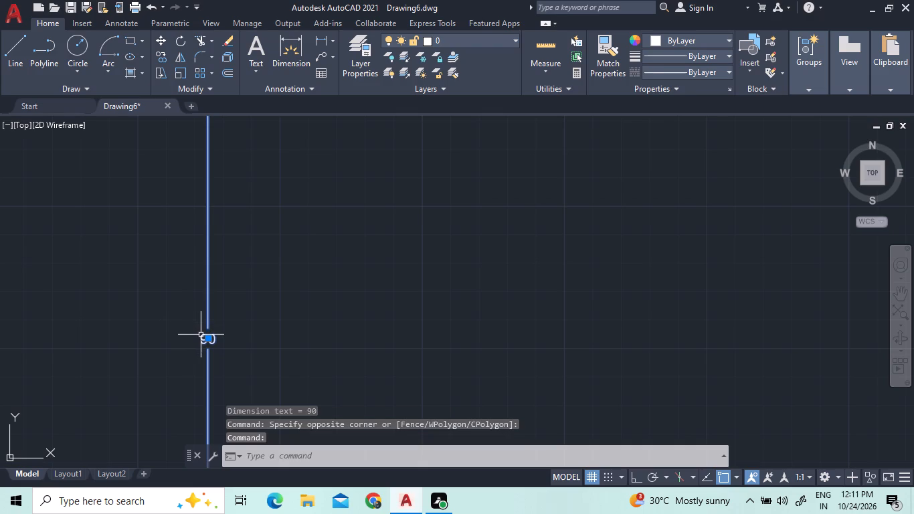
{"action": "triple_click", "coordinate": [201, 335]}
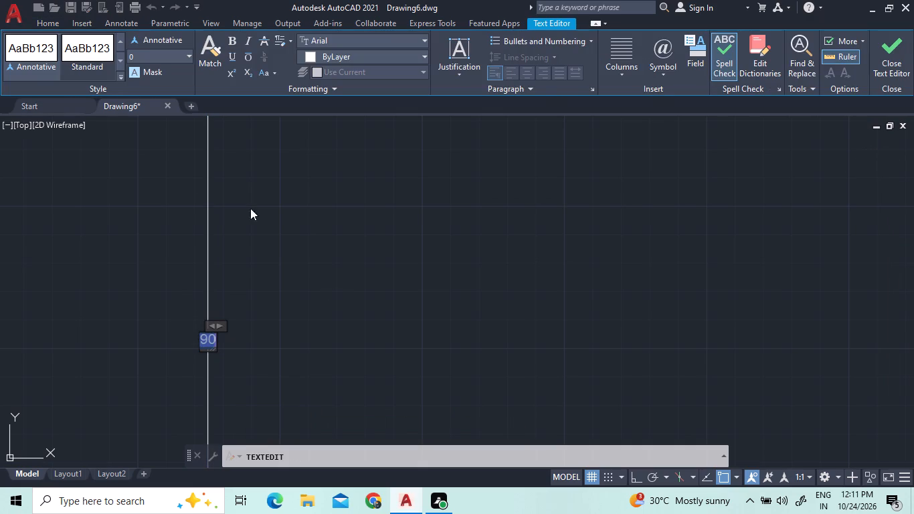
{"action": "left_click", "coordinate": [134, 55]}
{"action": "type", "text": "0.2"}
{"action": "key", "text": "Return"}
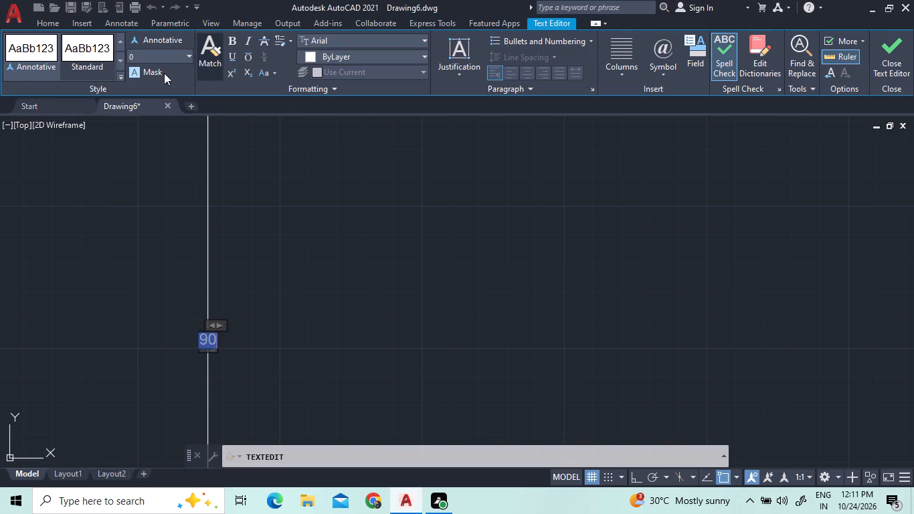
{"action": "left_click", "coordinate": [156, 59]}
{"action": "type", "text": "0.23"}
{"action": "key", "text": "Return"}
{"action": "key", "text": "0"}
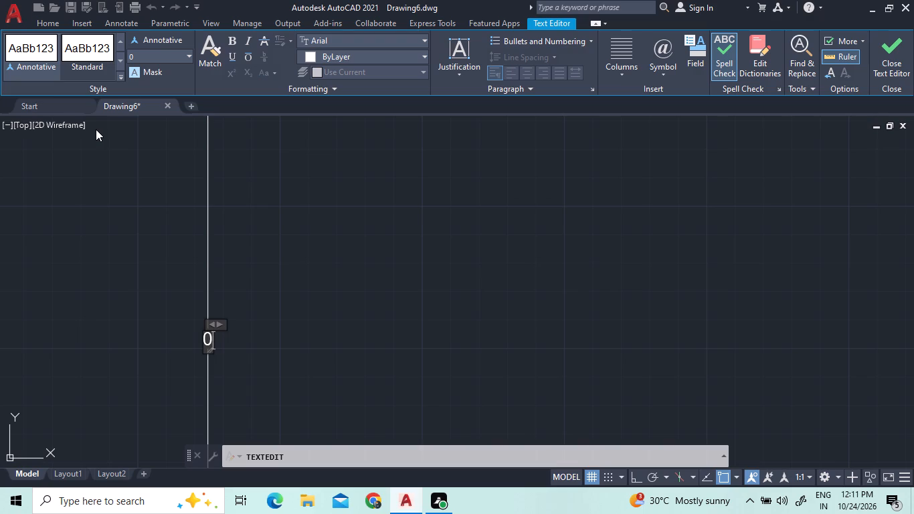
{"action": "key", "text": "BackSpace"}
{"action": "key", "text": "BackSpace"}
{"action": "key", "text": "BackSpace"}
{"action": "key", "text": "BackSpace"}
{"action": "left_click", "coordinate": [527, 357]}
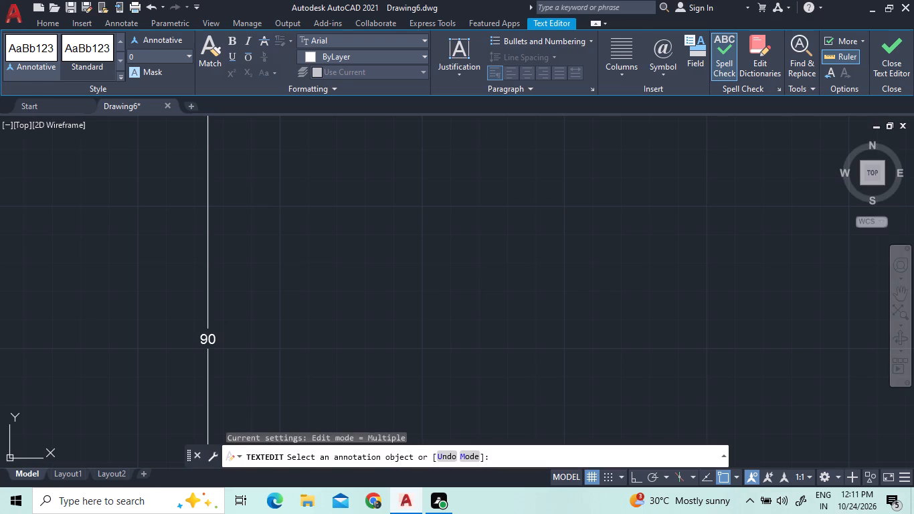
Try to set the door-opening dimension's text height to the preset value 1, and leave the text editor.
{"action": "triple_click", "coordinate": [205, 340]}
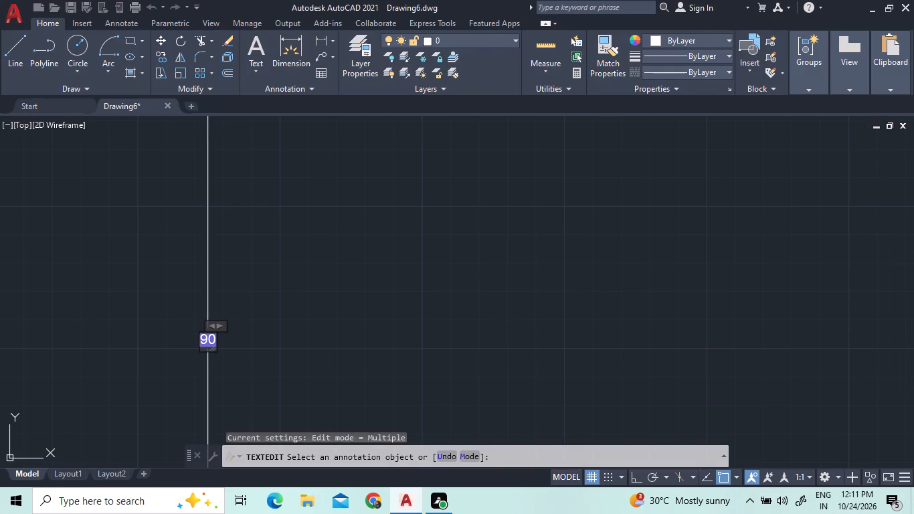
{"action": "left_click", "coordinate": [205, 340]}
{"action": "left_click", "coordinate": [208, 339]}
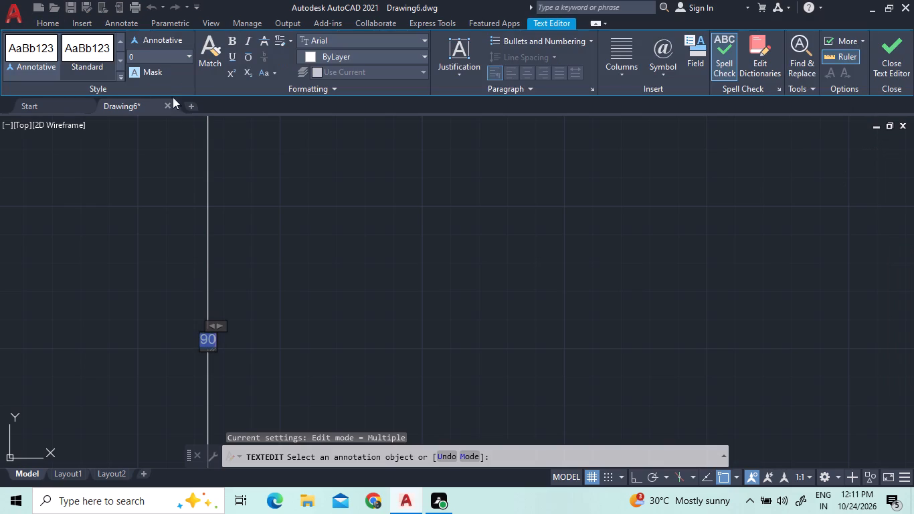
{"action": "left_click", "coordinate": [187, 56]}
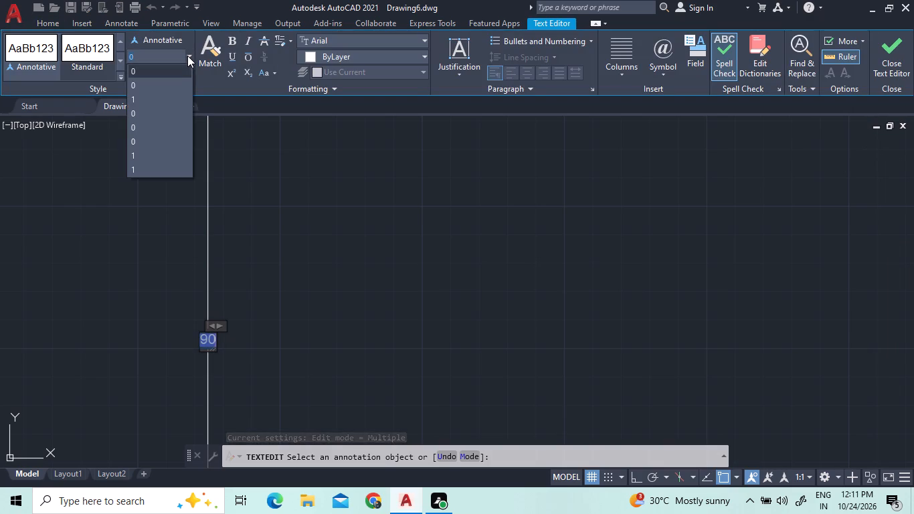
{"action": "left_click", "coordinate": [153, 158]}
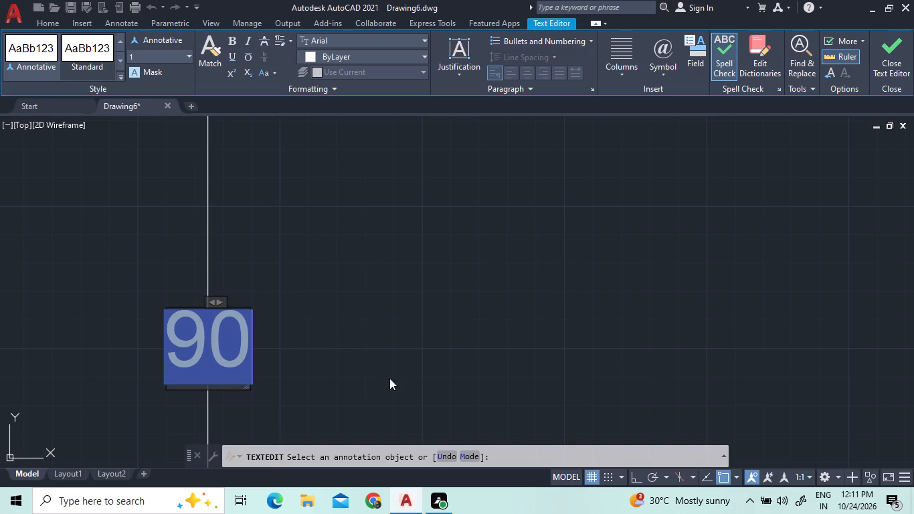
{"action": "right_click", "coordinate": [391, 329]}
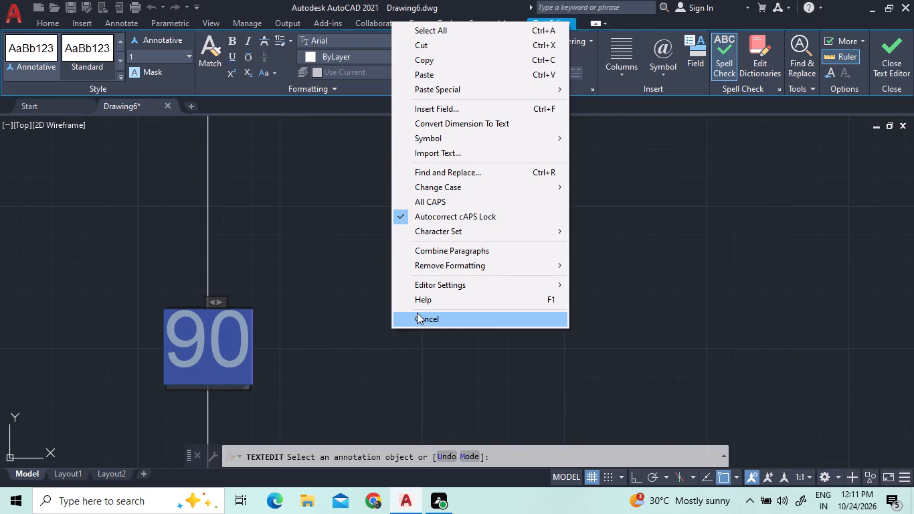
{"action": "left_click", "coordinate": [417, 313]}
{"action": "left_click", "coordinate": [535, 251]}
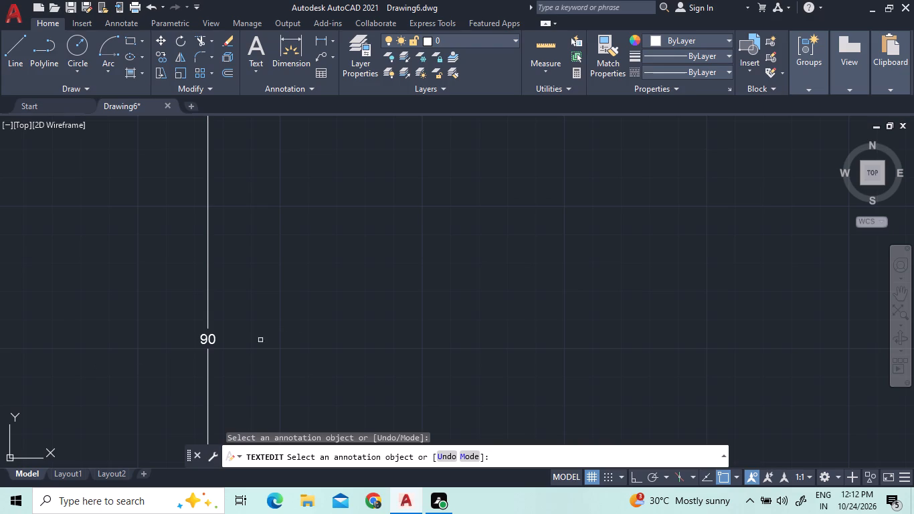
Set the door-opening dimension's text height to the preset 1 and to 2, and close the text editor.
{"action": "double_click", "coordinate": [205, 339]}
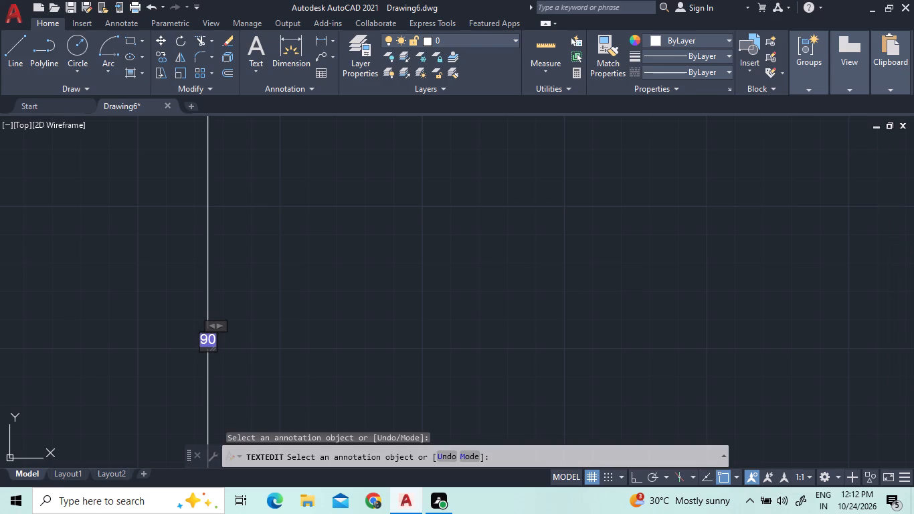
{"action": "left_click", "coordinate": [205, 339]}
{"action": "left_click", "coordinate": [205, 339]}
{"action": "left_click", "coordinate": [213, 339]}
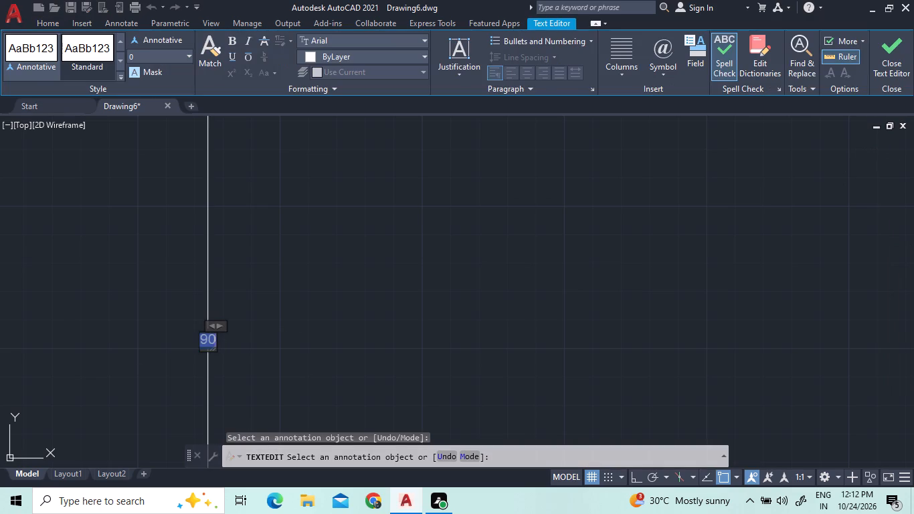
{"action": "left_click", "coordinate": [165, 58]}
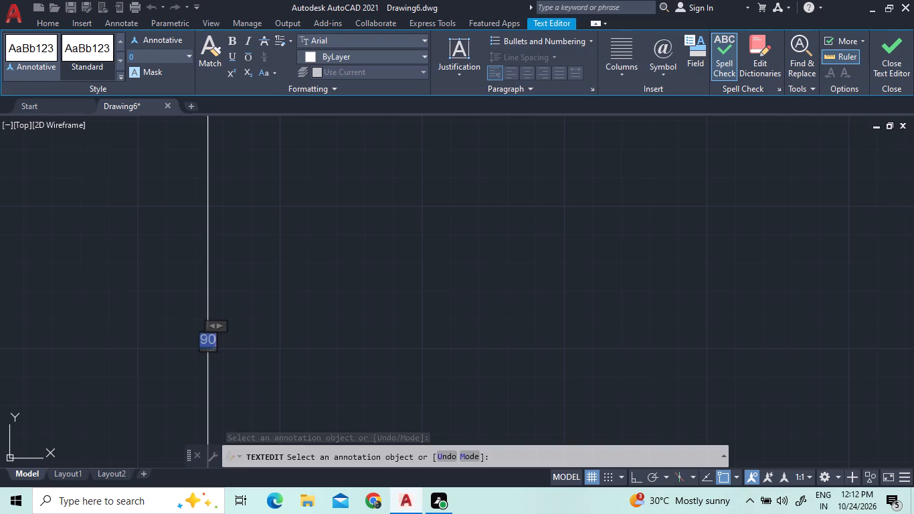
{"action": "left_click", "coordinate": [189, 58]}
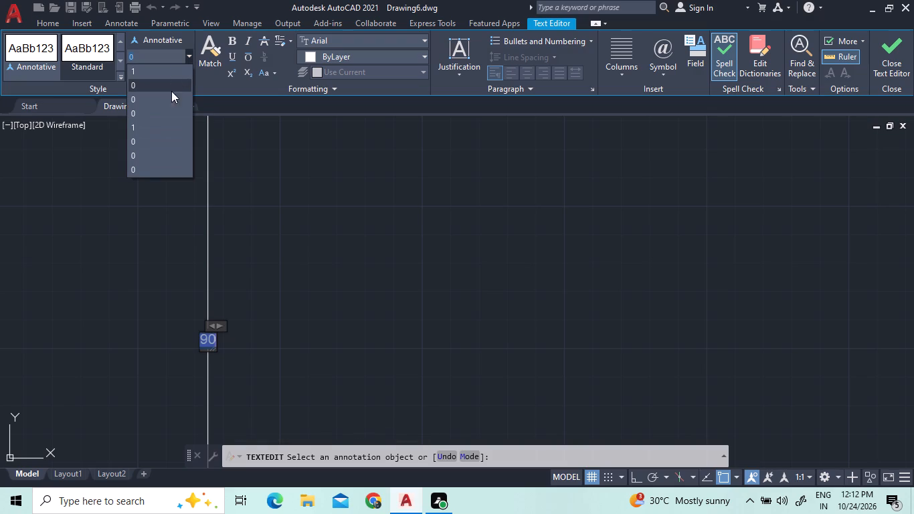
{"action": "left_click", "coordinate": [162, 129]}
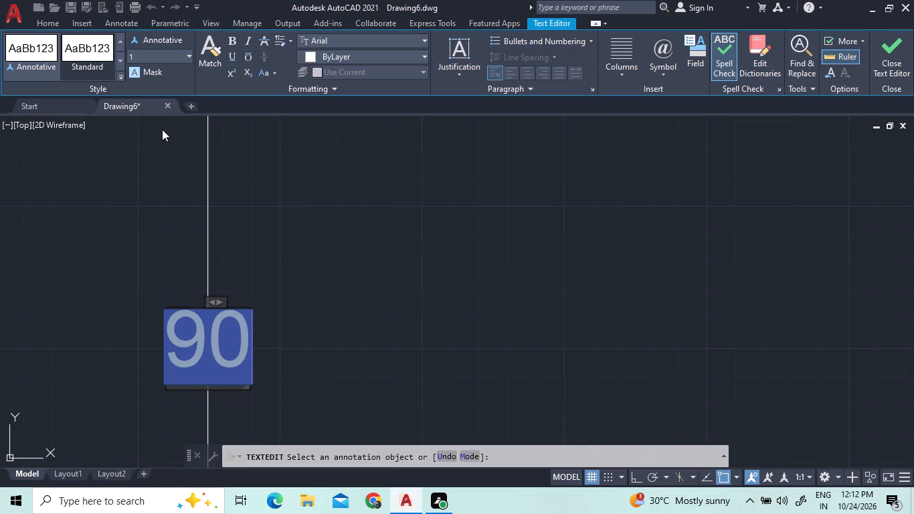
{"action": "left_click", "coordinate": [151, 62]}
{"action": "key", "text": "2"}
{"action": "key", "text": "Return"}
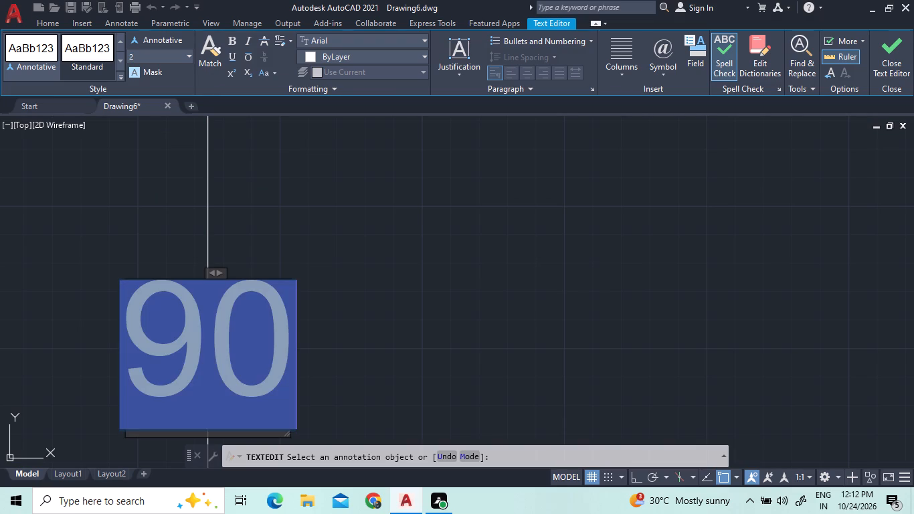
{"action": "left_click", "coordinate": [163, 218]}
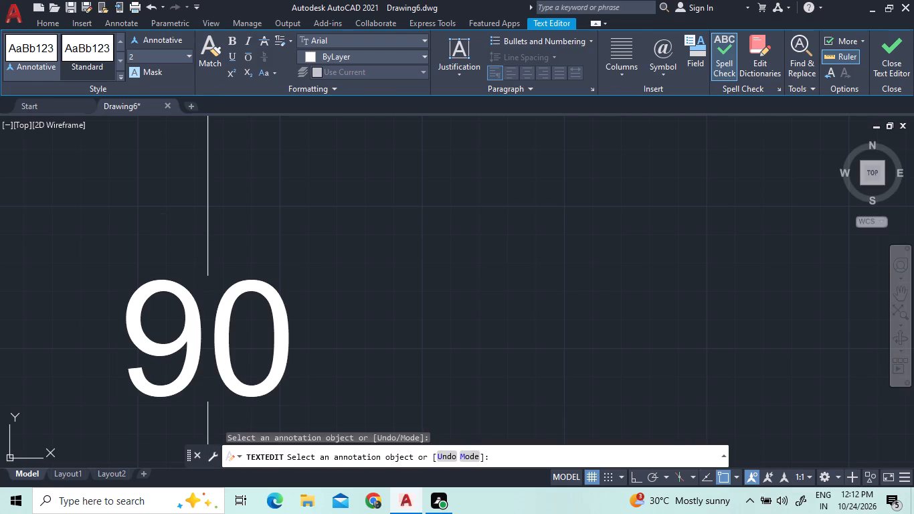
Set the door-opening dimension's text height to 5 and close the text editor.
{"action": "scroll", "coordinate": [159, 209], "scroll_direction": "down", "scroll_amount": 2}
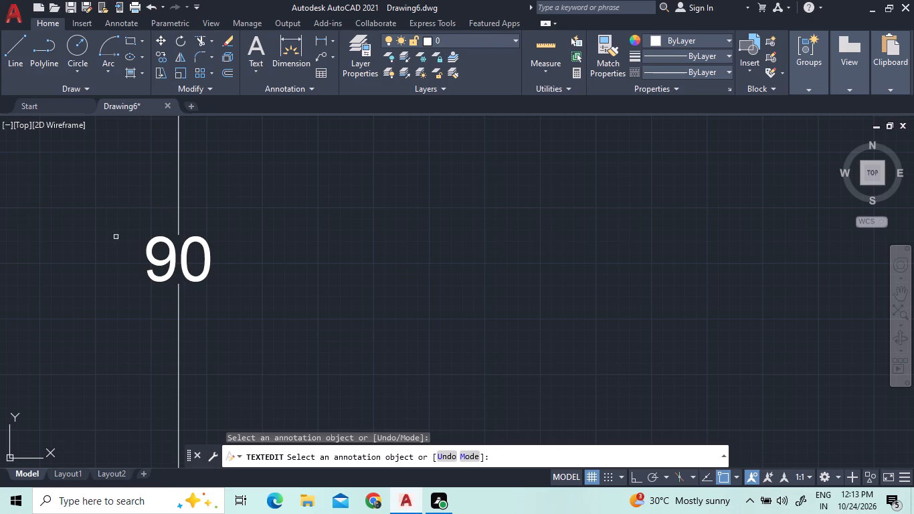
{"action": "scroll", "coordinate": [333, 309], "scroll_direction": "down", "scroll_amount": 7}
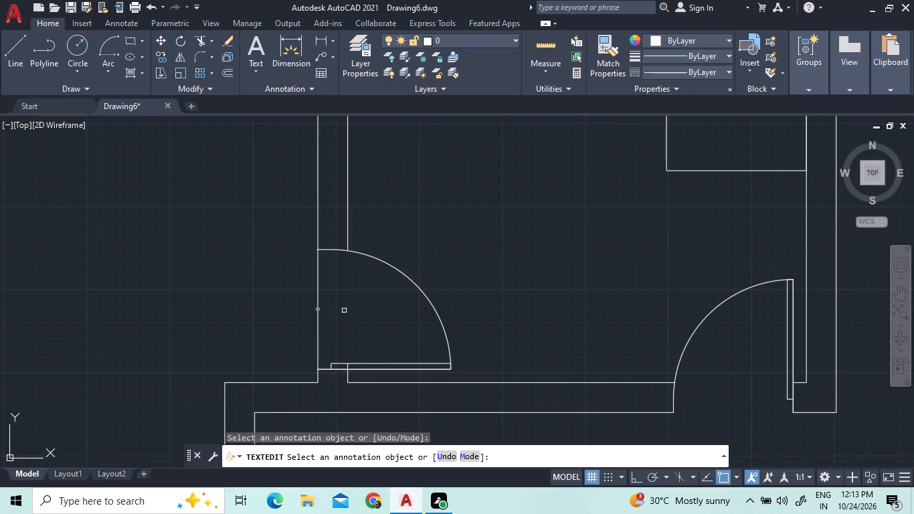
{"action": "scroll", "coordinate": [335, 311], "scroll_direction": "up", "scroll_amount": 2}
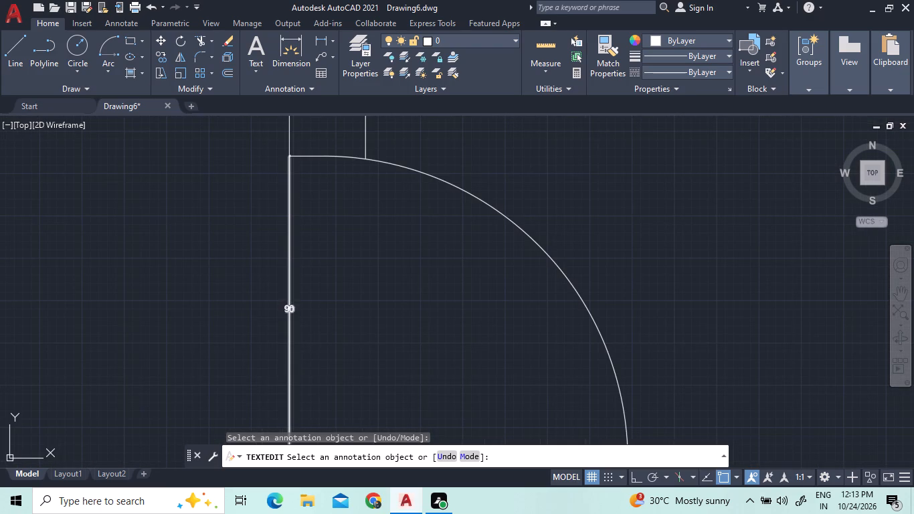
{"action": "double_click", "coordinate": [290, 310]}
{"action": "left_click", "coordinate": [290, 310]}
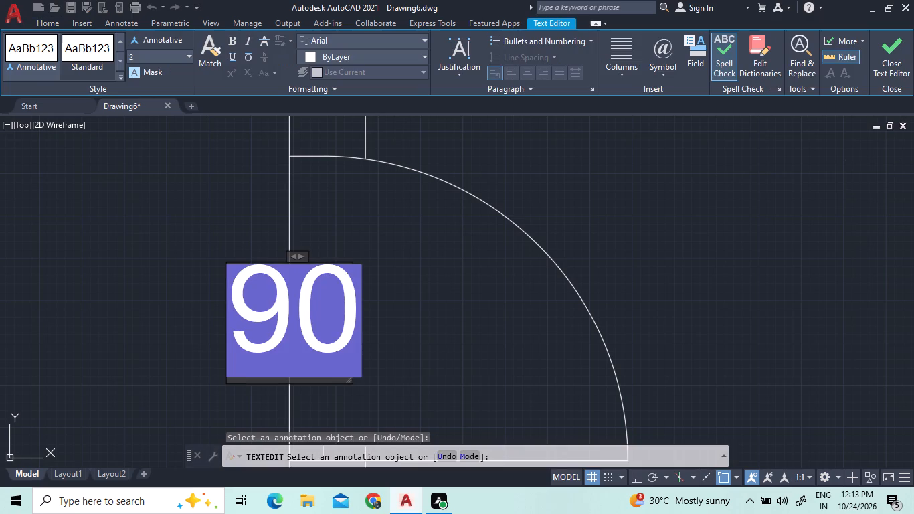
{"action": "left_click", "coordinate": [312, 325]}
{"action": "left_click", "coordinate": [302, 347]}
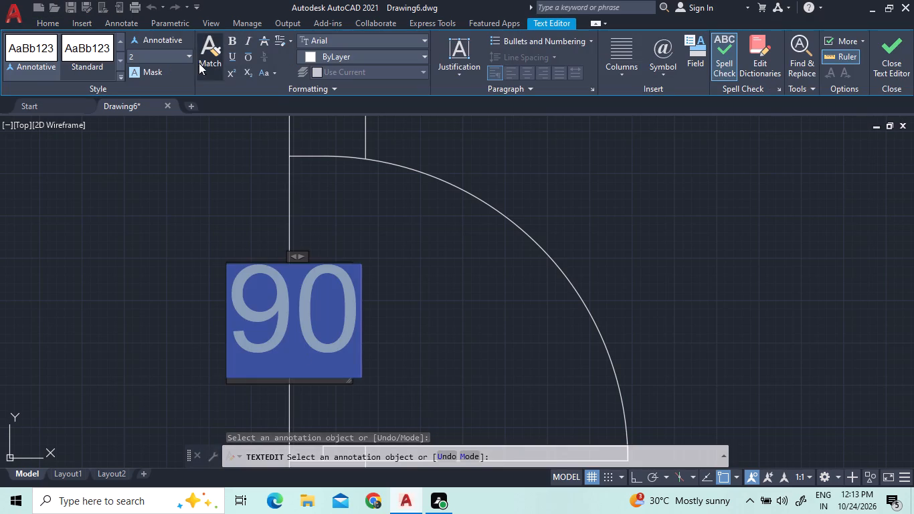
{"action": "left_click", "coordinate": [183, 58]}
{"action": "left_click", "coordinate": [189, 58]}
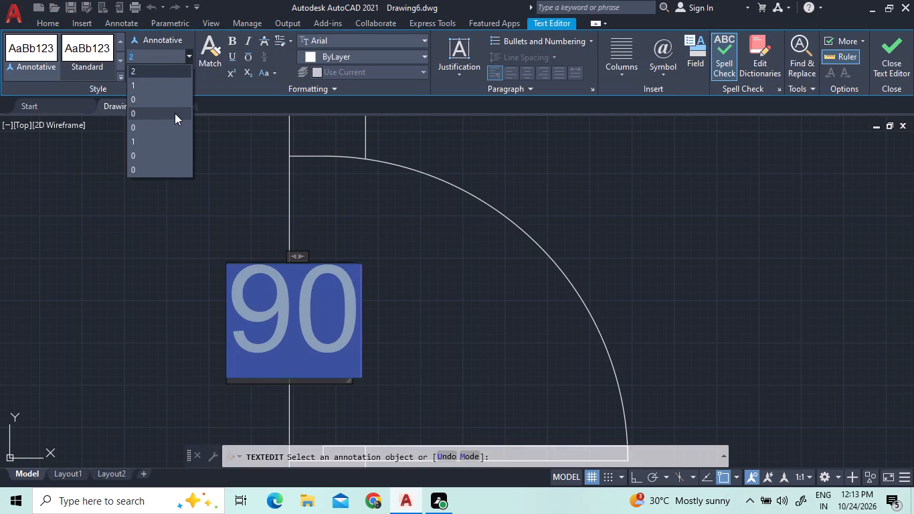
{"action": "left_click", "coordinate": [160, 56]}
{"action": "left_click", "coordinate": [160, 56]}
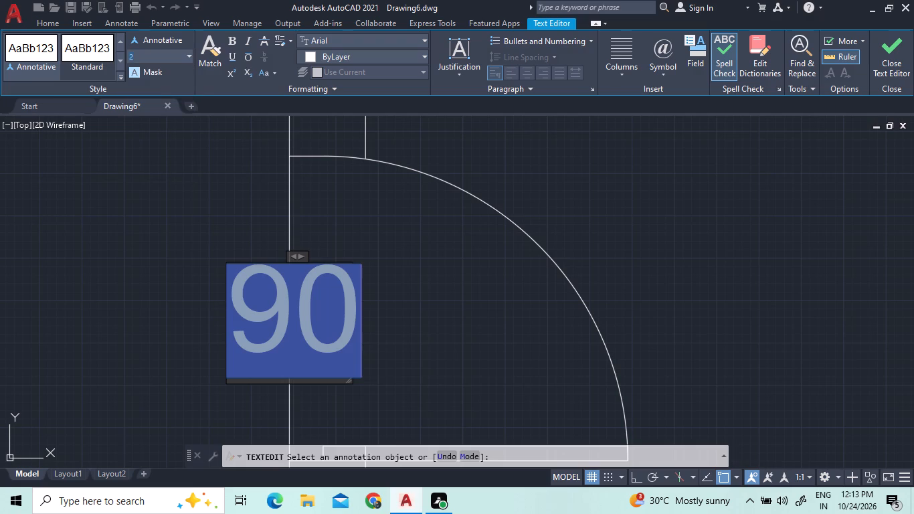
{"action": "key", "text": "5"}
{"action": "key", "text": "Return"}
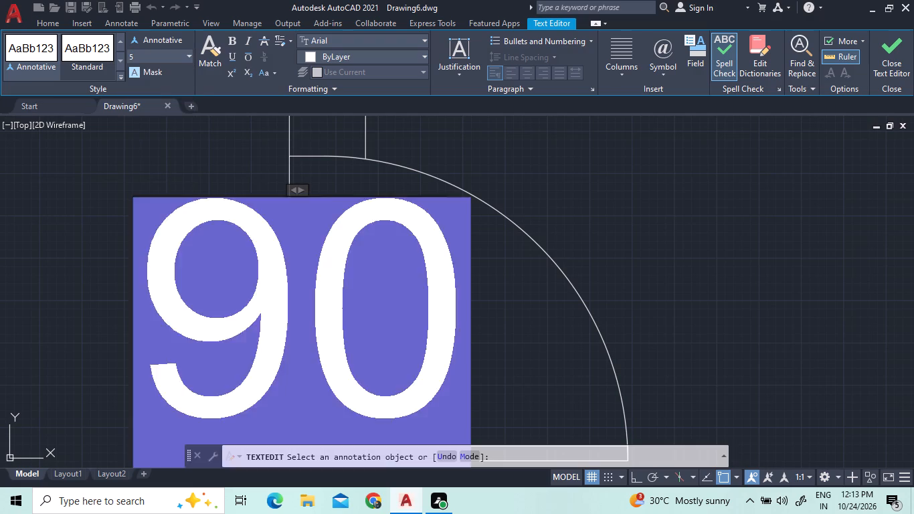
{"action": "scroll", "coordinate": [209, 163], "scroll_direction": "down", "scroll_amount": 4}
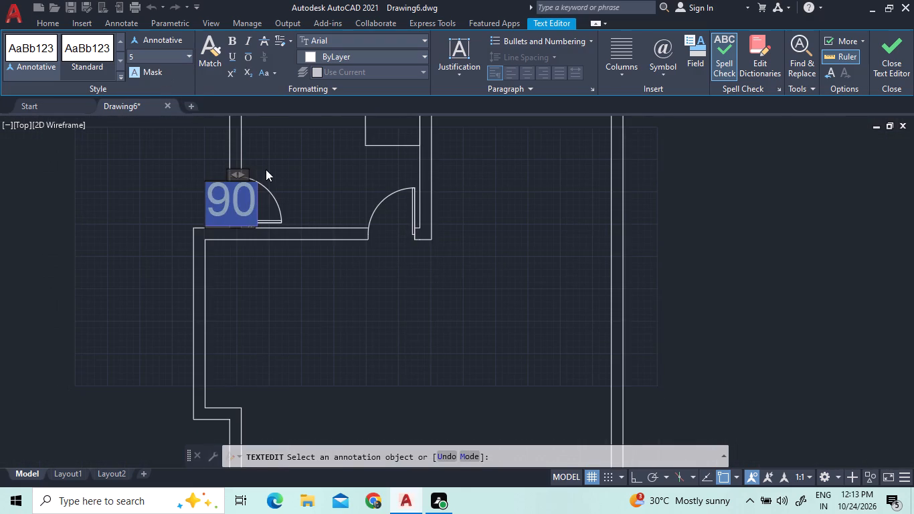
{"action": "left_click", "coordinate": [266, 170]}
Set the door-opening dimension's text height to 10 and close the text editor.
{"action": "scroll", "coordinate": [215, 209], "scroll_direction": "up", "scroll_amount": 3}
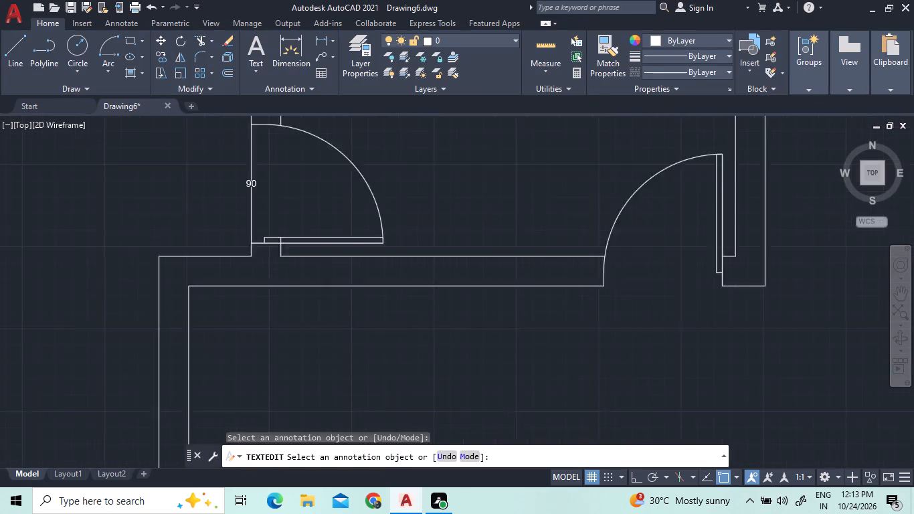
{"action": "scroll", "coordinate": [262, 163], "scroll_direction": "up", "scroll_amount": 3}
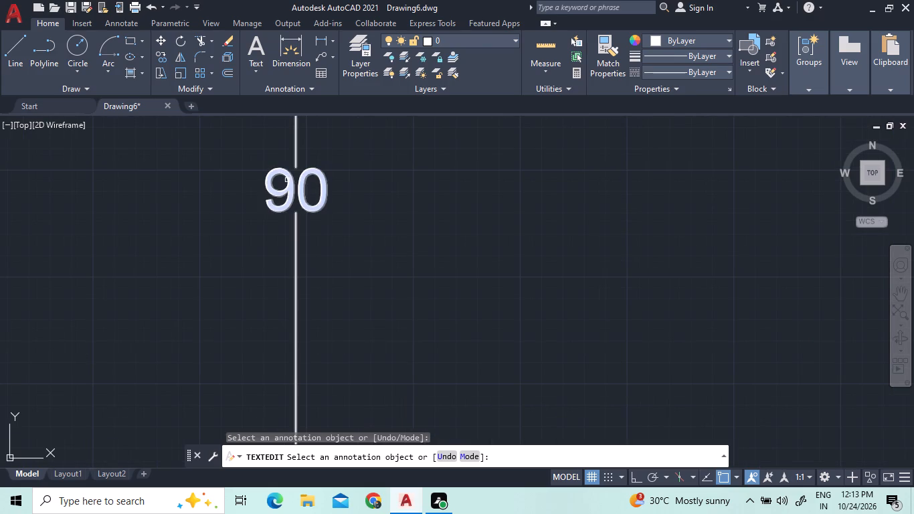
{"action": "triple_click", "coordinate": [283, 172]}
{"action": "left_click", "coordinate": [283, 172]}
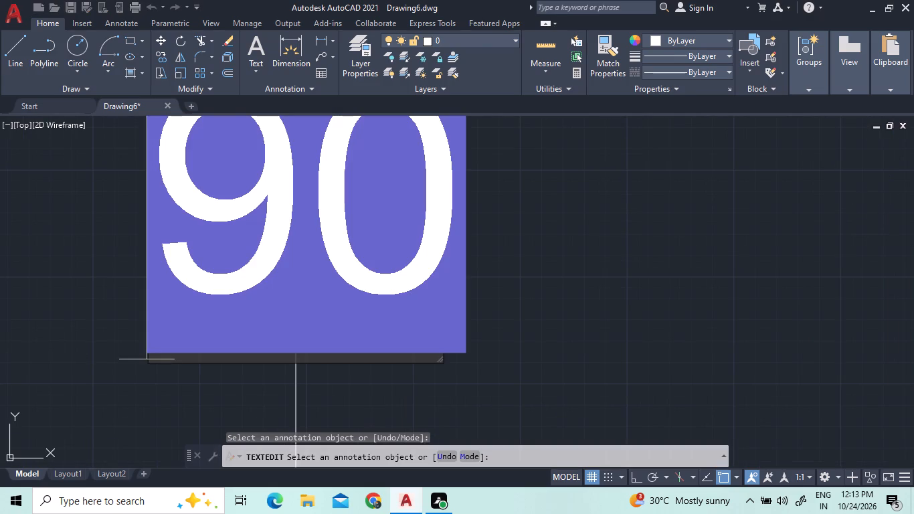
{"action": "left_click", "coordinate": [308, 286]}
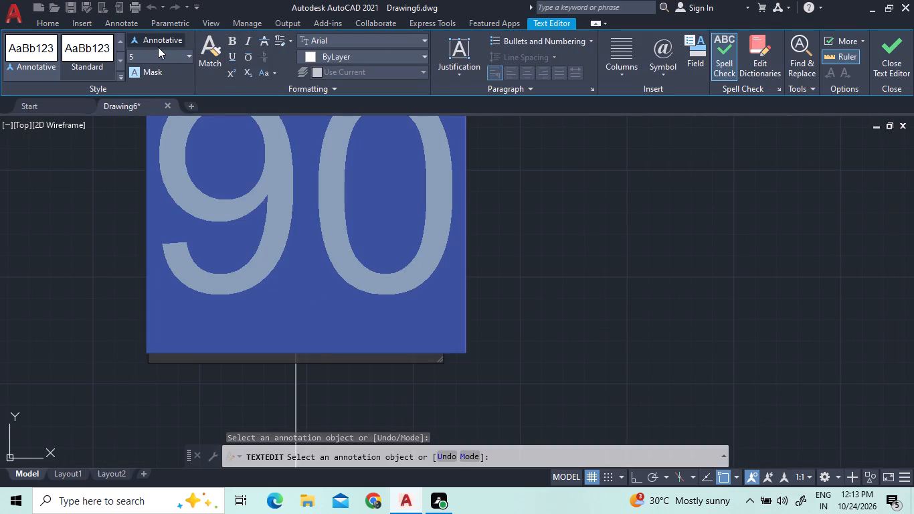
{"action": "left_click", "coordinate": [156, 49]}
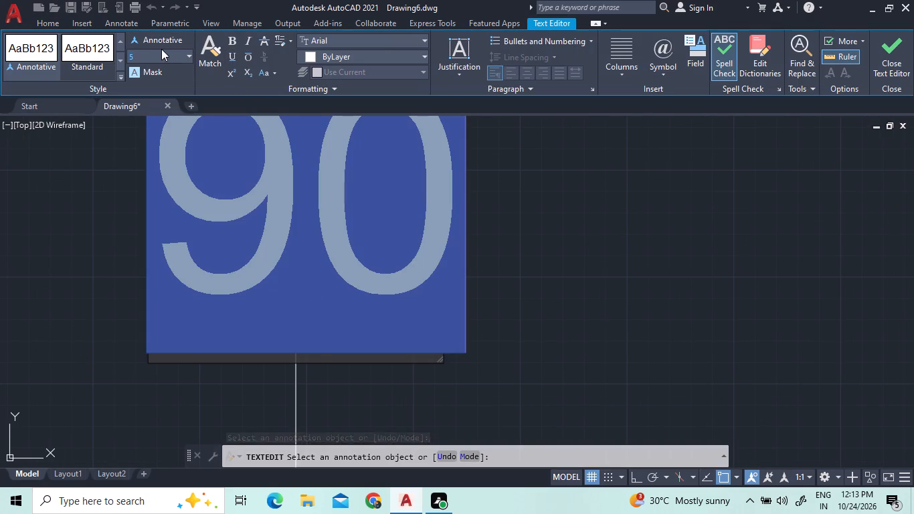
{"action": "type", "text": "10"}
{"action": "key", "text": "Return"}
{"action": "scroll", "coordinate": [346, 344], "scroll_direction": "down", "scroll_amount": 4}
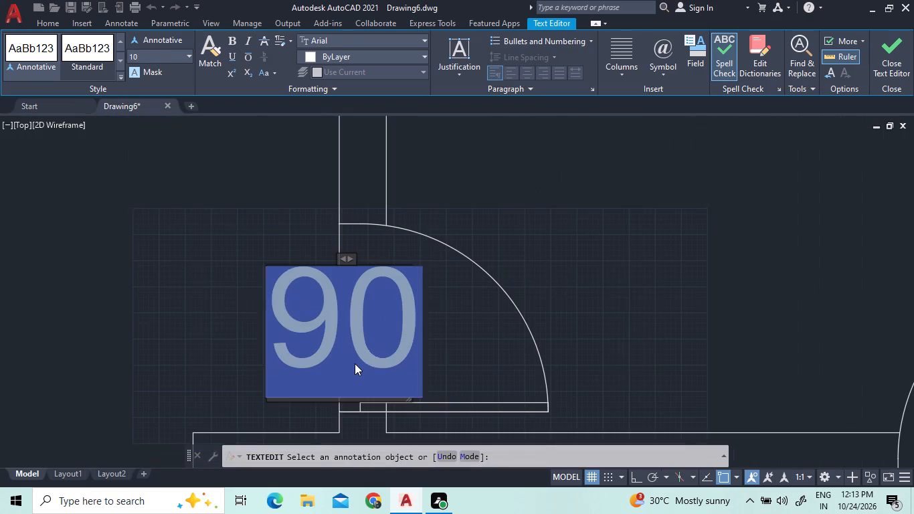
{"action": "left_click", "coordinate": [468, 313]}
Offset the short horizontal outer wall line below and left of the kitchen's left door upward by 90.
{"action": "scroll", "coordinate": [348, 281], "scroll_direction": "down", "scroll_amount": 1}
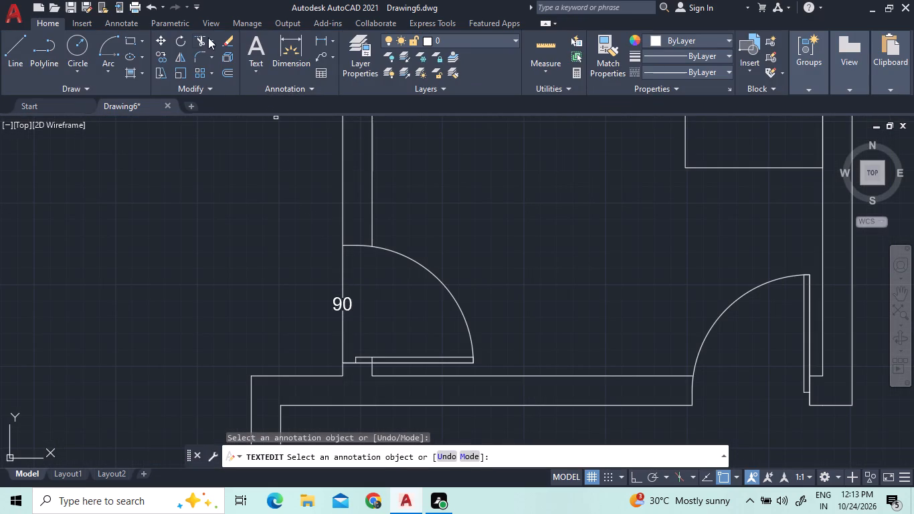
{"action": "left_click", "coordinate": [223, 77]}
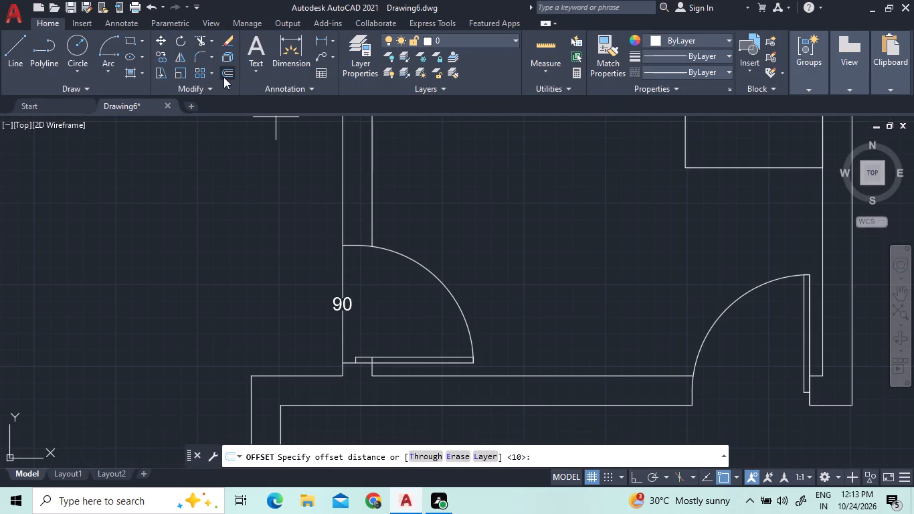
{"action": "type", "text": "10"}
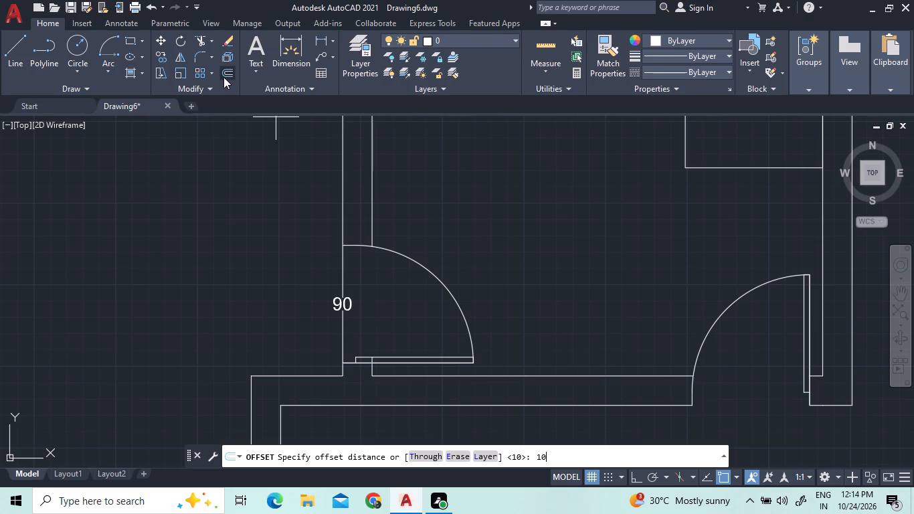
{"action": "key", "text": "BackSpace"}
{"action": "key", "text": "BackSpace"}
{"action": "type", "text": "90"}
{"action": "key", "text": "Return"}
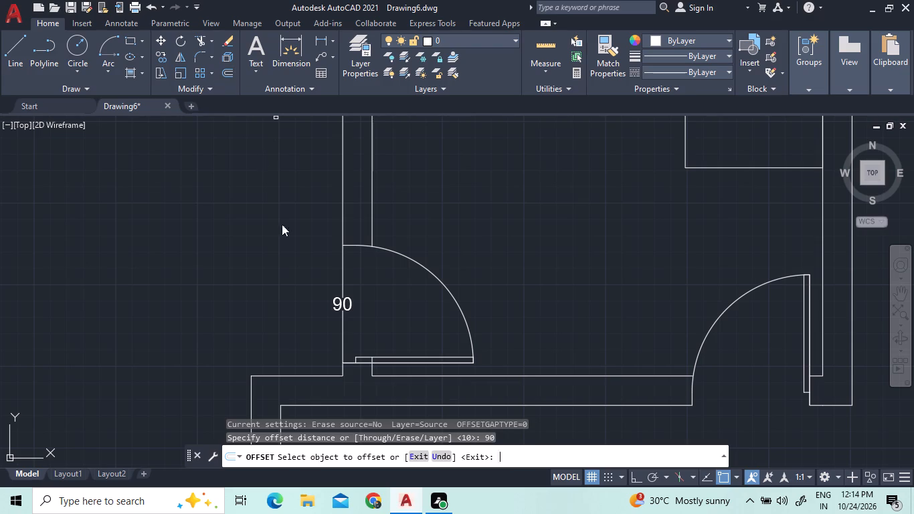
{"action": "left_click", "coordinate": [280, 377]}
{"action": "left_click", "coordinate": [274, 243]}
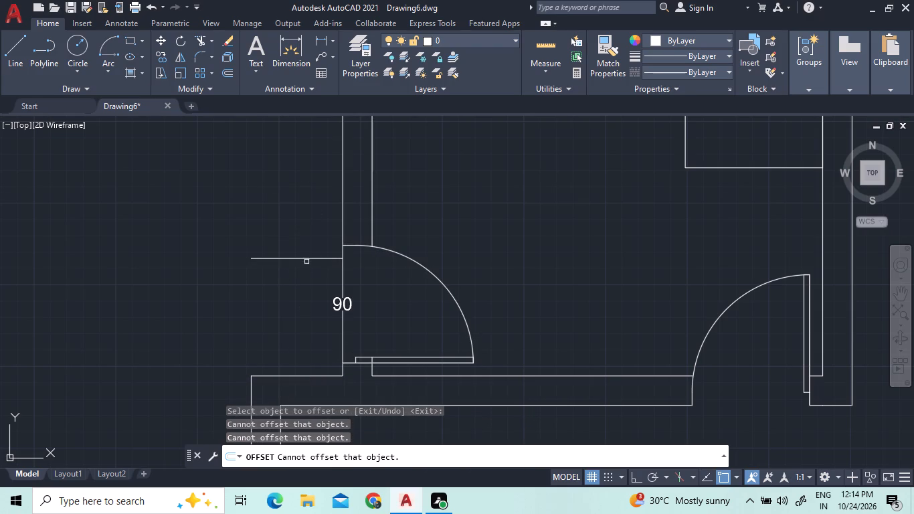
With Ortho on, draw a 70-long horizontal line outward to the left from the top corner of the kitchen's left door opening.
{"action": "left_click", "coordinate": [15, 51]}
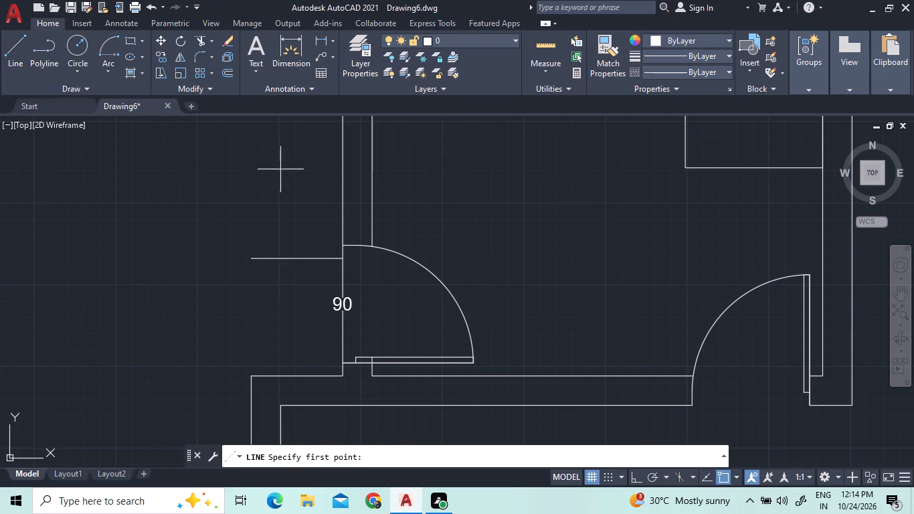
{"action": "left_click", "coordinate": [345, 245]}
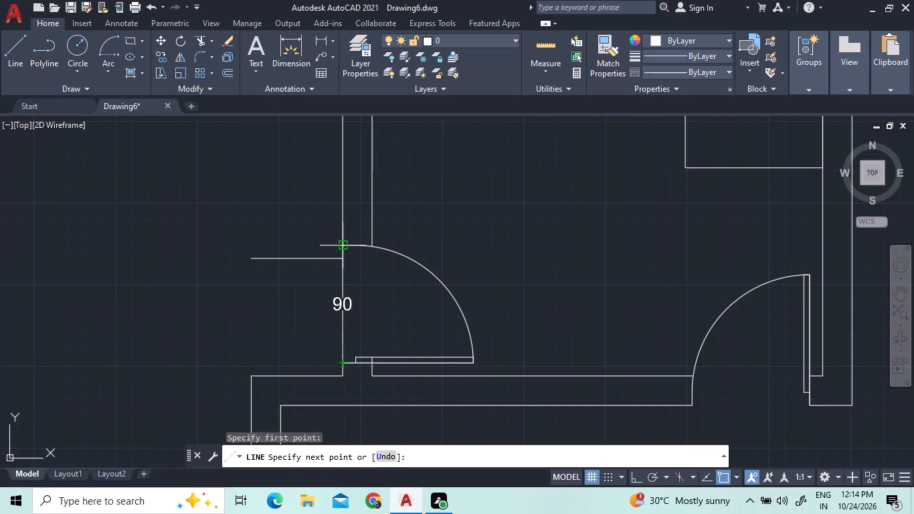
{"action": "key", "text": "F8"}
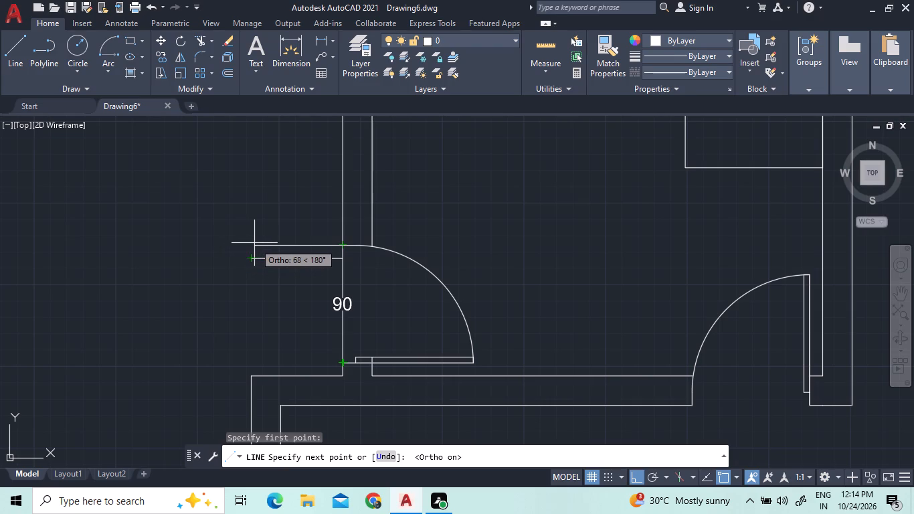
{"action": "scroll", "coordinate": [252, 244], "scroll_direction": "up", "scroll_amount": 3}
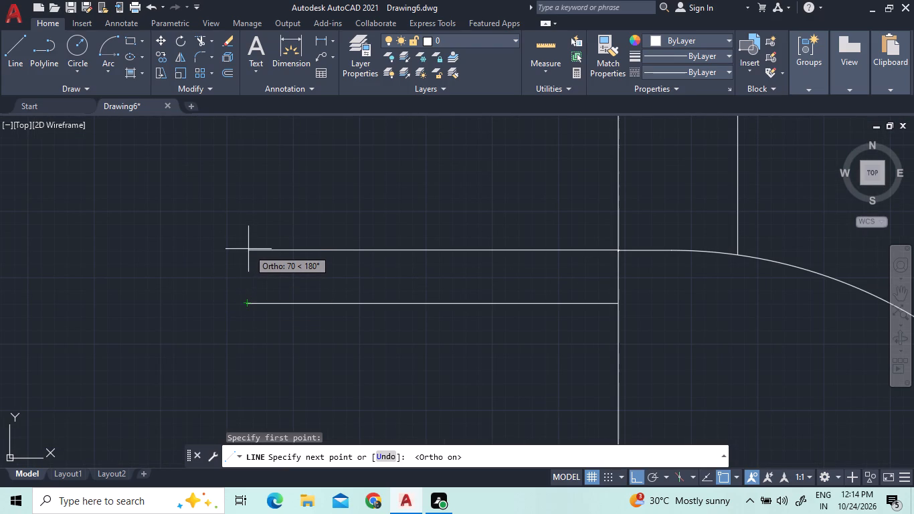
{"action": "scroll", "coordinate": [597, 232], "scroll_direction": "up", "scroll_amount": 2}
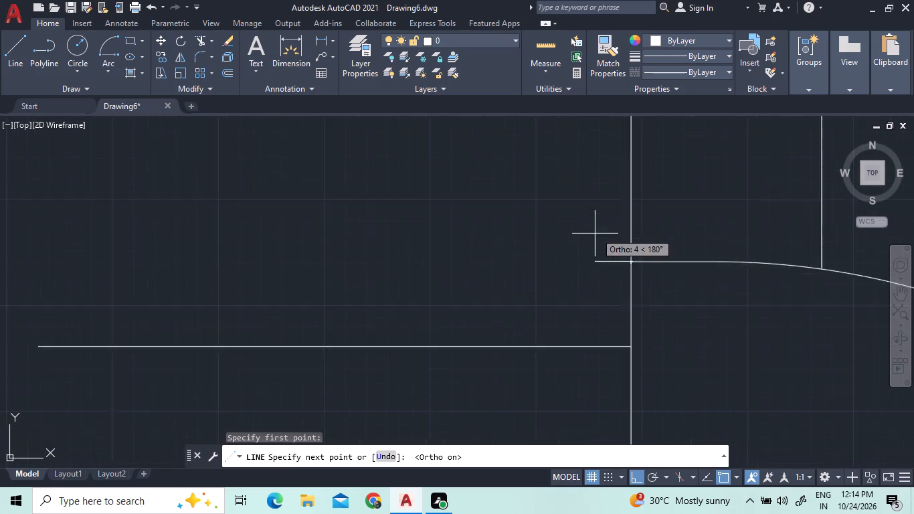
{"action": "scroll", "coordinate": [593, 235], "scroll_direction": "up", "scroll_amount": 2}
{"action": "scroll", "coordinate": [374, 313], "scroll_direction": "down", "scroll_amount": 4}
{"action": "scroll", "coordinate": [296, 287], "scroll_direction": "down", "scroll_amount": 1}
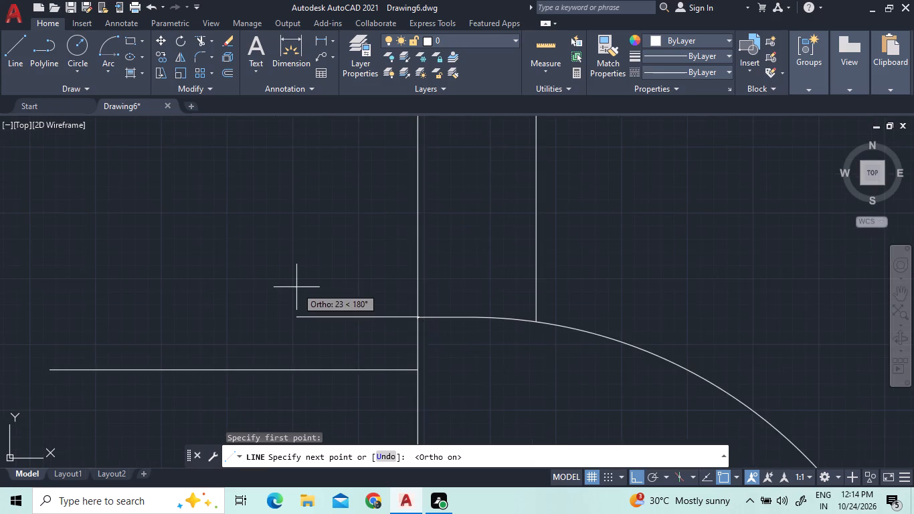
{"action": "scroll", "coordinate": [296, 287], "scroll_direction": "down", "scroll_amount": 2}
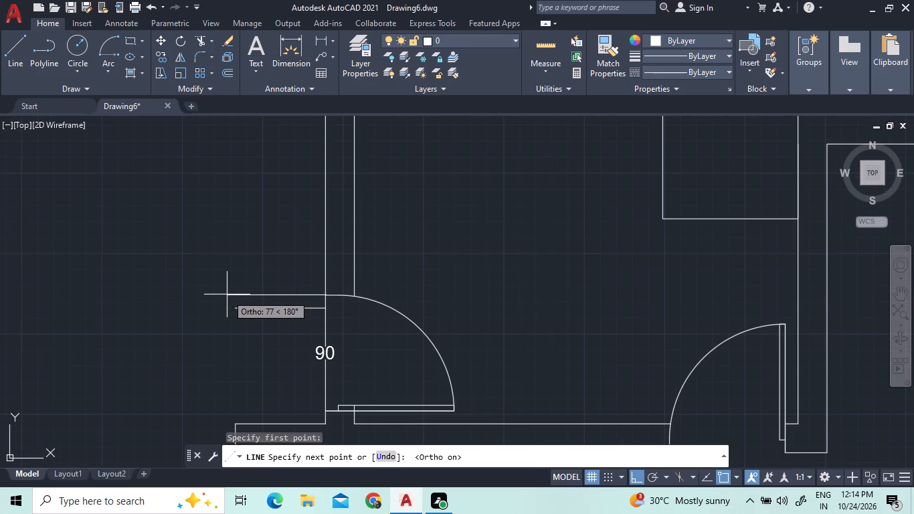
{"action": "type", "text": "70"}
{"action": "key", "text": "Return"}
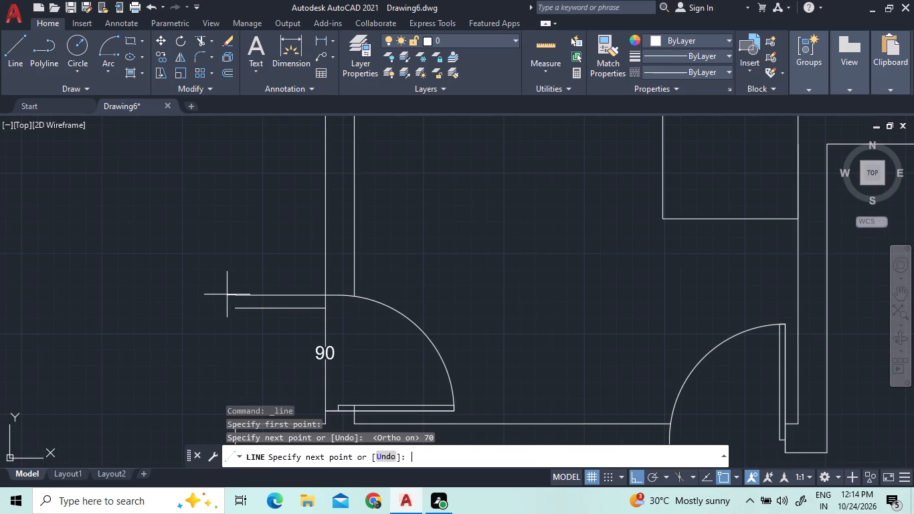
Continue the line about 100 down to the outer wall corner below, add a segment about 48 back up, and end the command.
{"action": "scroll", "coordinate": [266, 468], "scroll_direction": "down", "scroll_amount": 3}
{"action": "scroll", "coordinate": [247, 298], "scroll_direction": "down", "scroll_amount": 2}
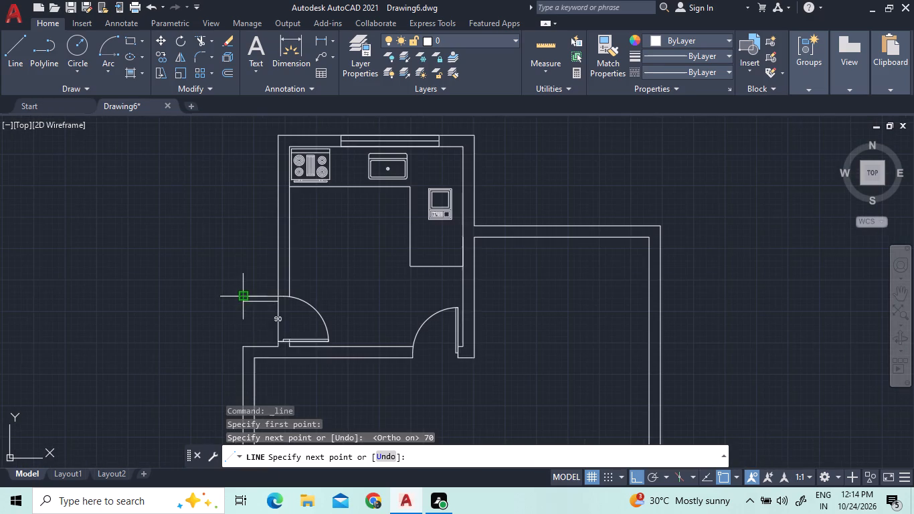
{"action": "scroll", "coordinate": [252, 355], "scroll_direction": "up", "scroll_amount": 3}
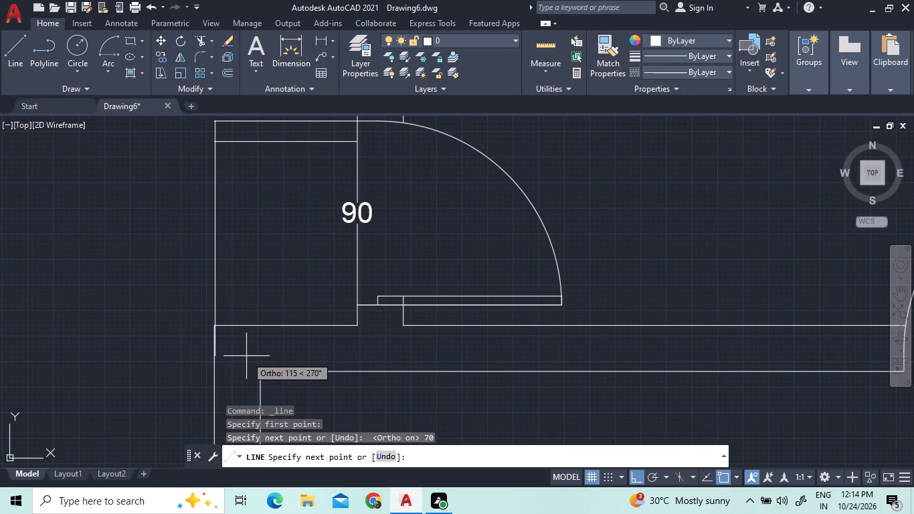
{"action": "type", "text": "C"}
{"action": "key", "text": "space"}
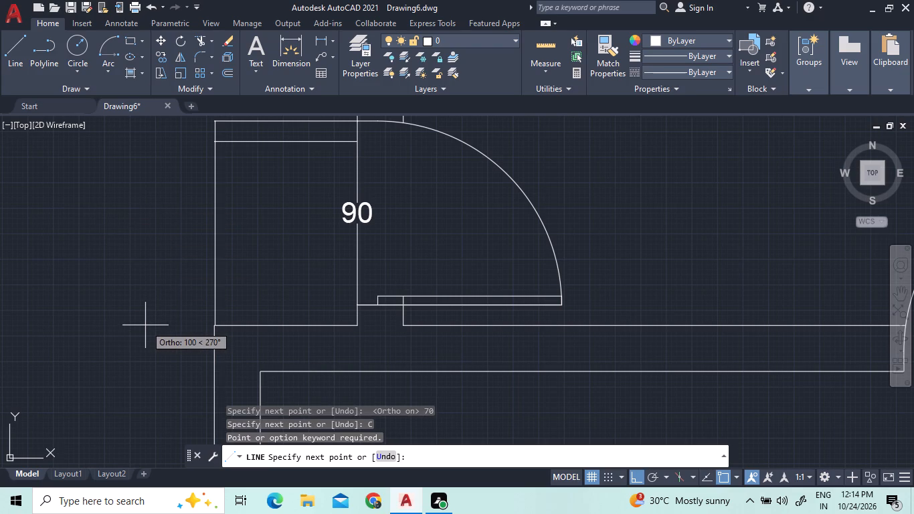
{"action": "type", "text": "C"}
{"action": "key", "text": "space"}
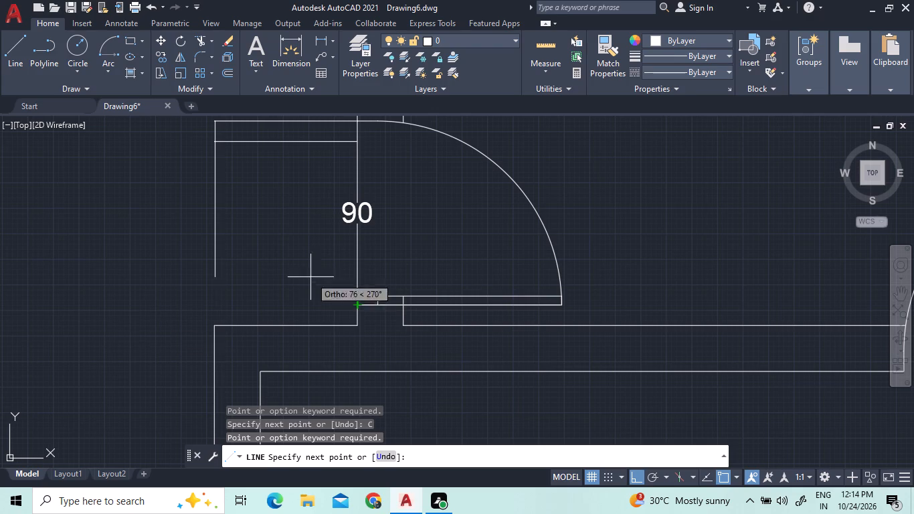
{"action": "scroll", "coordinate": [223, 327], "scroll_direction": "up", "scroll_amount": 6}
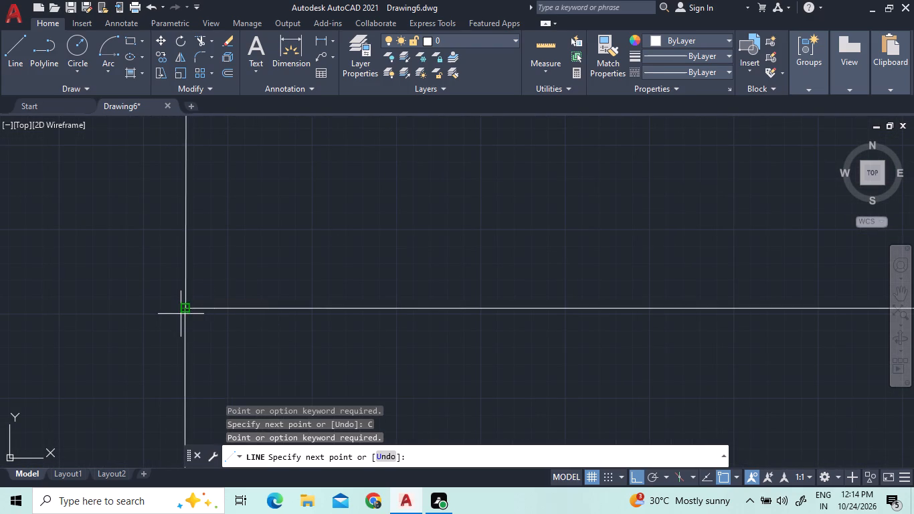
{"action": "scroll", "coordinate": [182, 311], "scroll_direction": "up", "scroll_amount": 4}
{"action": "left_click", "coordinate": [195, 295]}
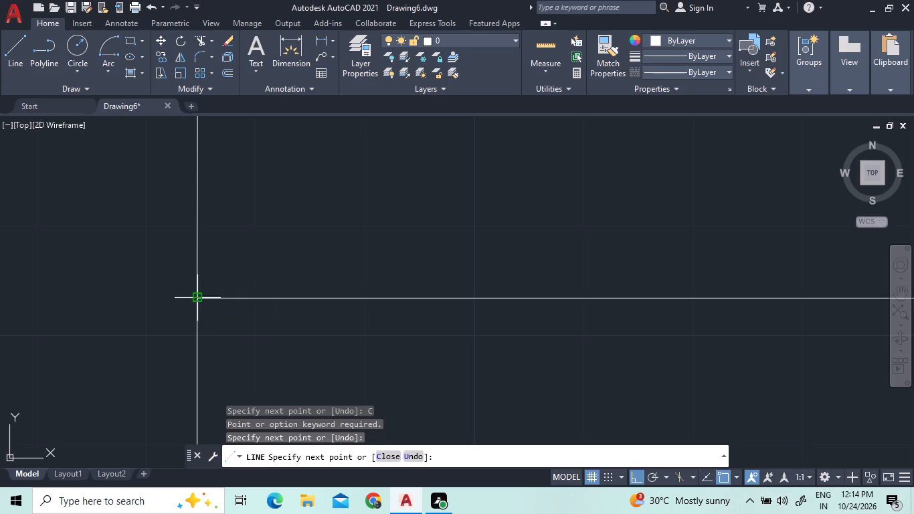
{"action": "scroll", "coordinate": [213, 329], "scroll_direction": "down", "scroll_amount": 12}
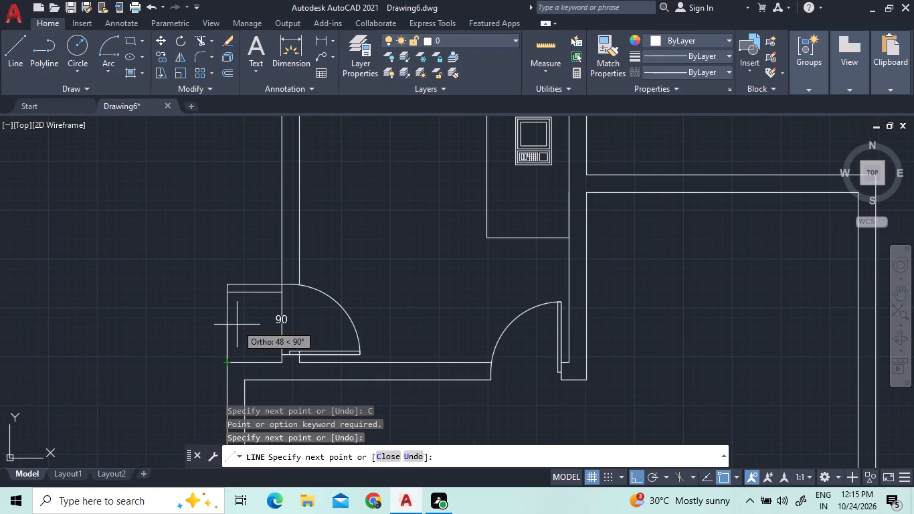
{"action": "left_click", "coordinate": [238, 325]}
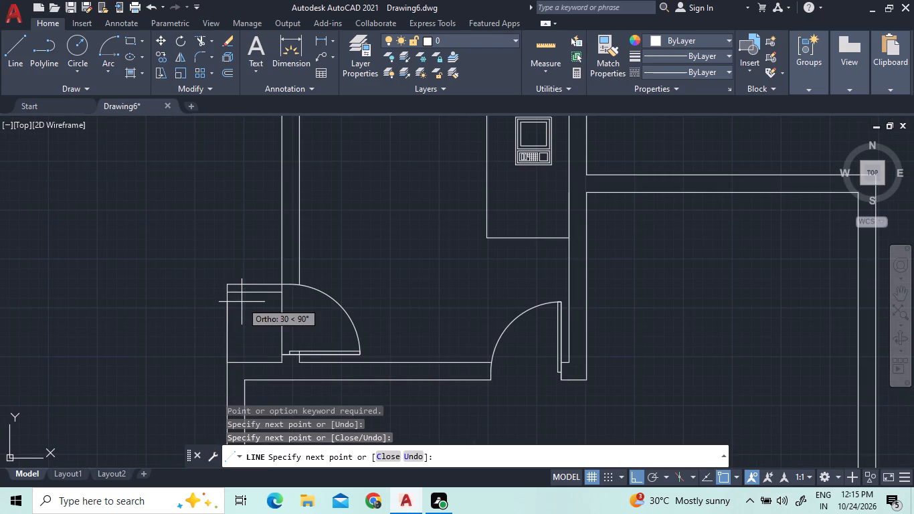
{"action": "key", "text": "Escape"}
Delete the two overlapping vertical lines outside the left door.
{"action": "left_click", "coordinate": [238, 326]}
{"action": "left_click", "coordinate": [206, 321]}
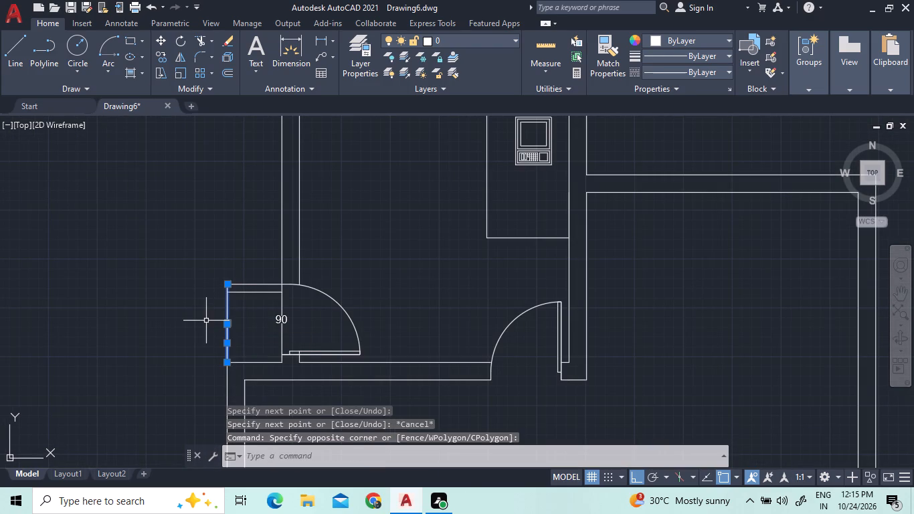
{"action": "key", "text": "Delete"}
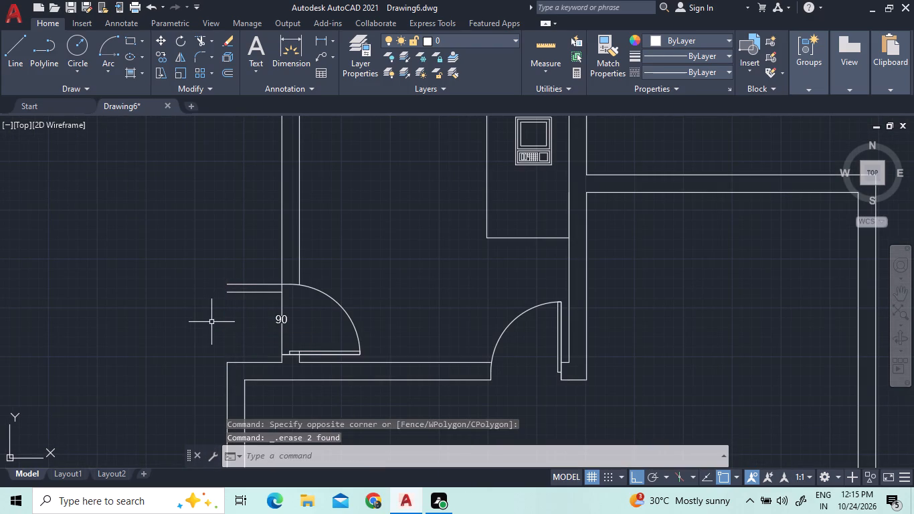
Draw a vertical line about 100 long from the outer wall corner below the left door up to the 70-long line's level.
{"action": "left_click", "coordinate": [14, 50]}
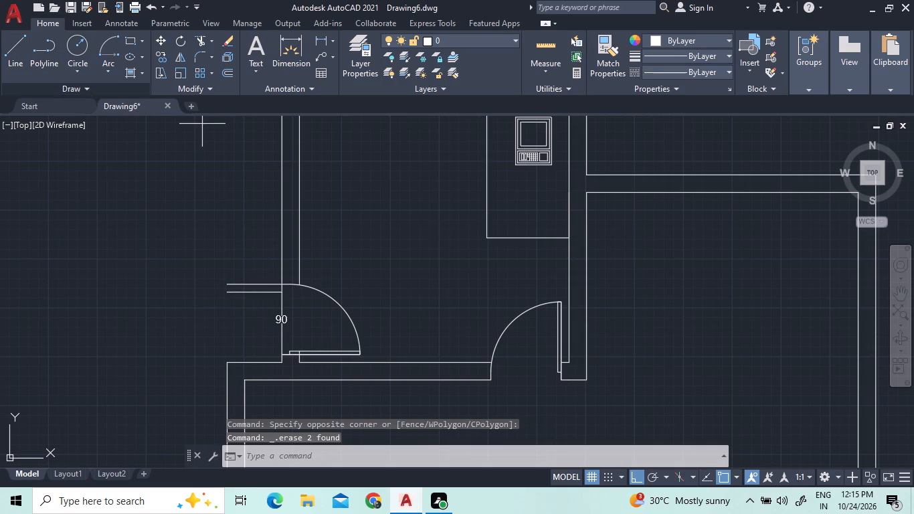
{"action": "scroll", "coordinate": [242, 343], "scroll_direction": "down", "scroll_amount": 1}
{"action": "scroll", "coordinate": [232, 349], "scroll_direction": "up", "scroll_amount": 2}
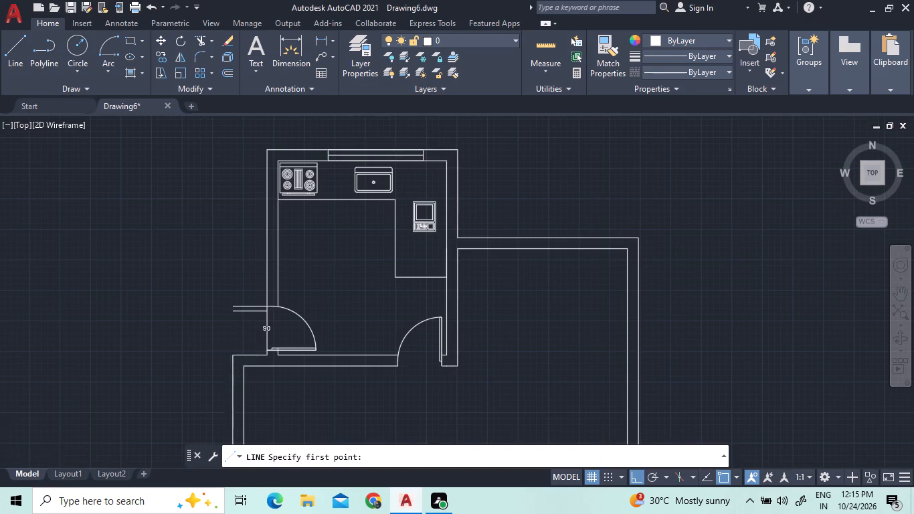
{"action": "scroll", "coordinate": [232, 349], "scroll_direction": "up", "scroll_amount": 1}
{"action": "left_click", "coordinate": [233, 378]}
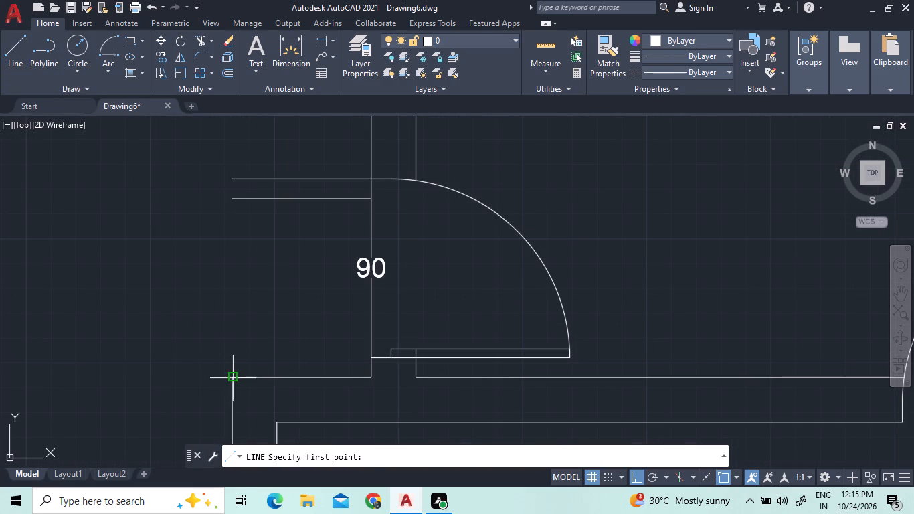
{"action": "scroll", "coordinate": [225, 176], "scroll_direction": "up", "scroll_amount": 4}
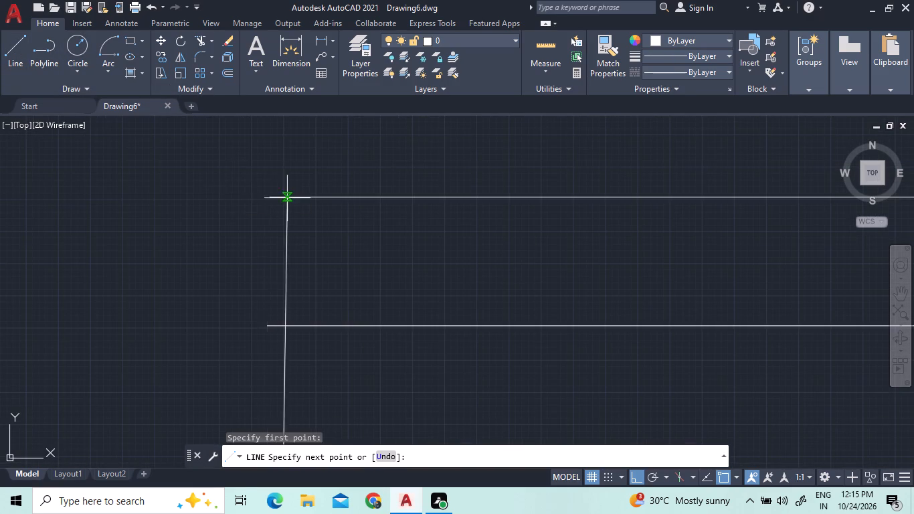
{"action": "scroll", "coordinate": [268, 195], "scroll_direction": "up", "scroll_amount": 4}
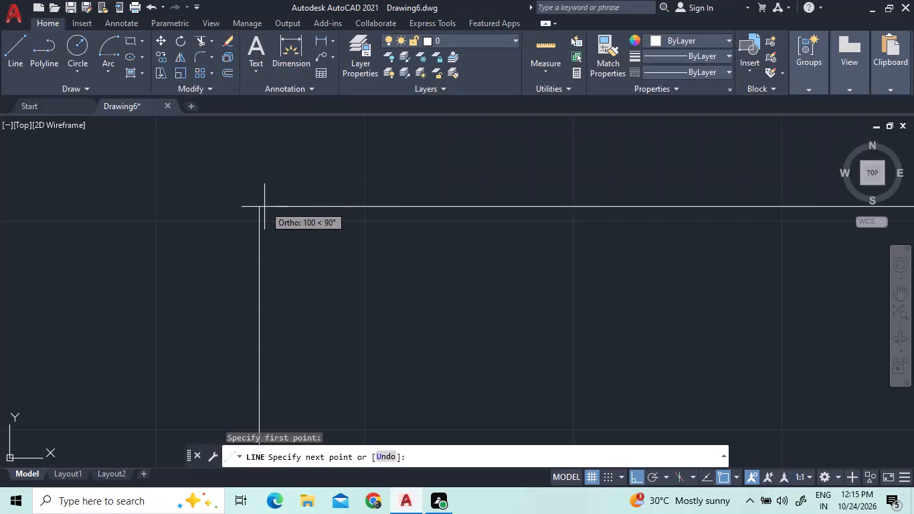
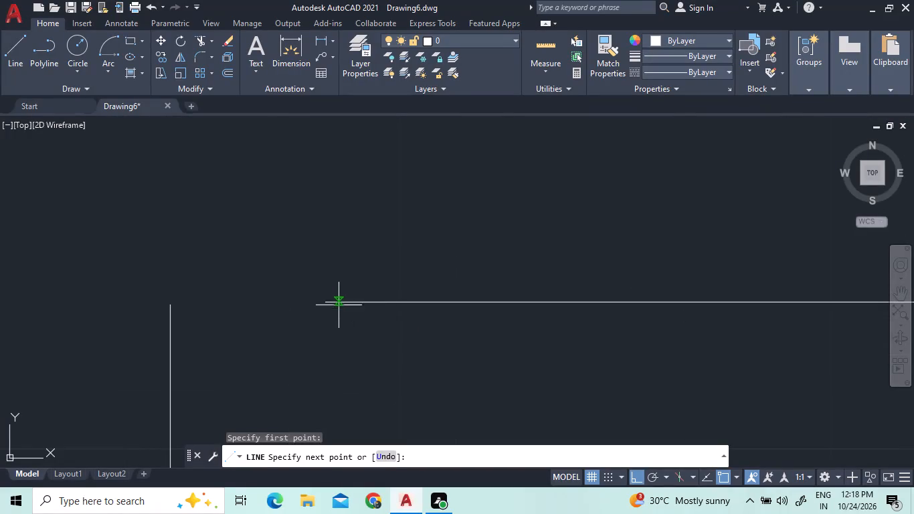
Finish the vertical line outside the left door and close its top corner with a segment to the 70-long line's outer end.
{"action": "left_click", "coordinate": [170, 301]}
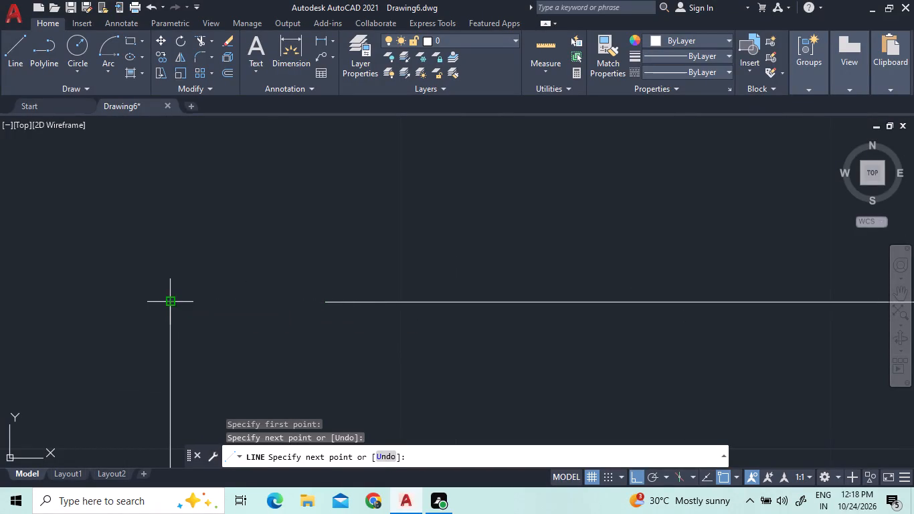
{"action": "scroll", "coordinate": [331, 305], "scroll_direction": "up", "scroll_amount": 4}
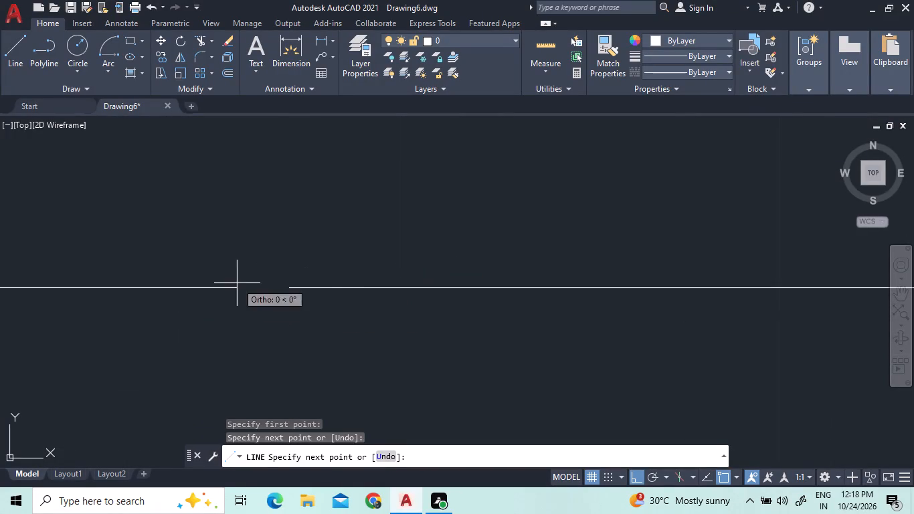
{"action": "left_click", "coordinate": [290, 286]}
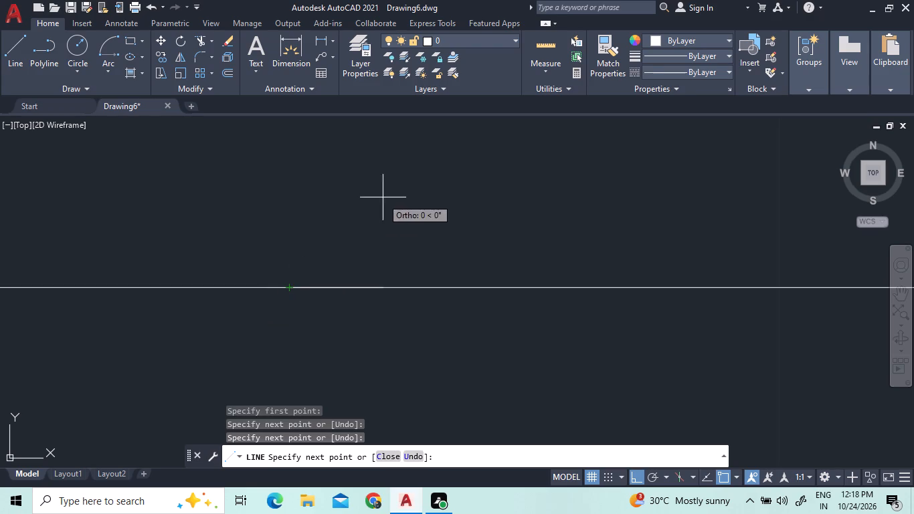
{"action": "scroll", "coordinate": [383, 197], "scroll_direction": "down", "scroll_amount": 17}
{"action": "scroll", "coordinate": [314, 235], "scroll_direction": "down", "scroll_amount": 3}
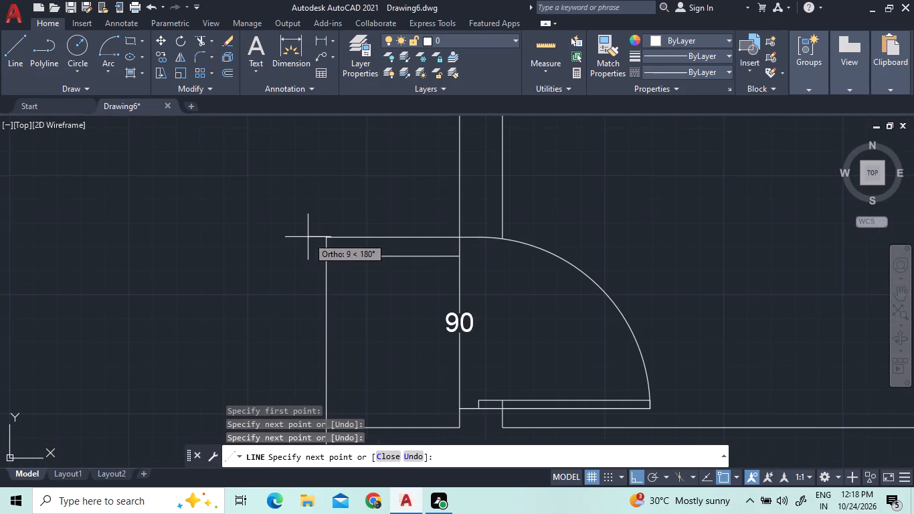
{"action": "key", "text": "Escape"}
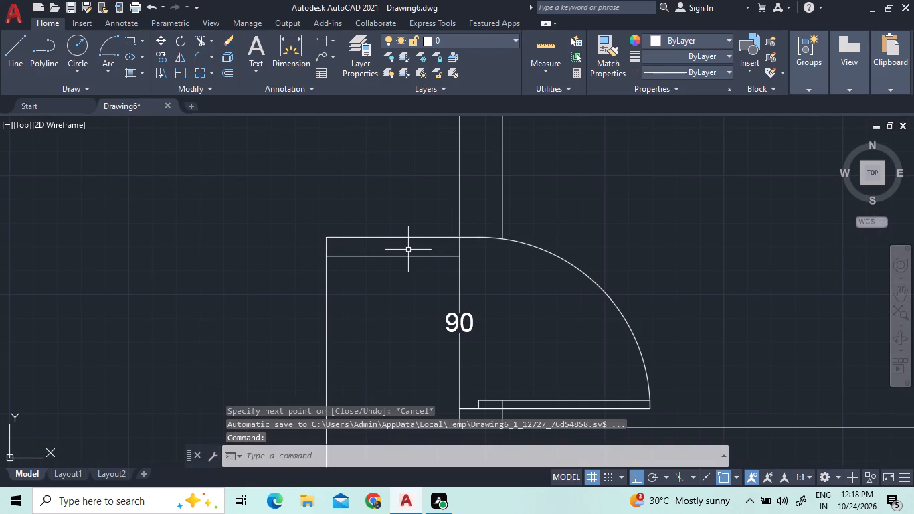
Delete the 90 dimension at the left door and the extra horizontal line just below the 70-long line.
{"action": "left_click", "coordinate": [481, 301]}
{"action": "left_click", "coordinate": [442, 305]}
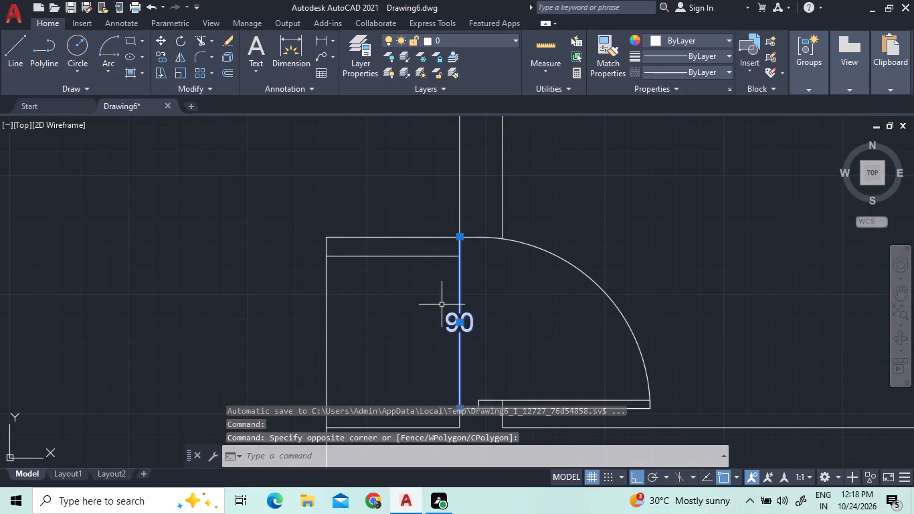
{"action": "key", "text": "Delete"}
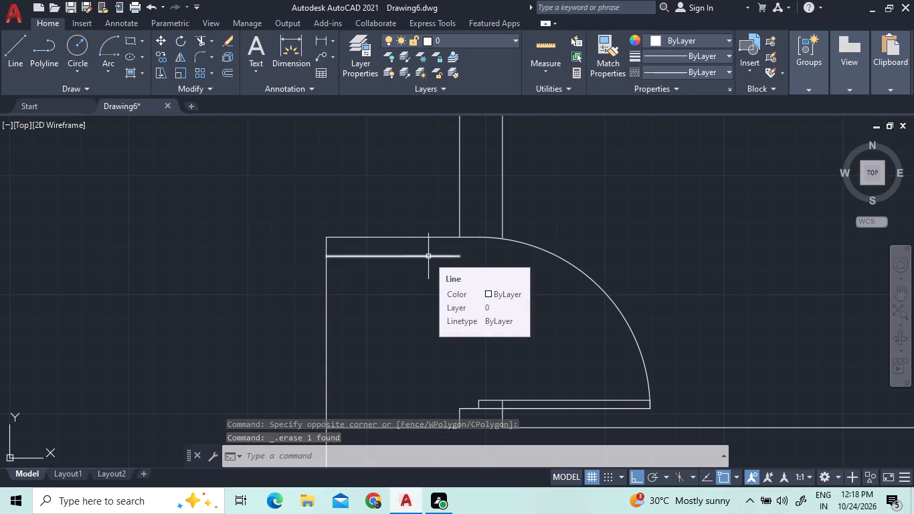
{"action": "left_click", "coordinate": [428, 256]}
{"action": "key", "text": "Delete"}
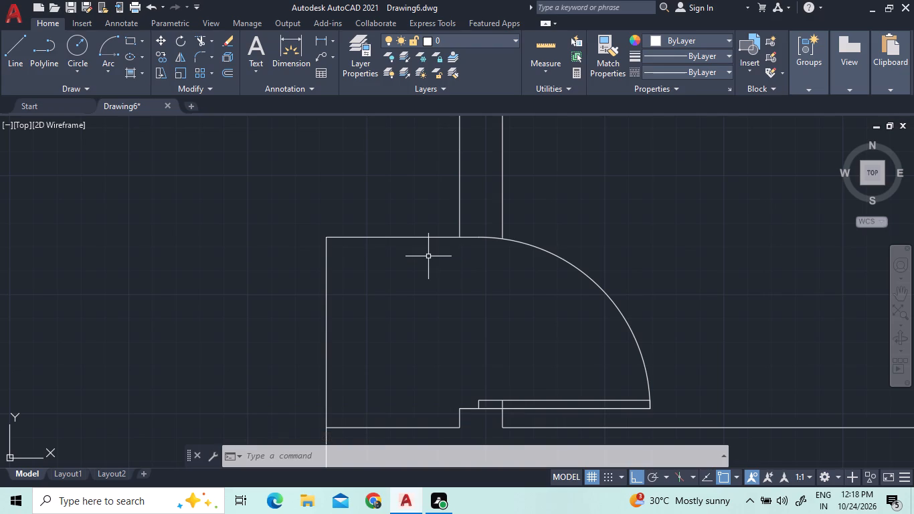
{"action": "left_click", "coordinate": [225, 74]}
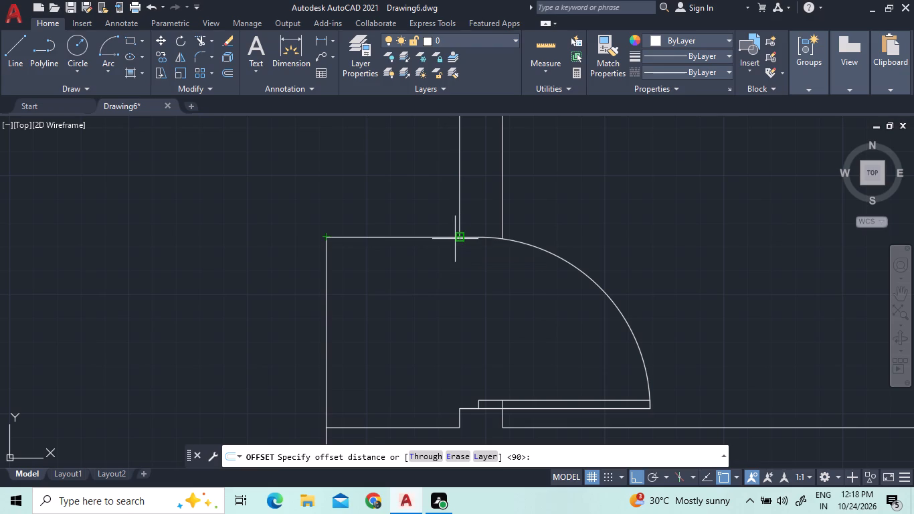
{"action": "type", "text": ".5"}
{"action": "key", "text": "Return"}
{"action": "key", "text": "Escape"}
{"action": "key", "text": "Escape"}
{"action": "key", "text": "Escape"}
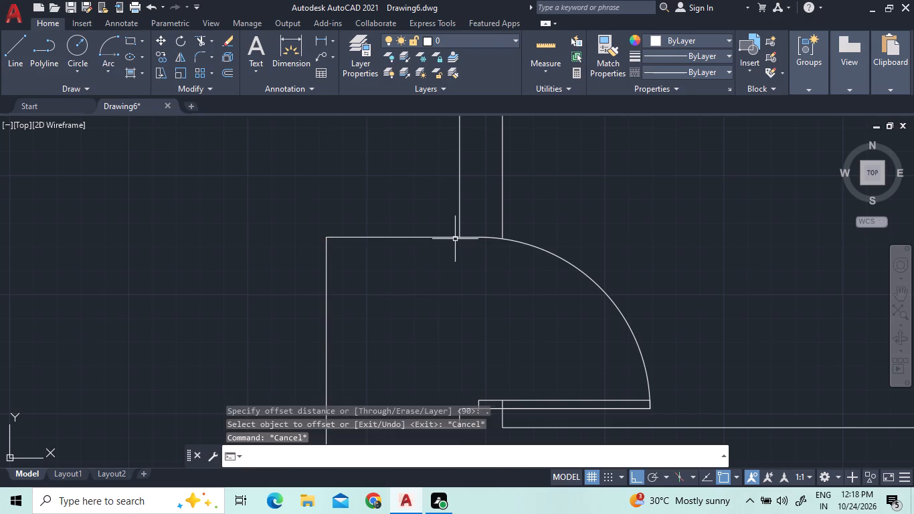
Offset the outer vertical line outside the left door by 35 toward the door, and offset the resulting line by 35 again.
{"action": "key", "text": "o"}
{"action": "key", "text": "Return"}
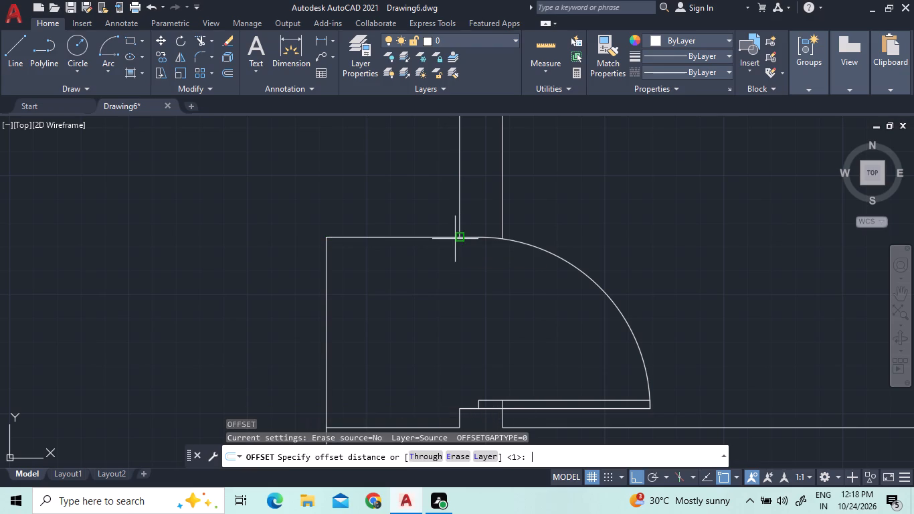
{"action": "type", "text": "35"}
{"action": "key", "text": "Return"}
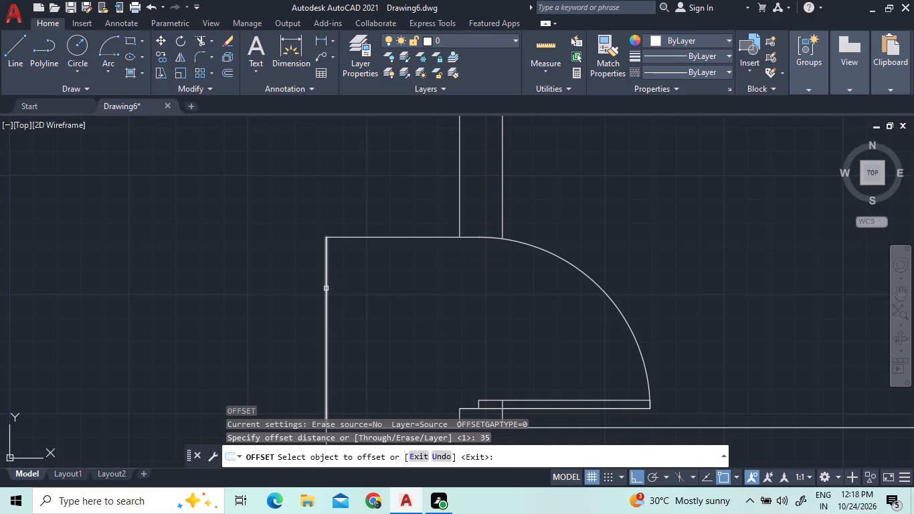
{"action": "left_click", "coordinate": [326, 288]}
{"action": "left_click", "coordinate": [365, 284]}
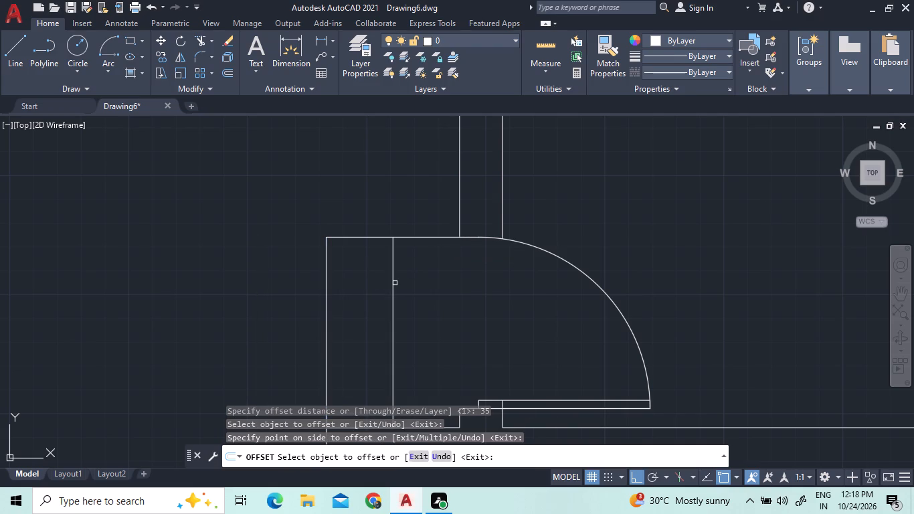
{"action": "left_click", "coordinate": [395, 283]}
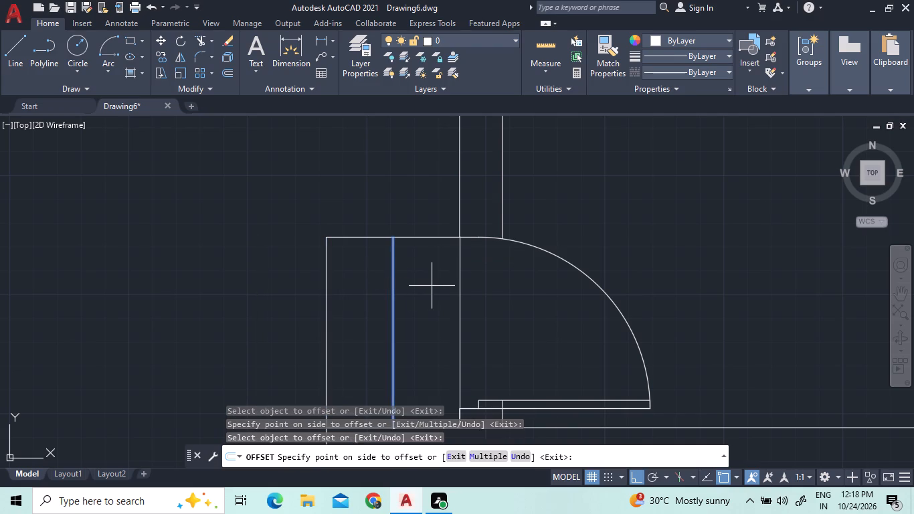
{"action": "left_click", "coordinate": [432, 286]}
{"action": "scroll", "coordinate": [450, 226], "scroll_direction": "down", "scroll_amount": 3}
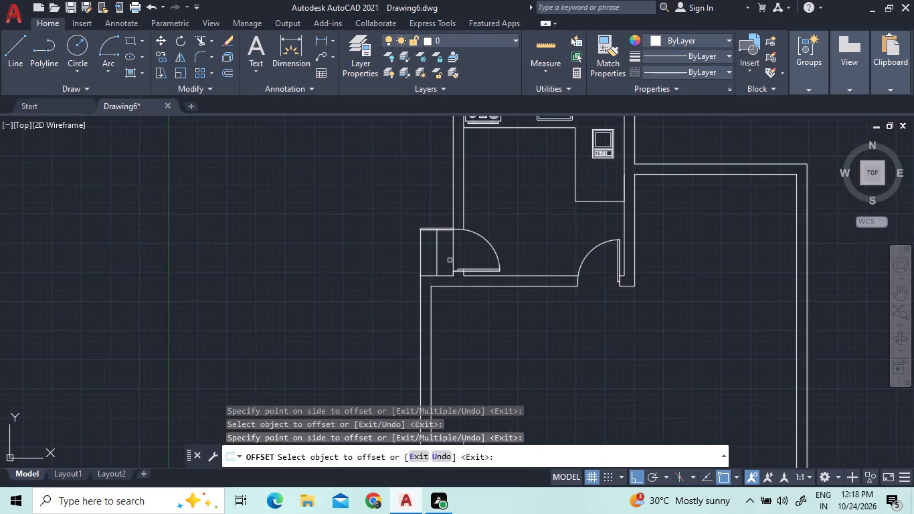
{"action": "scroll", "coordinate": [451, 262], "scroll_direction": "up", "scroll_amount": 2}
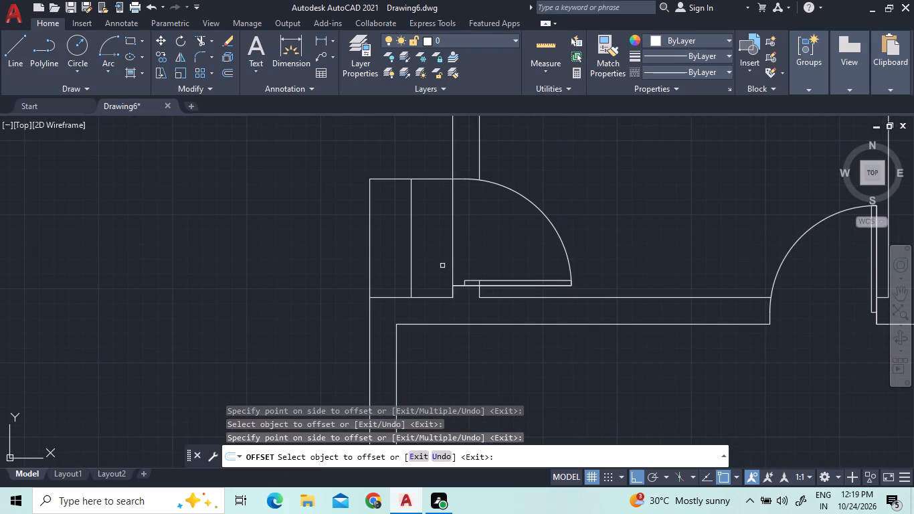
{"action": "right_click", "coordinate": [442, 266]}
{"action": "left_click", "coordinate": [450, 271]}
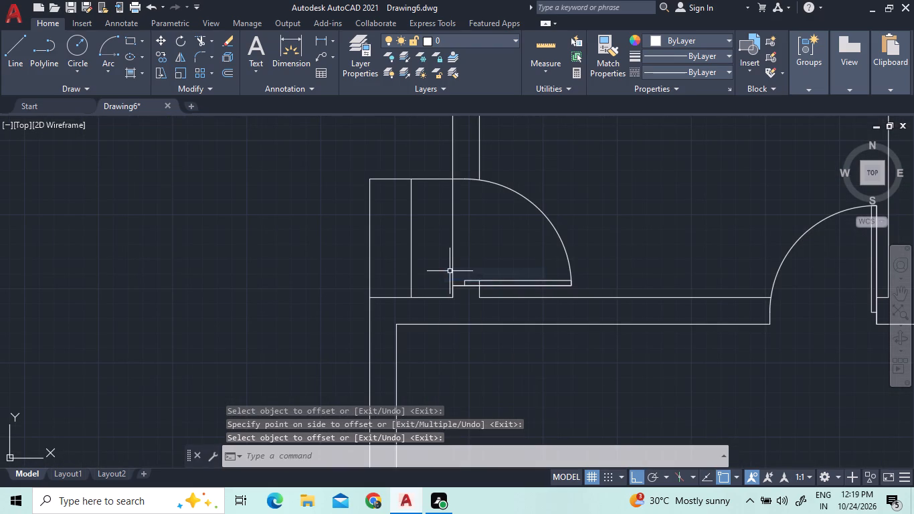
Add multiline text reading KITCHEN in the open floor area of the kitchen.
{"action": "scroll", "coordinate": [455, 313], "scroll_direction": "down", "scroll_amount": 1}
{"action": "middle_click_drag", "start_coordinate": [450, 332], "coordinate": [443, 315]}
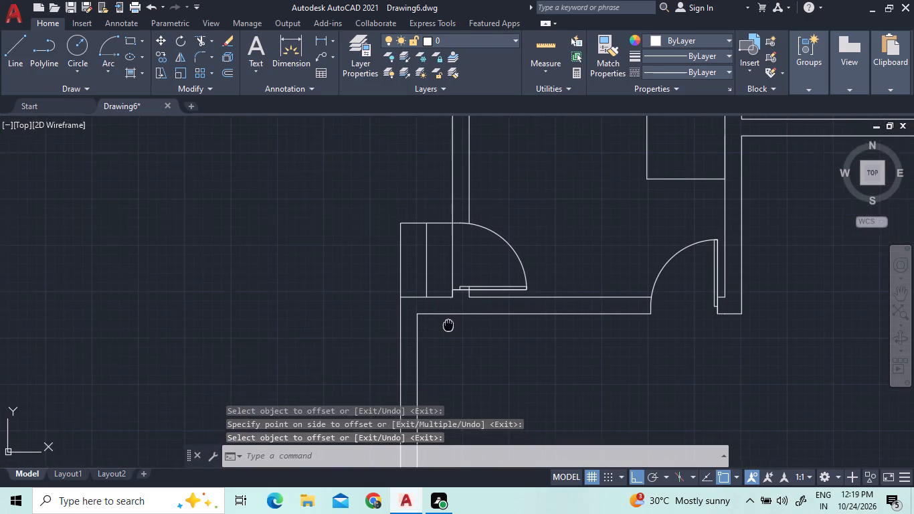
{"action": "middle_click_drag", "start_coordinate": [443, 315], "coordinate": [401, 294]}
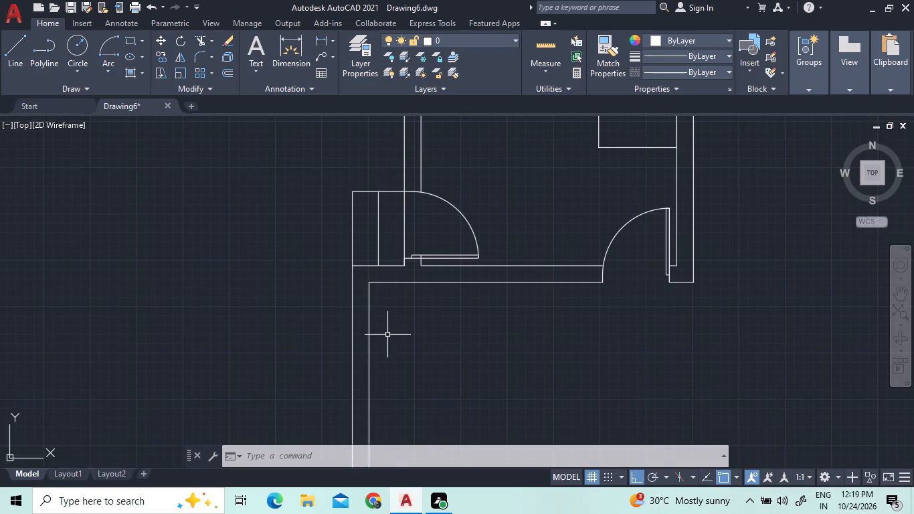
{"action": "scroll", "coordinate": [391, 337], "scroll_direction": "down", "scroll_amount": 1}
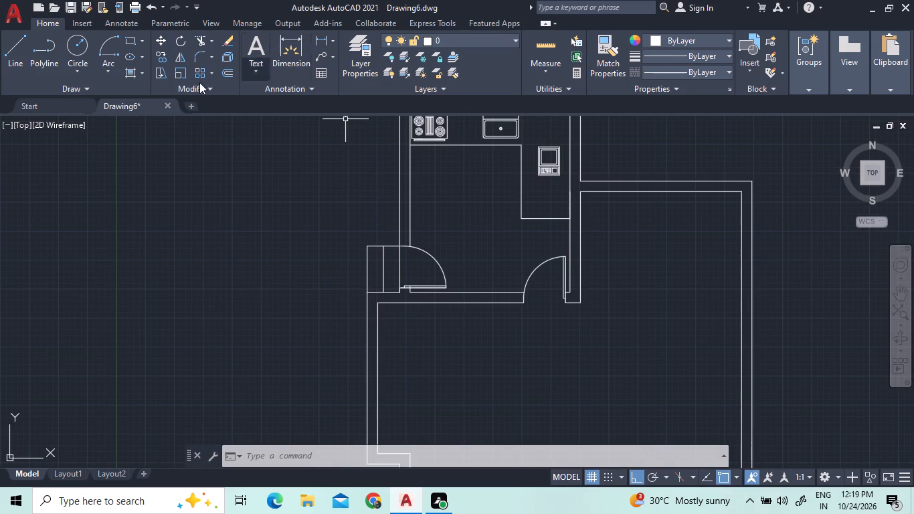
{"action": "middle_click_drag", "start_coordinate": [434, 352], "coordinate": [374, 427]}
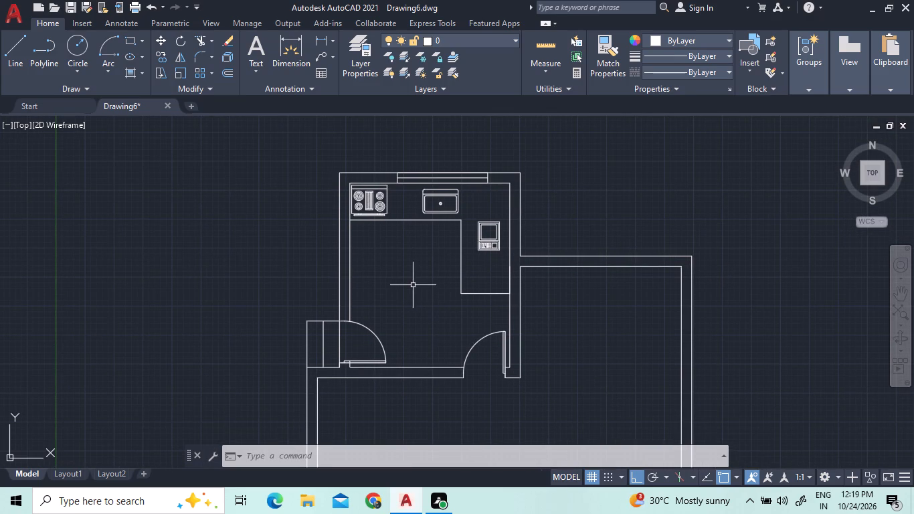
{"action": "scroll", "coordinate": [413, 285], "scroll_direction": "up", "scroll_amount": 1}
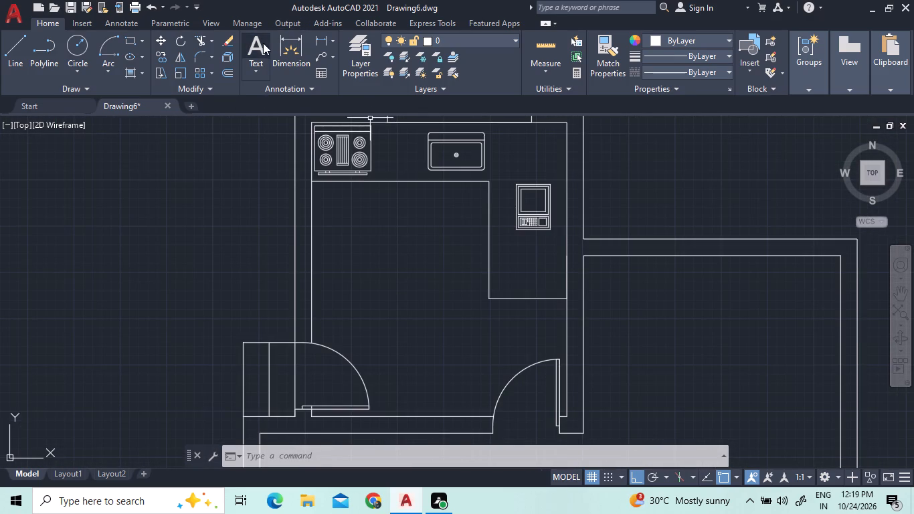
{"action": "left_click", "coordinate": [254, 47]}
{"action": "left_click", "coordinate": [341, 246]}
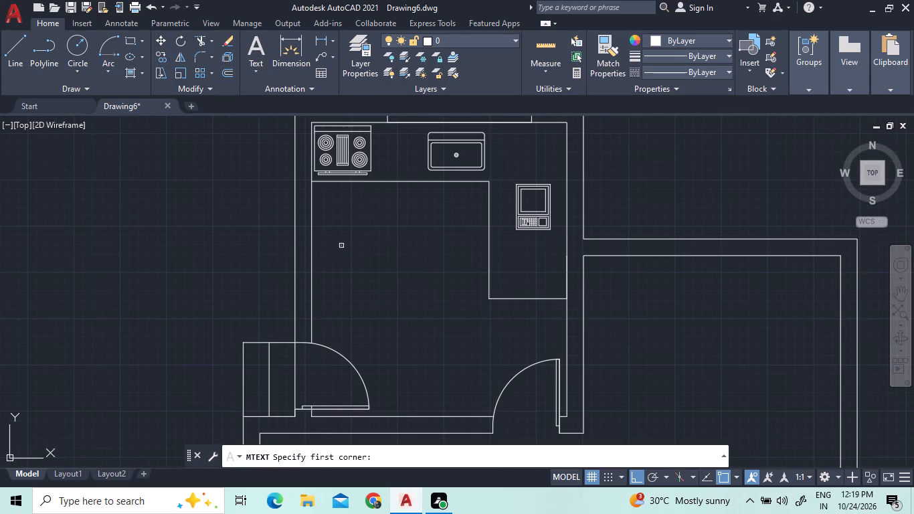
{"action": "left_click", "coordinate": [406, 298]}
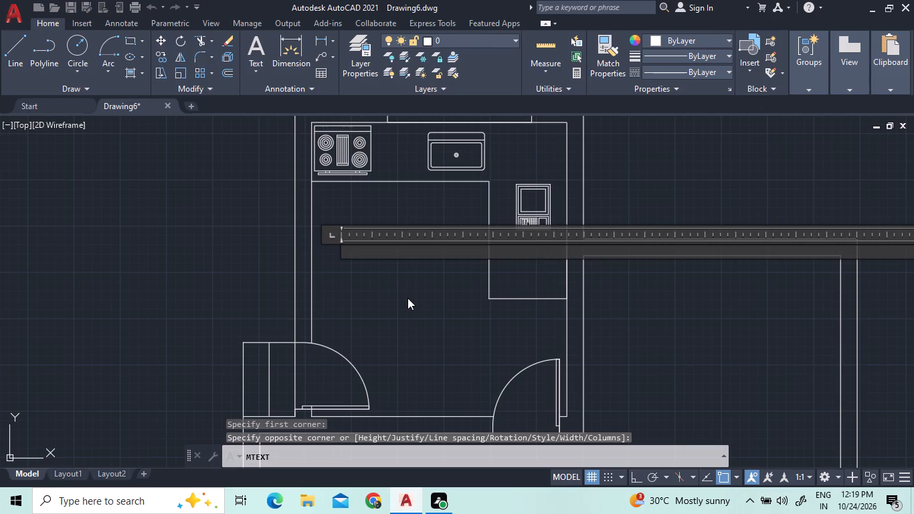
{"action": "type", "text": "KITCHEN"}
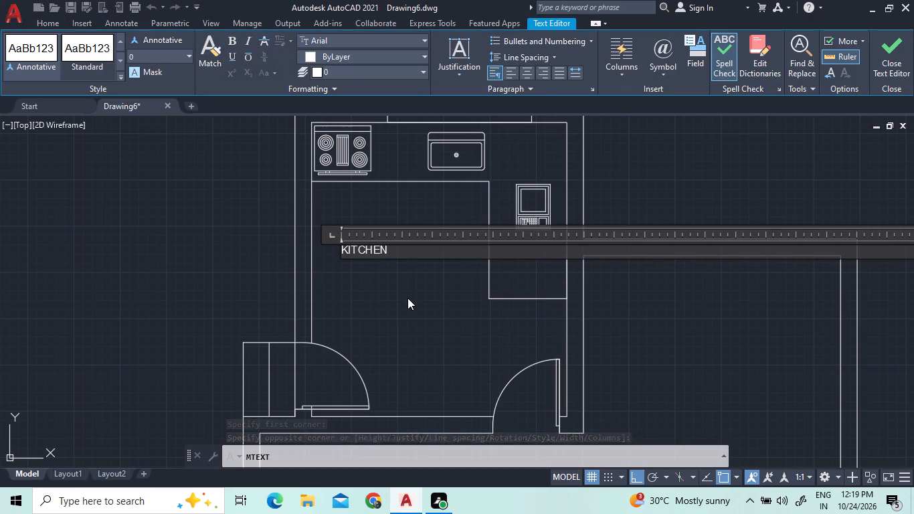
Set the KITCHEN label's text height to 10 and finish editing the text.
{"action": "left_click", "coordinate": [183, 54]}
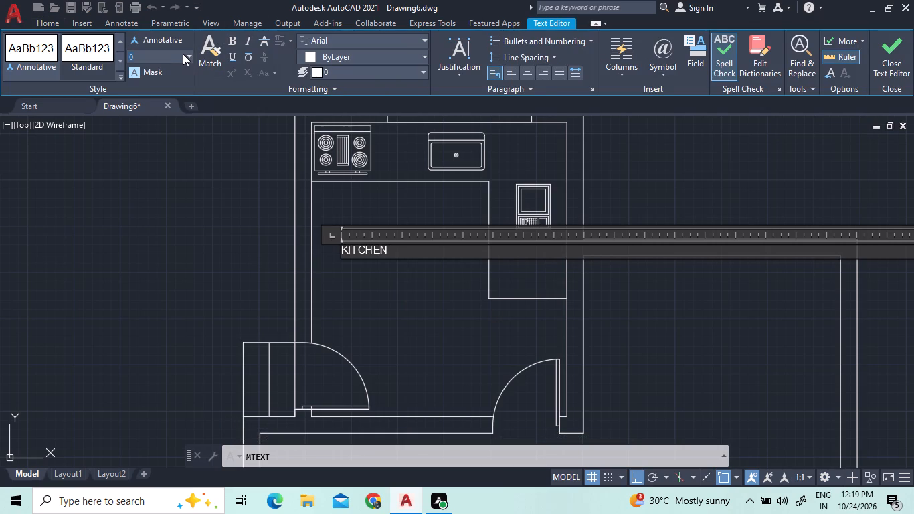
{"action": "left_click", "coordinate": [187, 54]}
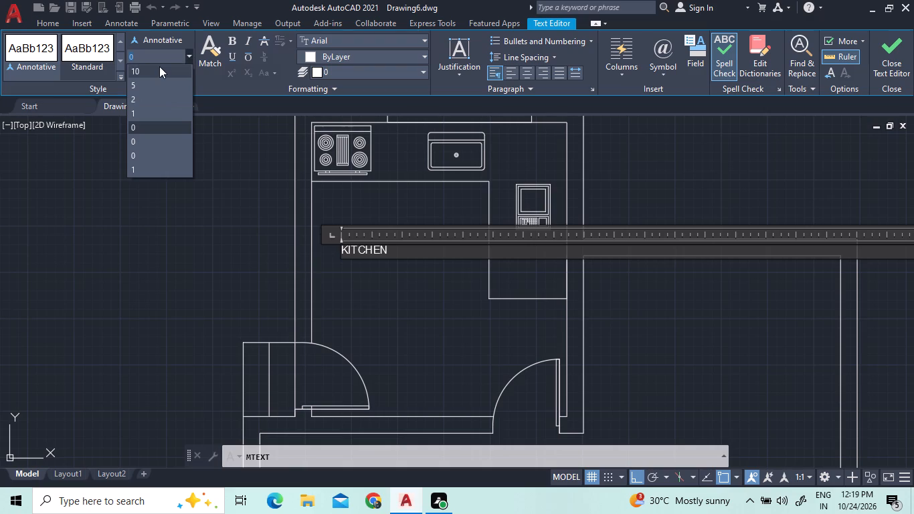
{"action": "left_click", "coordinate": [159, 66]}
{"action": "double_click", "coordinate": [397, 252]}
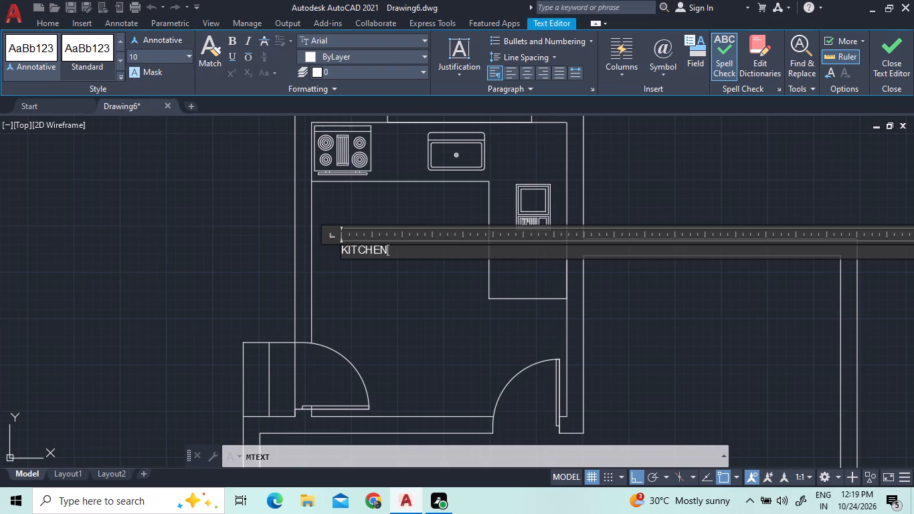
{"action": "left_click", "coordinate": [387, 252]}
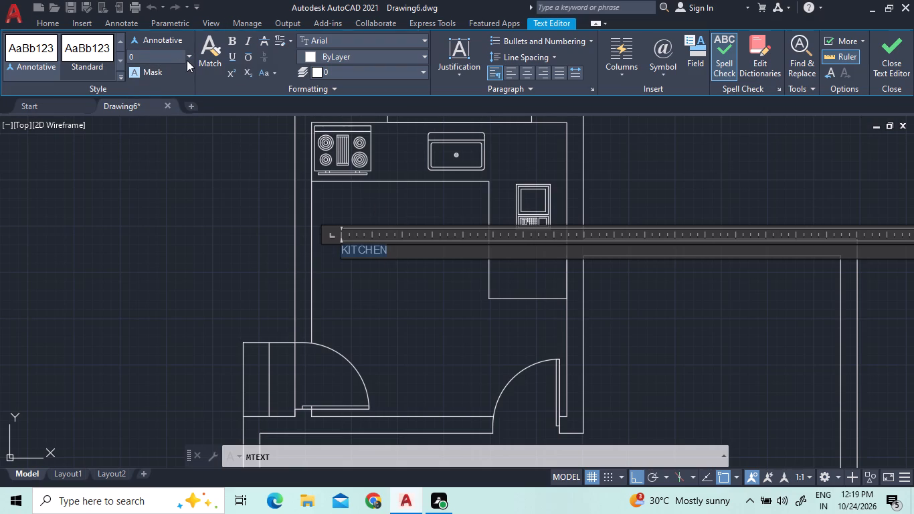
{"action": "left_click", "coordinate": [187, 60]}
{"action": "left_click", "coordinate": [165, 78]}
{"action": "left_click", "coordinate": [193, 244]}
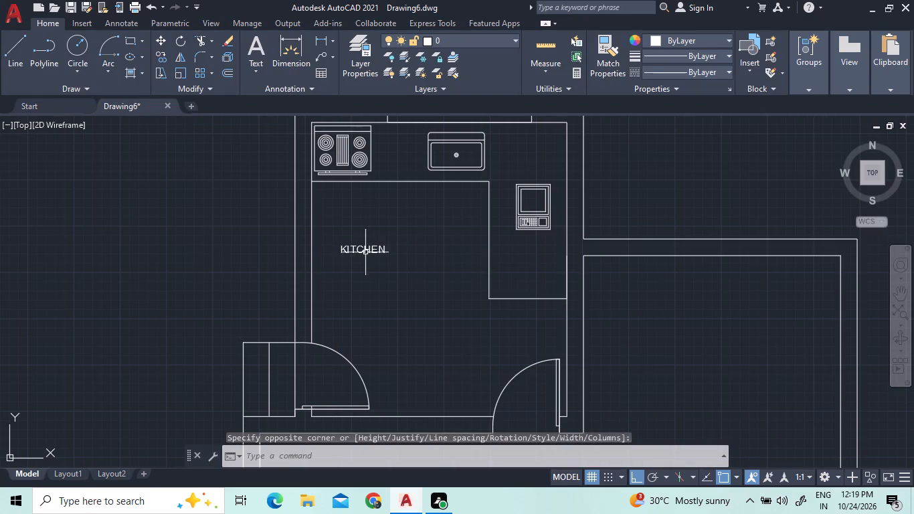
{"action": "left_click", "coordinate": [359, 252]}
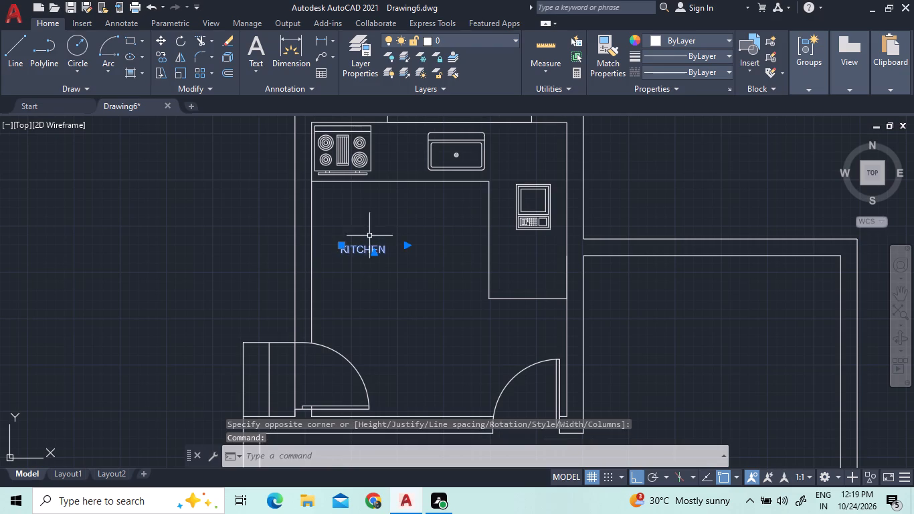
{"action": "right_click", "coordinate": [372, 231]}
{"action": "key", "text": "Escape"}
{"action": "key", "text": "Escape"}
Modify the Standard dimension style so that its text height is 15, and close the dimension style settings.
{"action": "type", "text": "DIM"}
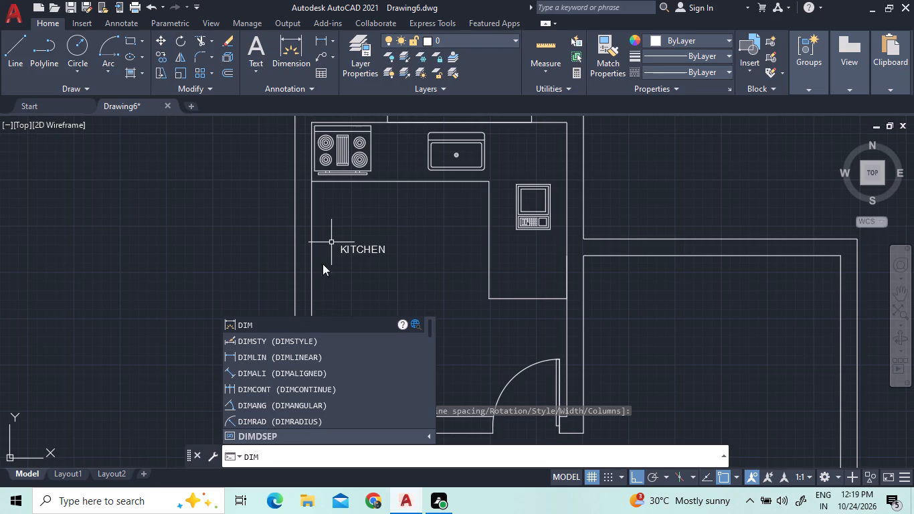
{"action": "left_click", "coordinate": [318, 338]}
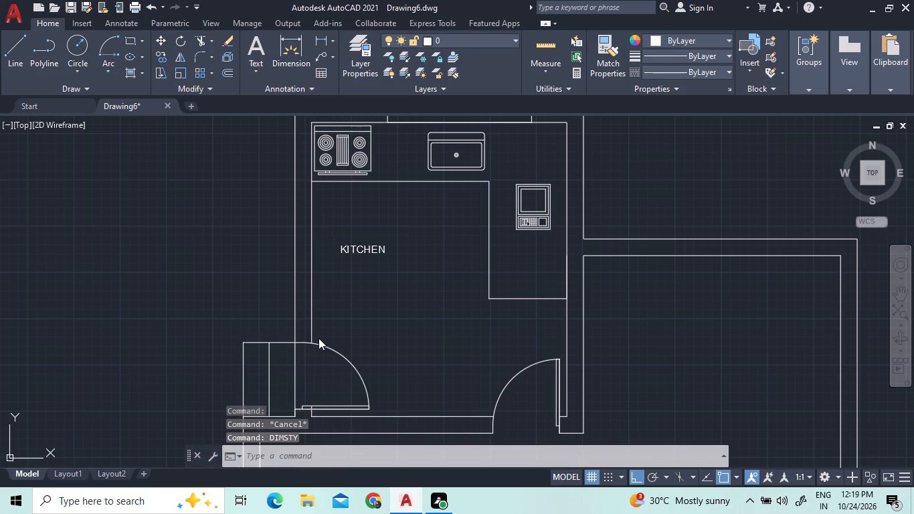
{"action": "left_click", "coordinate": [589, 217]}
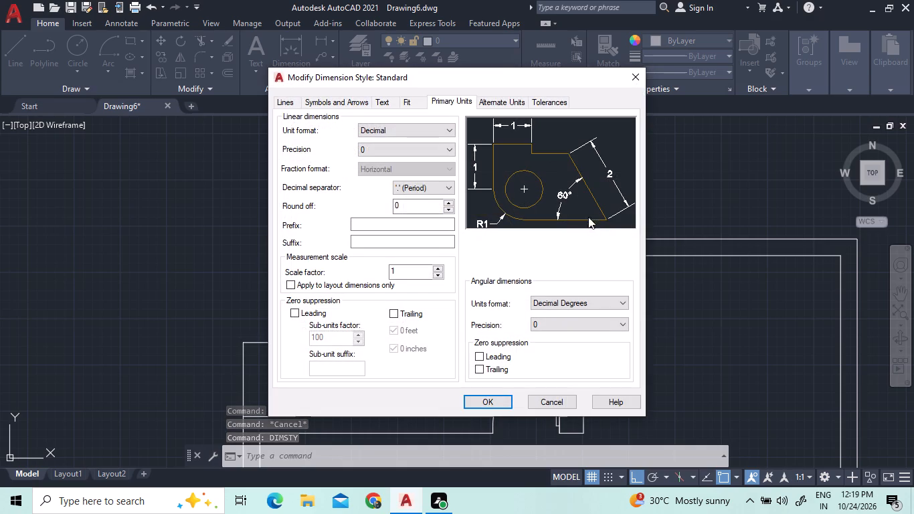
{"action": "left_click", "coordinate": [385, 98]}
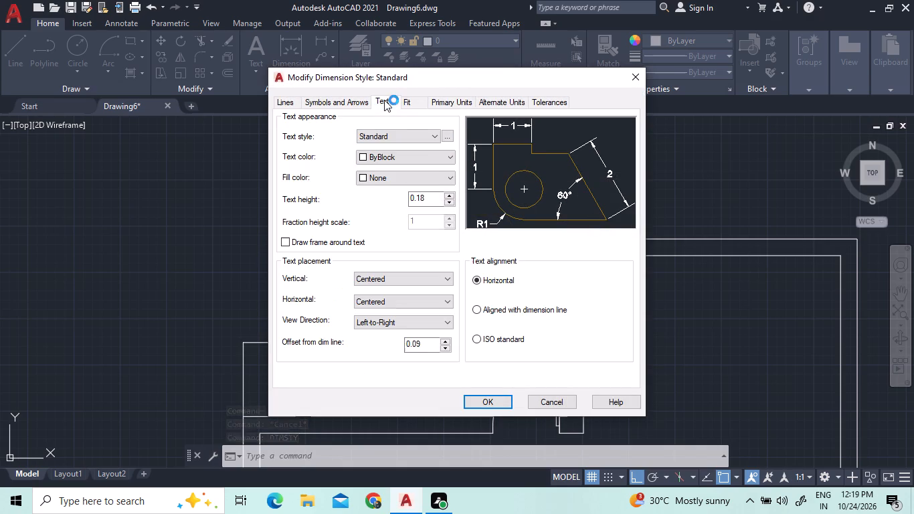
{"action": "left_click", "coordinate": [427, 194]}
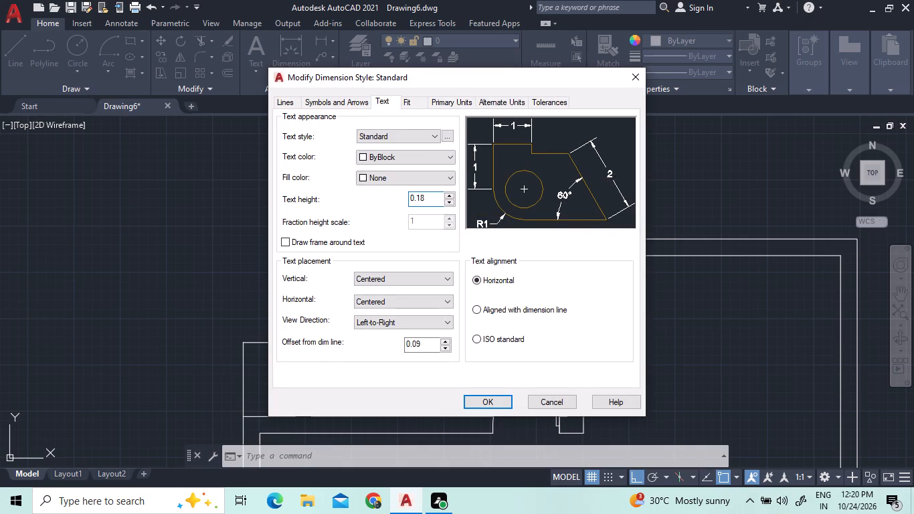
{"action": "key", "text": "BackSpace"}
{"action": "key", "text": "BackSpace"}
{"action": "key", "text": "BackSpace"}
{"action": "key", "text": "BackSpace"}
{"action": "key", "text": "BackSpace"}
{"action": "key", "text": "BackSpace"}
{"action": "type", "text": "10"}
{"action": "key", "text": "Return"}
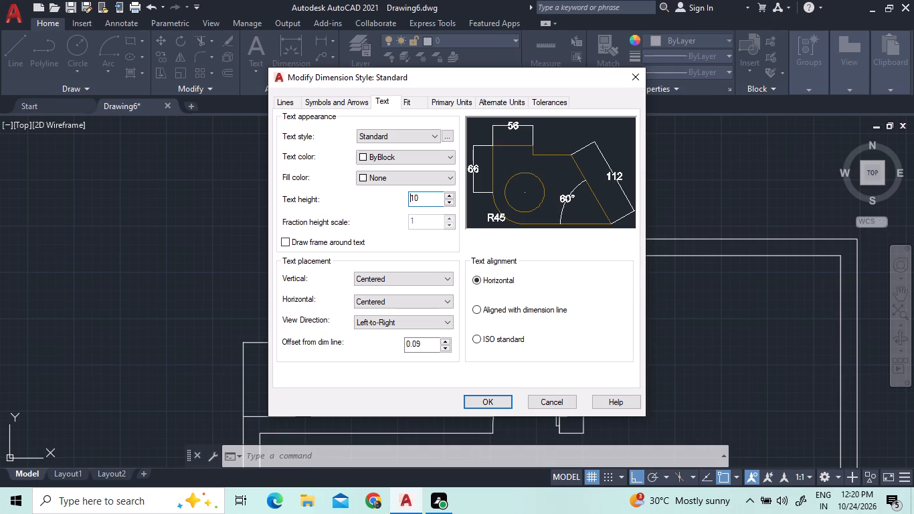
{"action": "key", "text": "Right"}
{"action": "key", "text": "BackSpace"}
{"action": "key", "text": "2"}
{"action": "key", "text": "Return"}
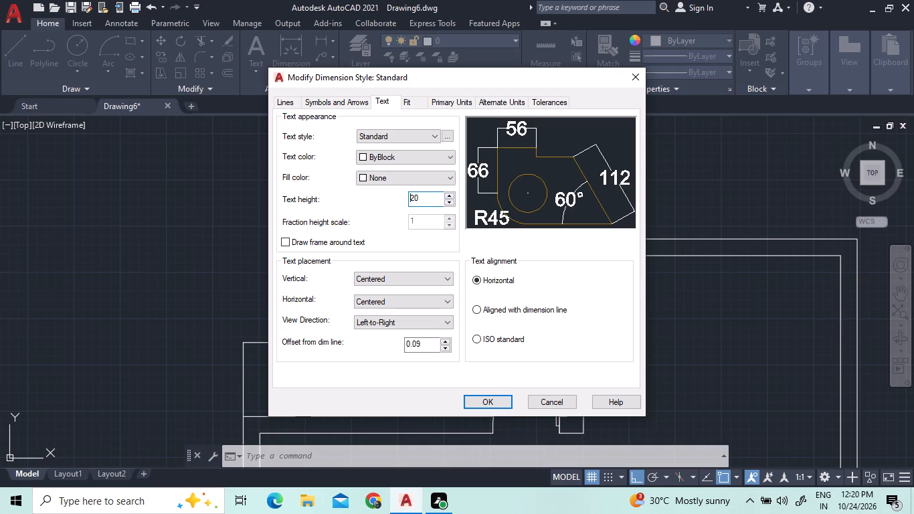
{"action": "left_click", "coordinate": [420, 201]}
{"action": "key", "text": "BackSpace"}
{"action": "key", "text": "BackSpace"}
{"action": "type", "text": "15"}
{"action": "key", "text": "Return"}
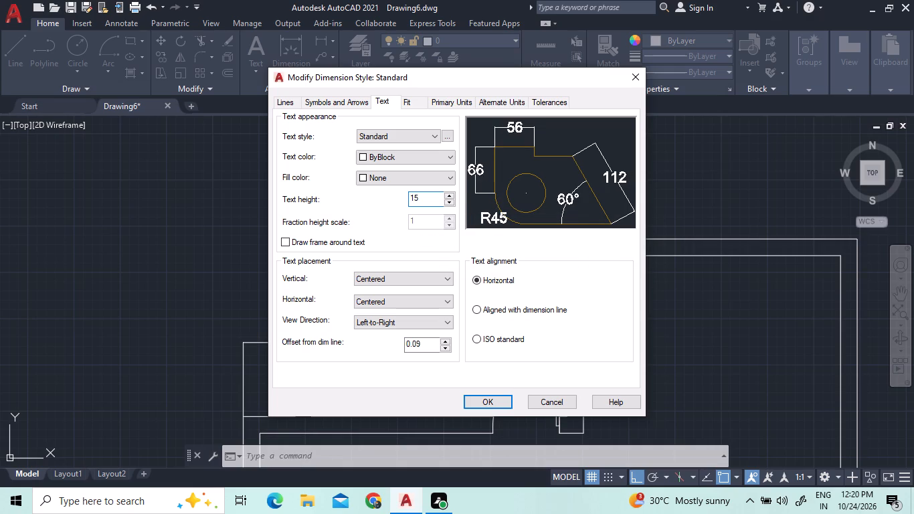
{"action": "left_click", "coordinate": [484, 401]}
{"action": "left_click", "coordinate": [541, 351]}
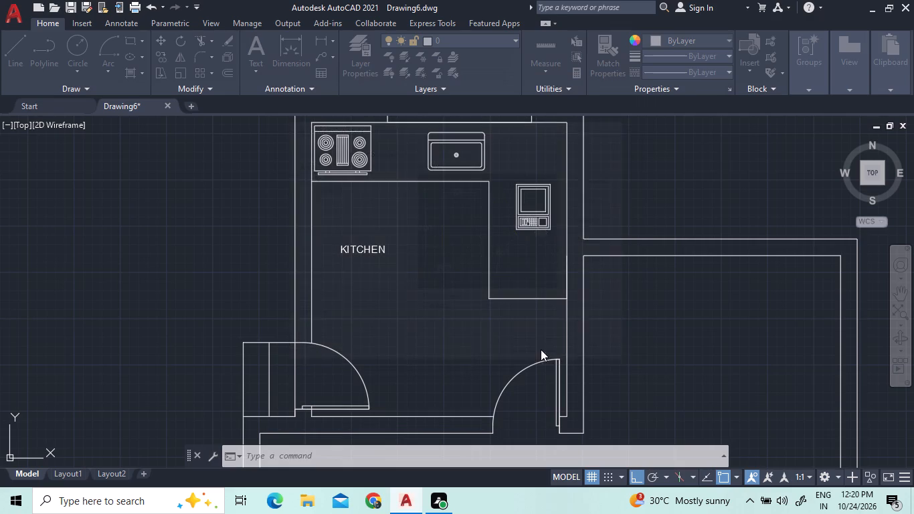
Delete the existing KITCHEN label from the kitchen floor area.
{"action": "left_click", "coordinate": [368, 248]}
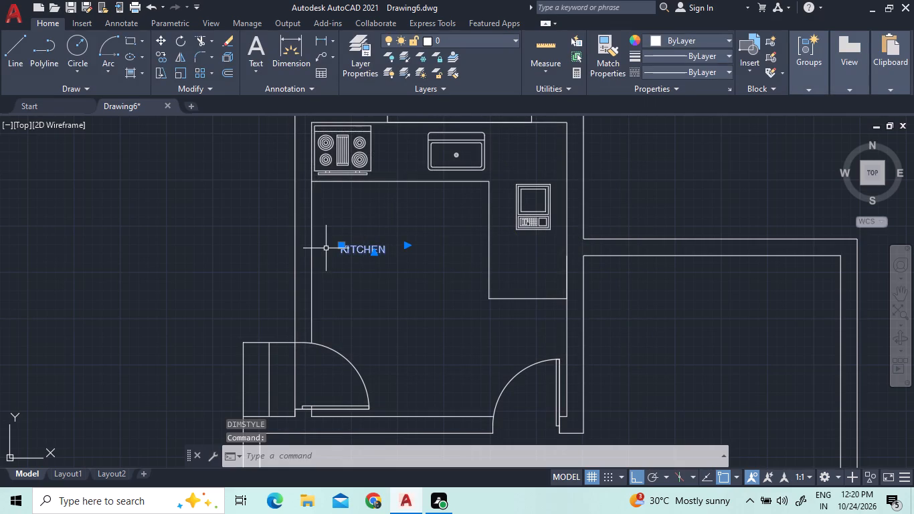
{"action": "key", "text": "Home"}
{"action": "key", "text": "Delete"}
{"action": "key", "text": "Delete"}
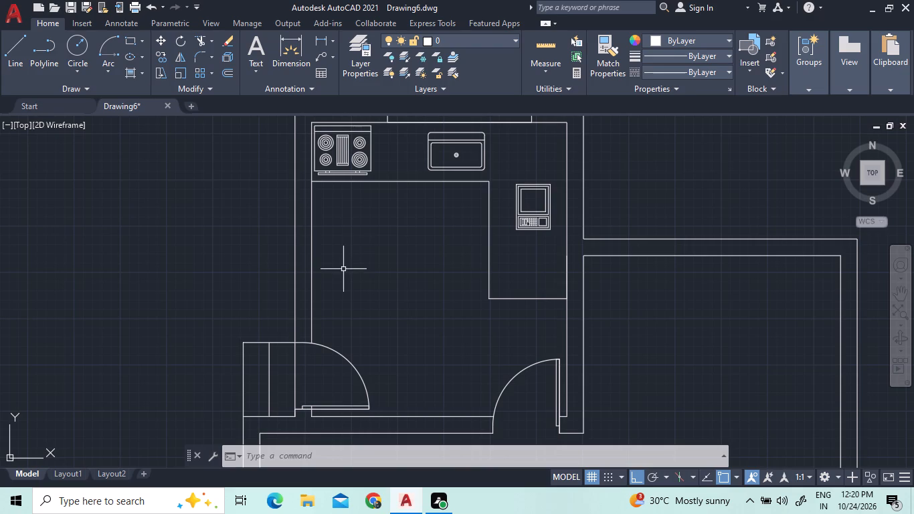
Add new multiline text reading KITCHEN in the open floor area of the kitchen.
{"action": "left_click", "coordinate": [259, 50]}
{"action": "left_click", "coordinate": [339, 249]}
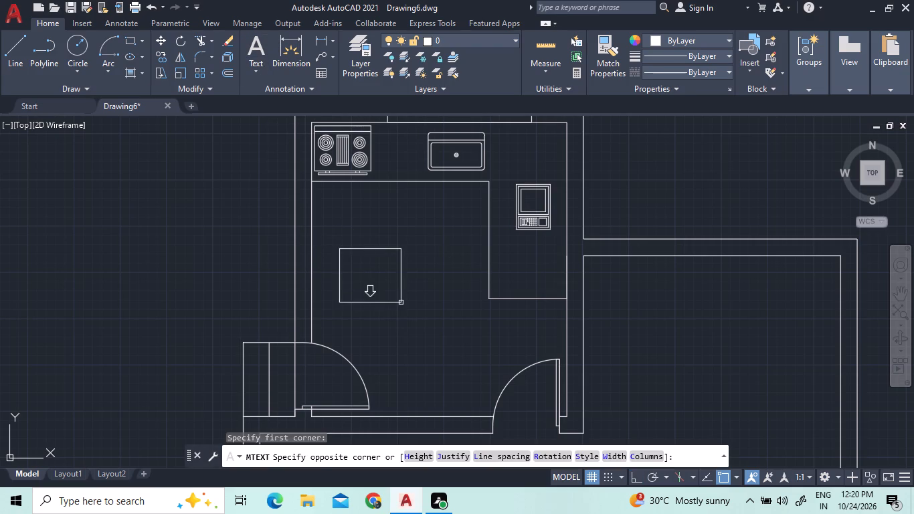
{"action": "left_click", "coordinate": [402, 299]}
{"action": "type", "text": "KI"}
{"action": "type", "text": "TCHEN"}
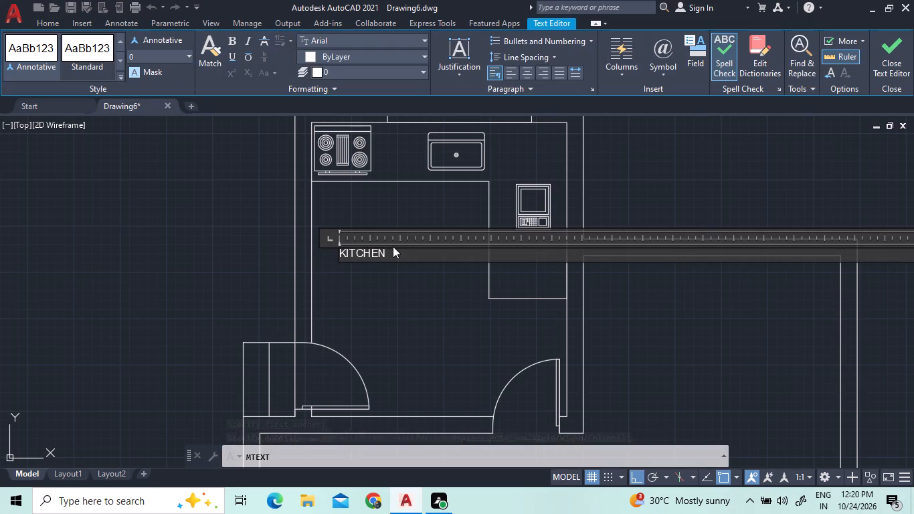
Set the new KITCHEN label's text height to 15 and finish editing the text.
{"action": "left_click", "coordinate": [393, 247]}
{"action": "double_click", "coordinate": [383, 254]}
{"action": "left_click", "coordinate": [192, 51]}
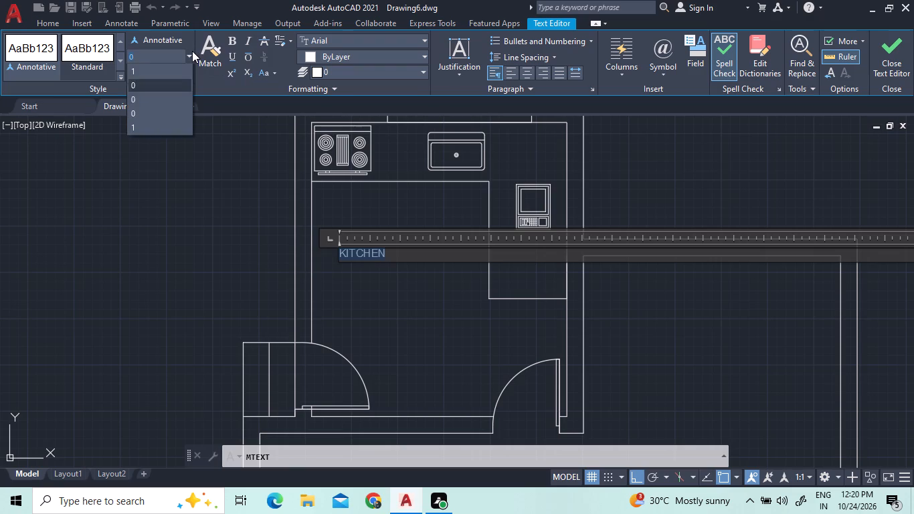
{"action": "left_click", "coordinate": [149, 74]}
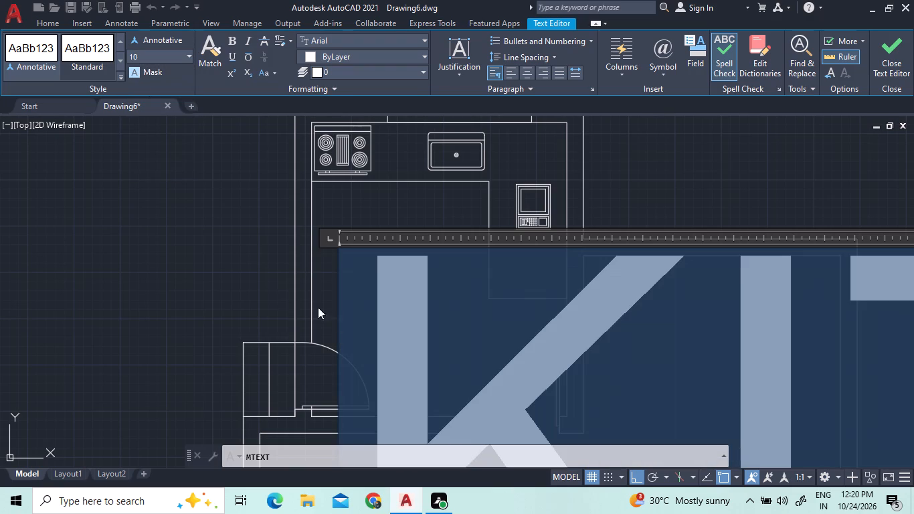
{"action": "left_click", "coordinate": [353, 335]}
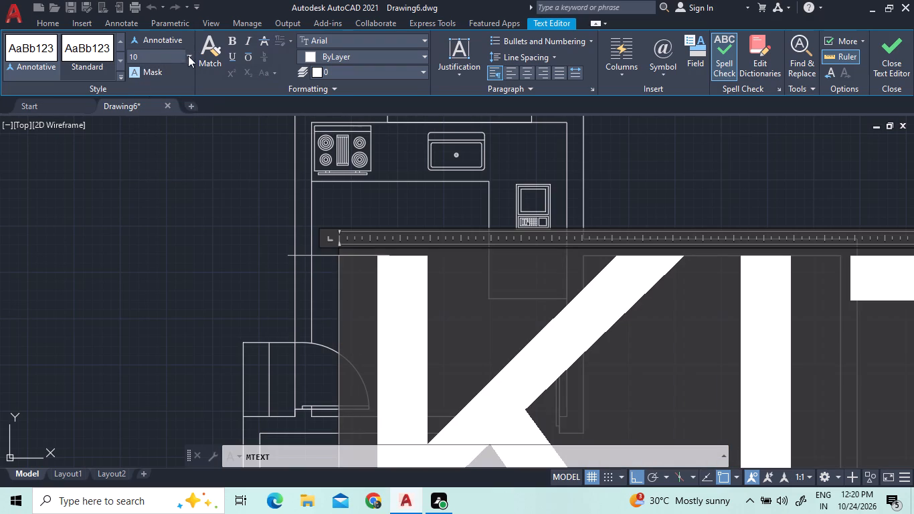
{"action": "double_click", "coordinate": [369, 305]}
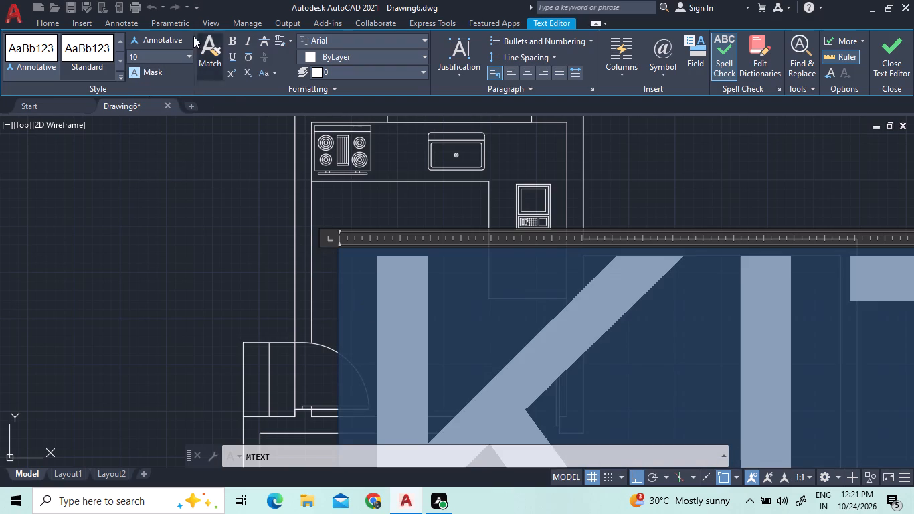
{"action": "left_click", "coordinate": [189, 52]}
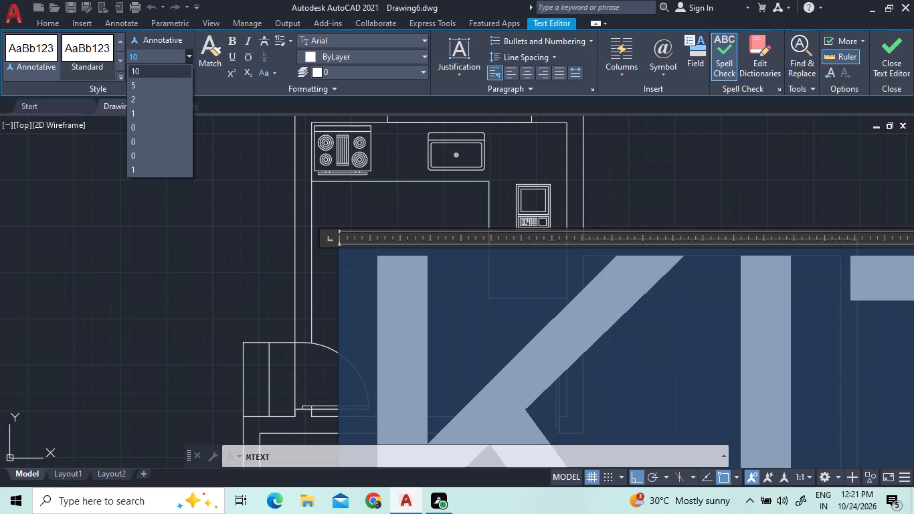
{"action": "type", "text": "15"}
{"action": "key", "text": "Return"}
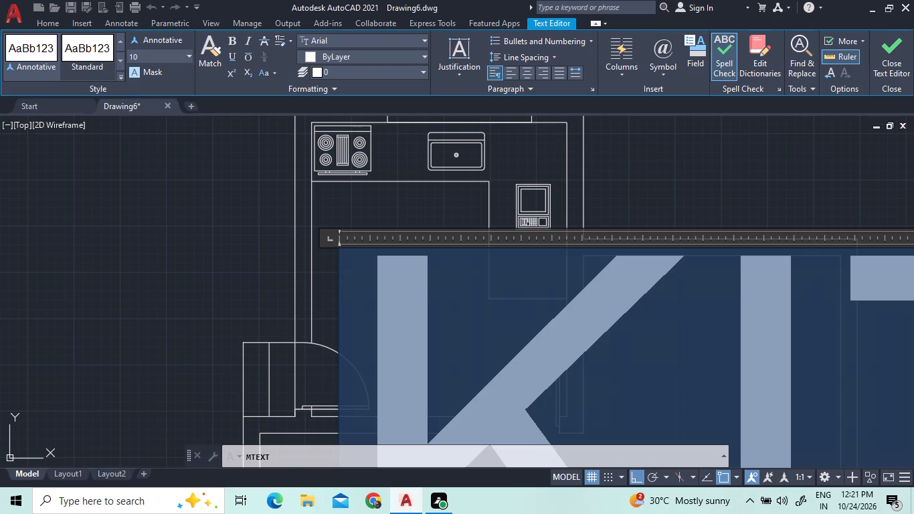
{"action": "left_click", "coordinate": [168, 56]}
{"action": "type", "text": "15"}
{"action": "key", "text": "Return"}
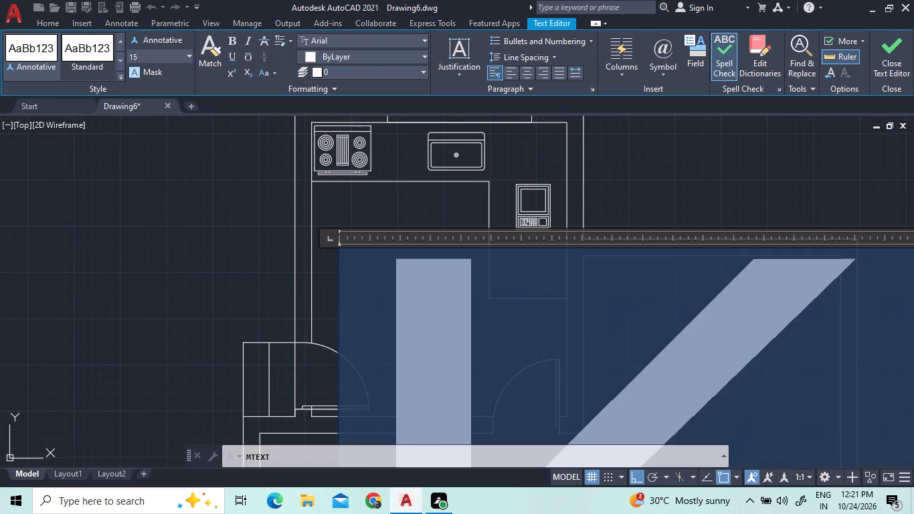
{"action": "middle_click", "coordinate": [741, 197]}
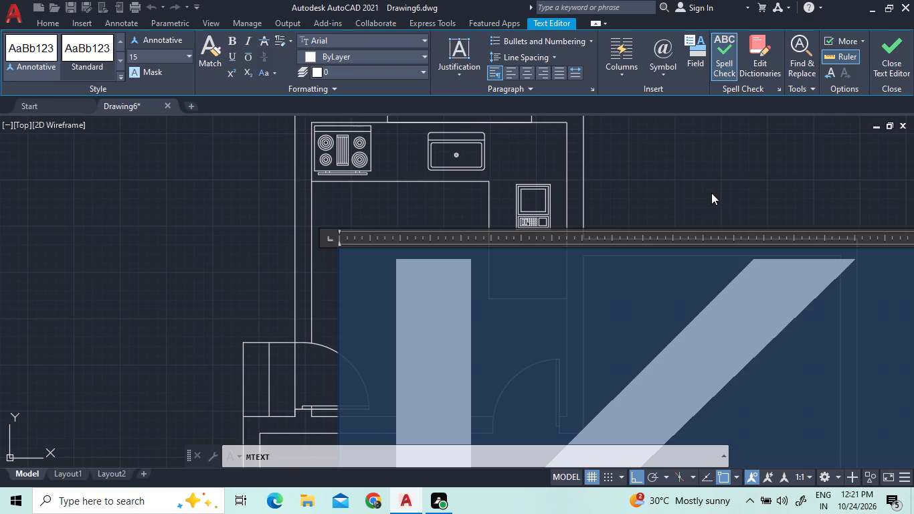
{"action": "left_click", "coordinate": [711, 193]}
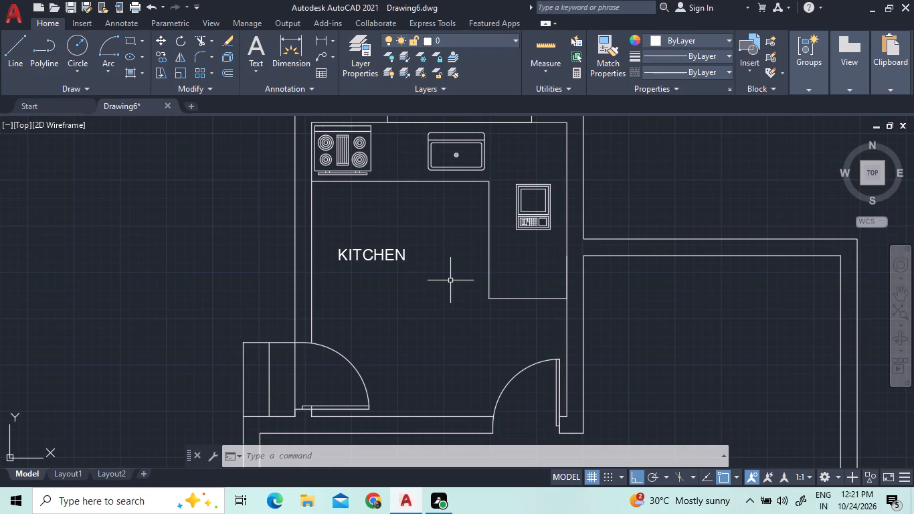
Join the two collinear inner line segments of the kitchen's right wall into a single line.
{"action": "middle_click_drag", "start_coordinate": [434, 284], "coordinate": [325, 282]}
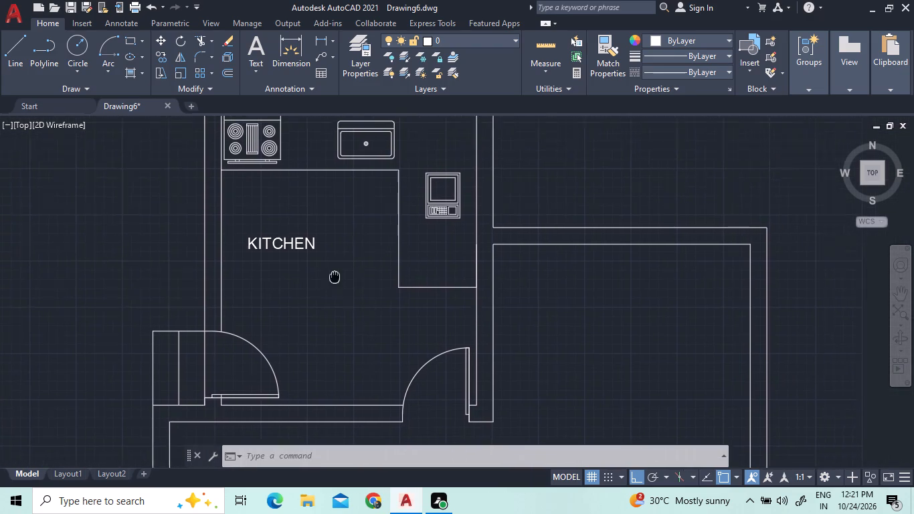
{"action": "middle_click_drag", "start_coordinate": [325, 282], "coordinate": [266, 306]}
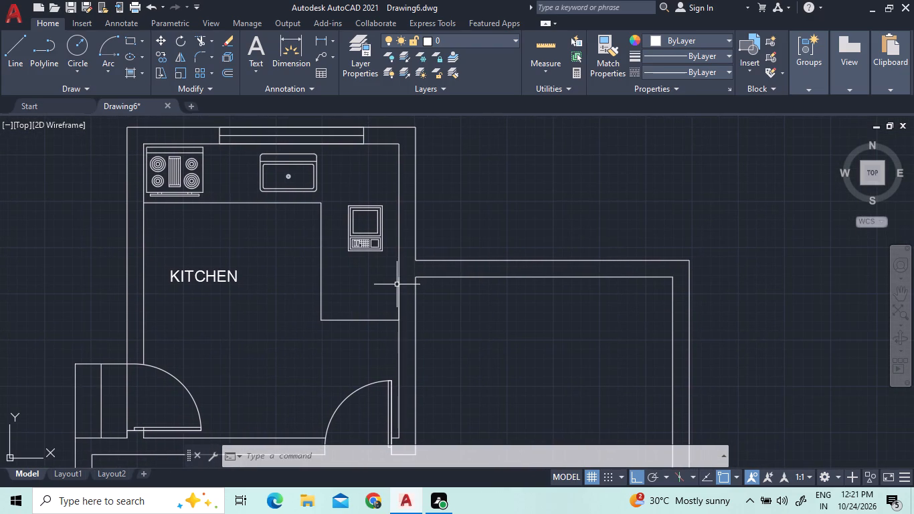
{"action": "left_click", "coordinate": [399, 284]}
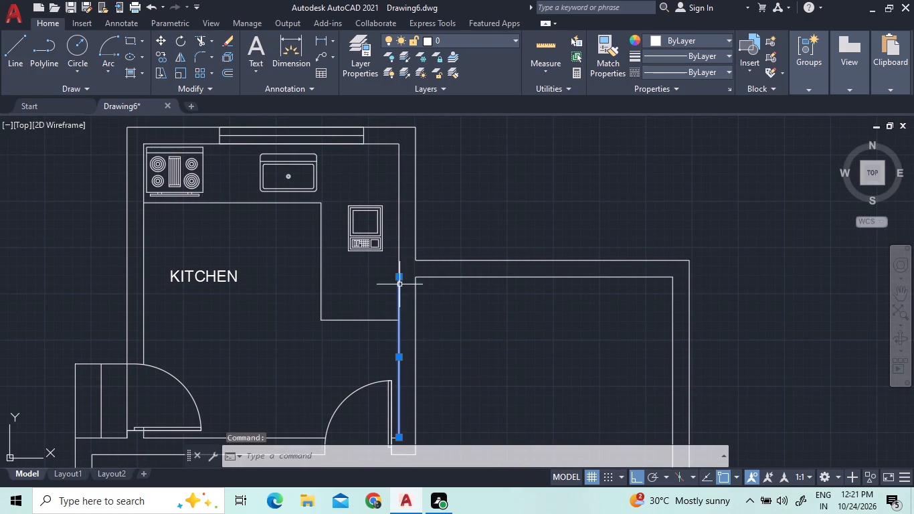
{"action": "left_click", "coordinate": [398, 230]}
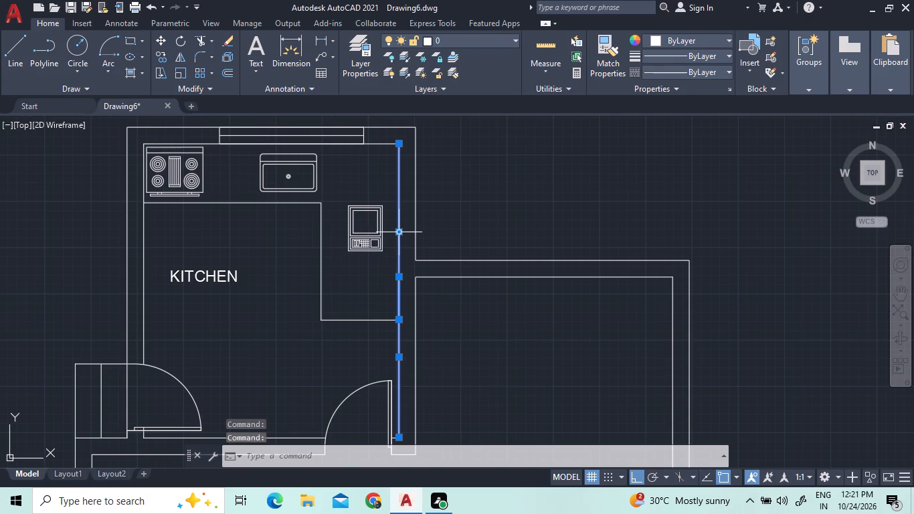
{"action": "type", "text": "J"}
{"action": "key", "text": "space"}
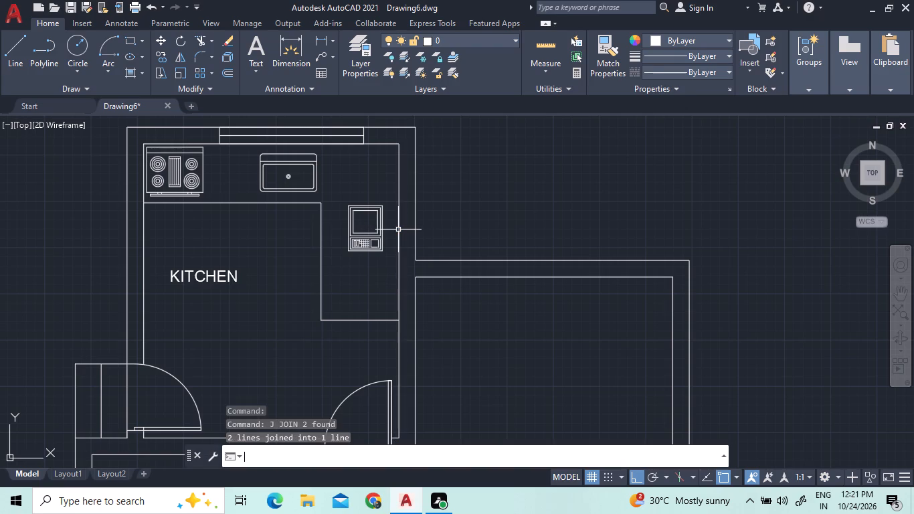
{"action": "left_click", "coordinate": [398, 230]}
{"action": "key", "text": "Escape"}
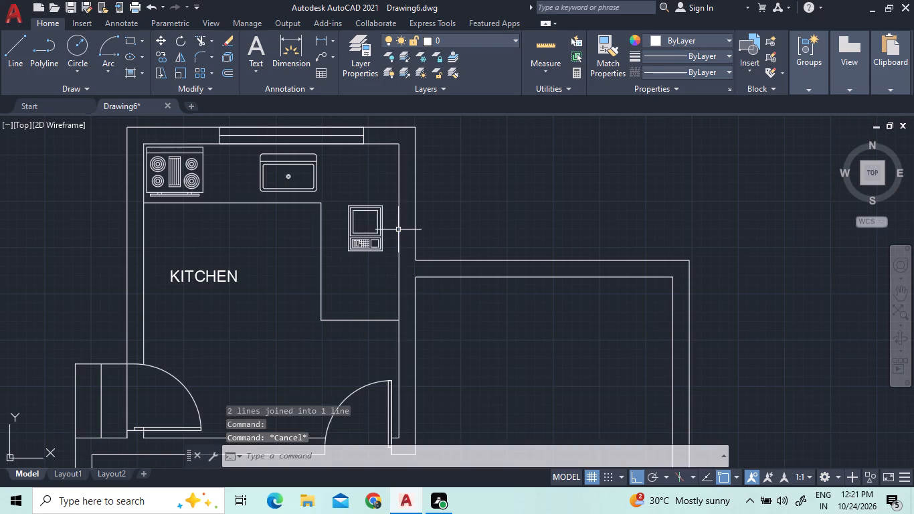
Draw a window rectangle across the wall thickness in the top wall of the room right of the kitchen, near the kitchen corner.
{"action": "left_click", "coordinate": [130, 39]}
{"action": "middle_click_drag", "start_coordinate": [586, 252], "coordinate": [285, 289]}
{"action": "scroll", "coordinate": [81, 309], "scroll_direction": "up", "scroll_amount": 3}
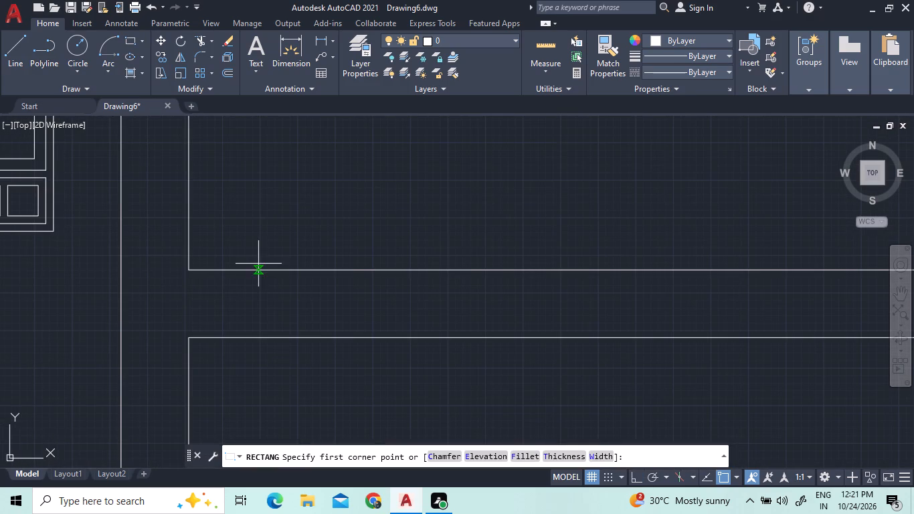
{"action": "left_click", "coordinate": [259, 270]}
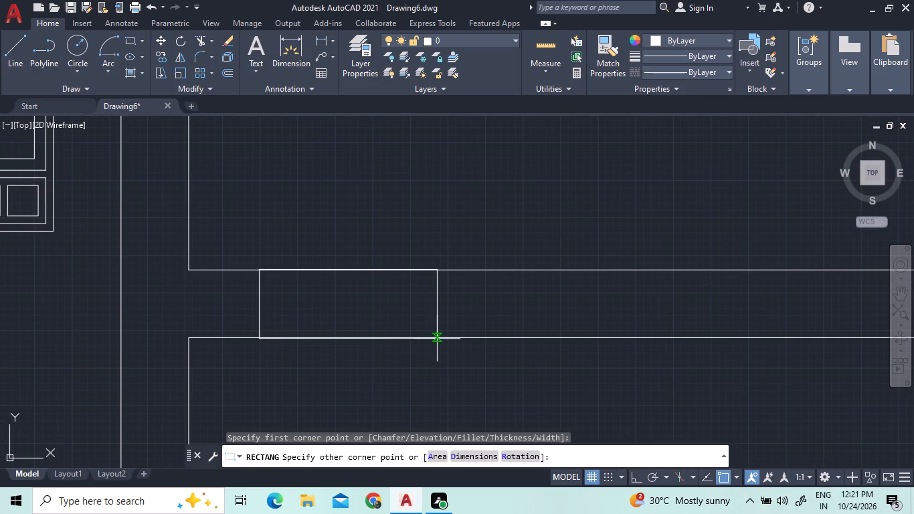
{"action": "left_click", "coordinate": [576, 338]}
Draw a horizontal center line through the new window rectangle, between the midpoints of its short sides.
{"action": "middle_click_drag", "start_coordinate": [578, 202], "coordinate": [363, 207]}
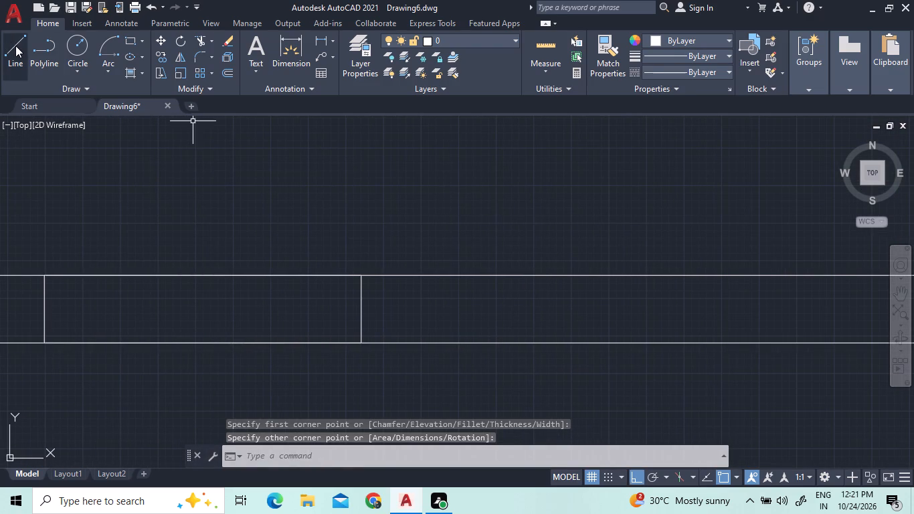
{"action": "left_click", "coordinate": [15, 46]}
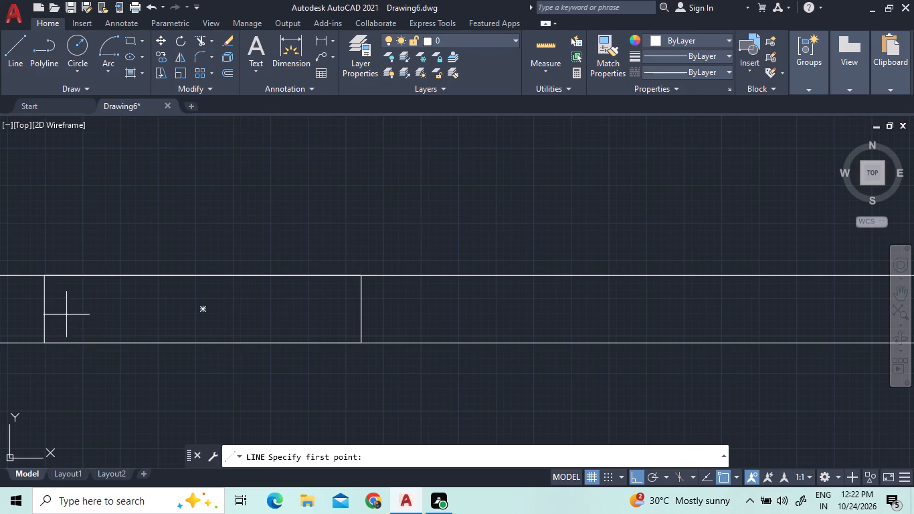
{"action": "left_click", "coordinate": [47, 311]}
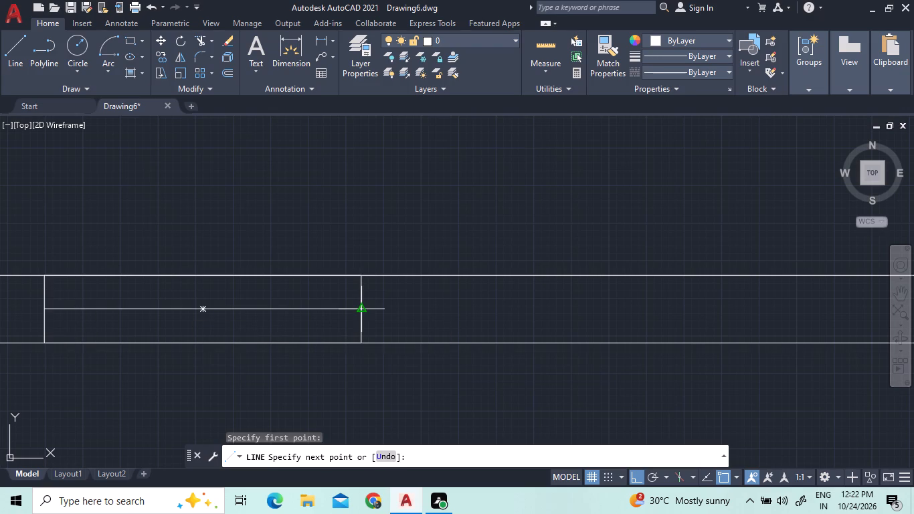
{"action": "left_click", "coordinate": [361, 309]}
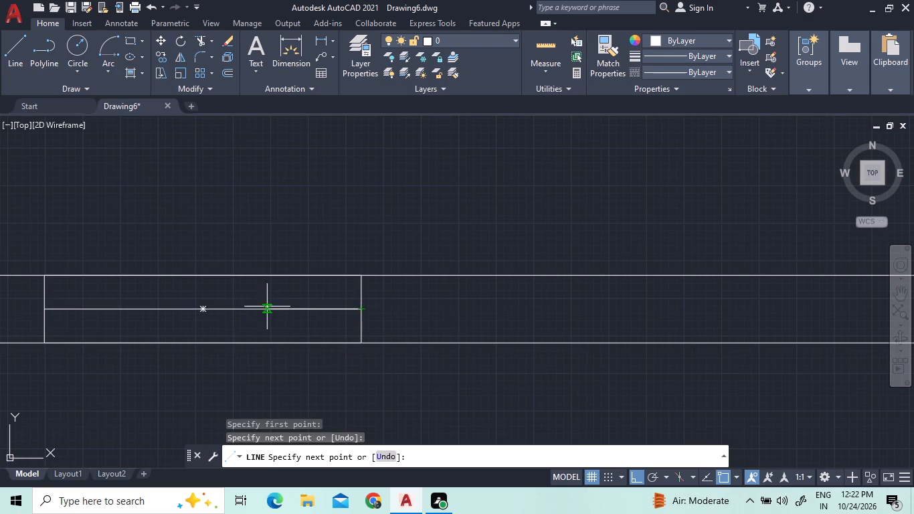
{"action": "right_click", "coordinate": [263, 211]}
{"action": "left_click", "coordinate": [280, 219]}
Copy the window rectangle and its center line about 190 horizontally along the same wall, toward the room's outer corner.
{"action": "scroll", "coordinate": [267, 276], "scroll_direction": "down", "scroll_amount": 3}
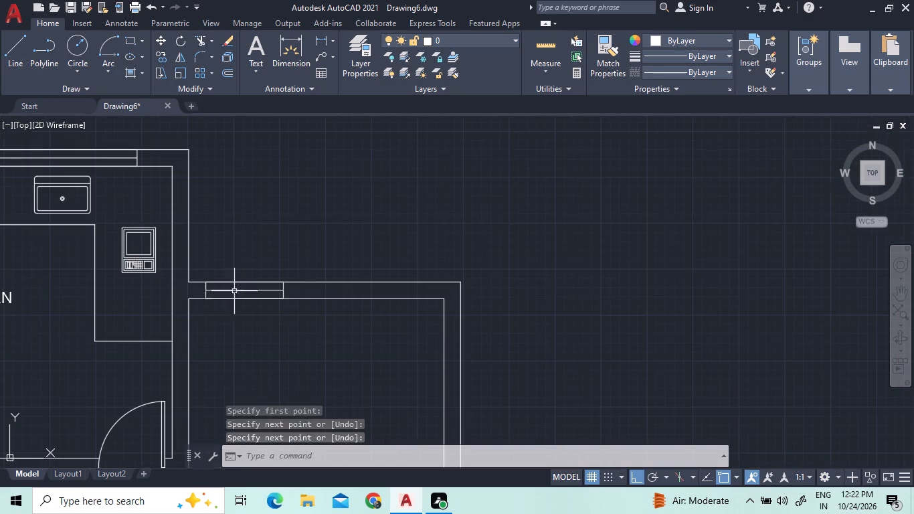
{"action": "scroll", "coordinate": [290, 271], "scroll_direction": "up", "scroll_amount": 2}
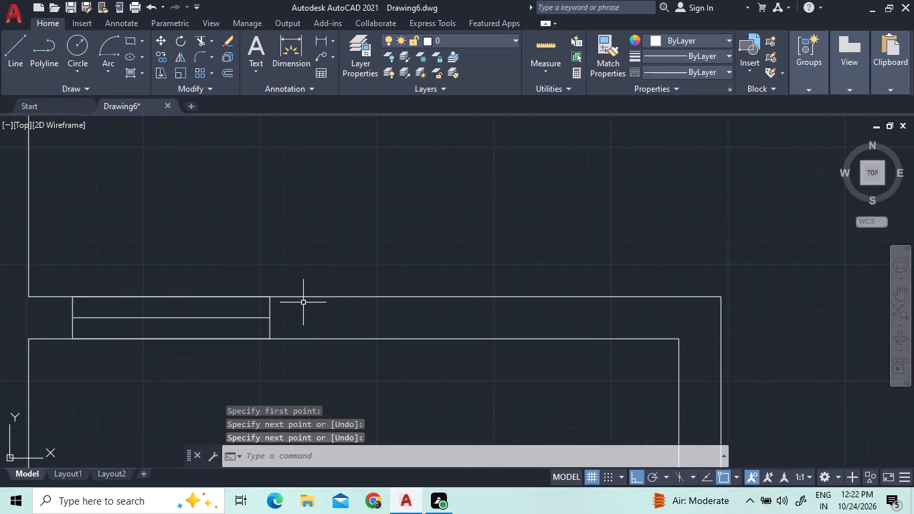
{"action": "left_click", "coordinate": [306, 325]}
{"action": "left_click", "coordinate": [38, 312]}
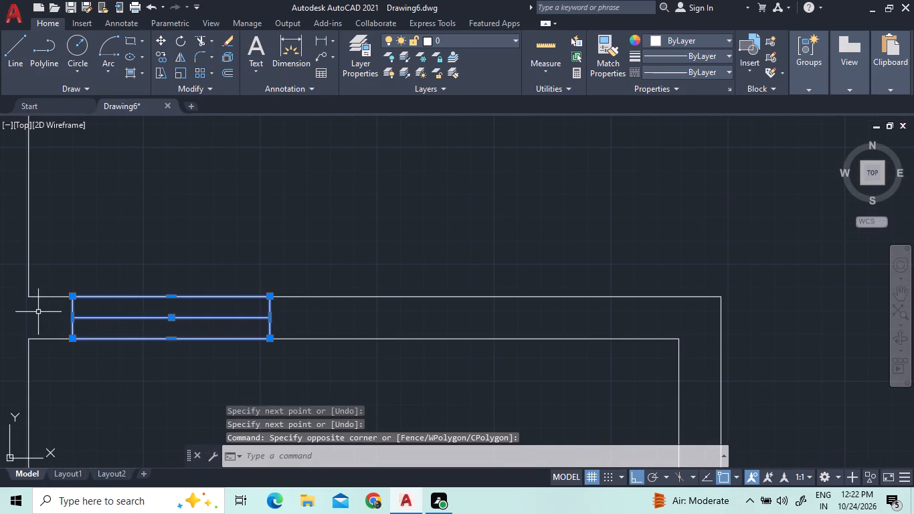
{"action": "right_click", "coordinate": [122, 244]}
{"action": "left_click", "coordinate": [173, 294]}
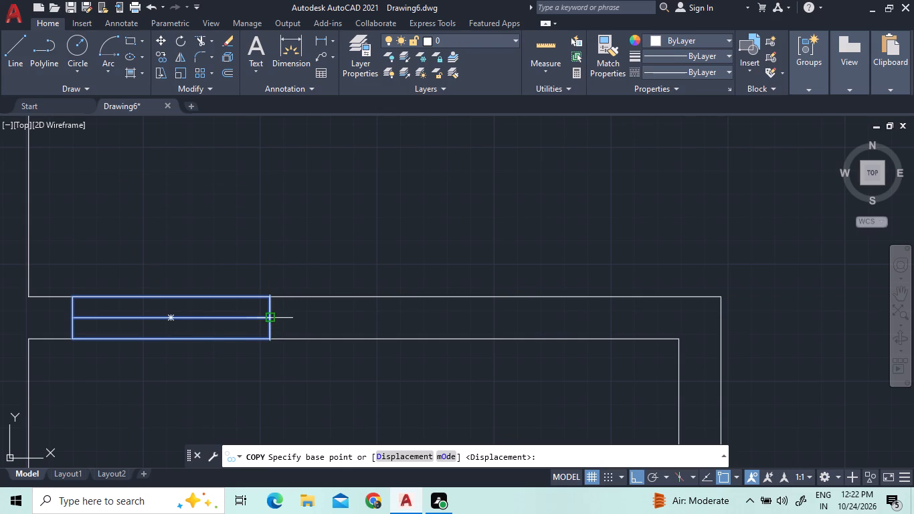
{"action": "left_click", "coordinate": [269, 316]}
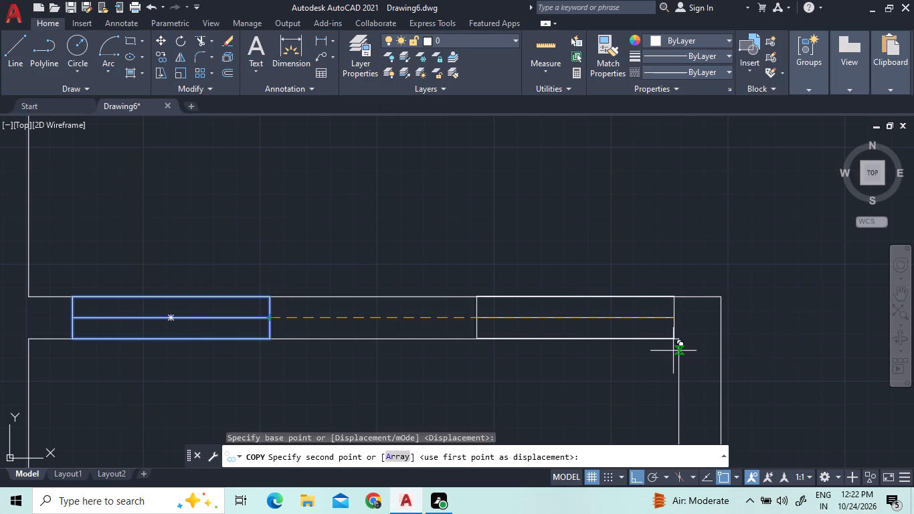
{"action": "left_click", "coordinate": [621, 354]}
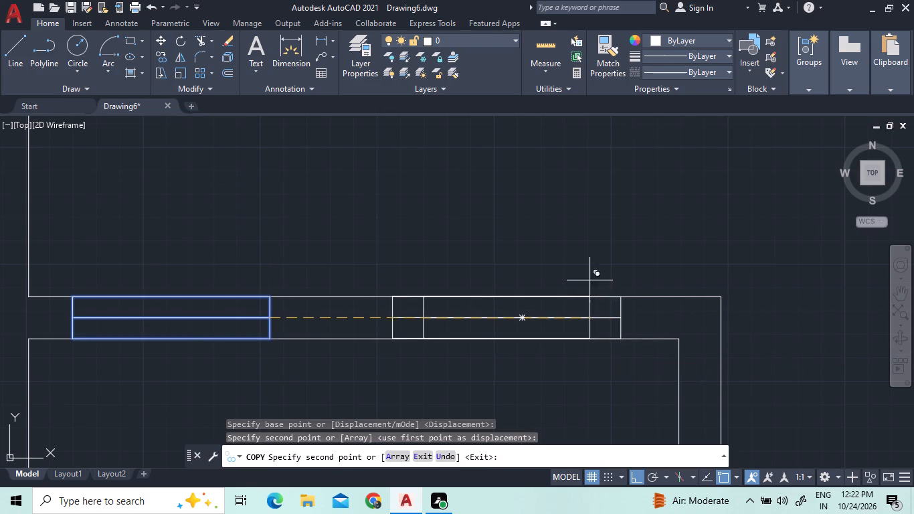
{"action": "scroll", "coordinate": [576, 271], "scroll_direction": "down", "scroll_amount": 3}
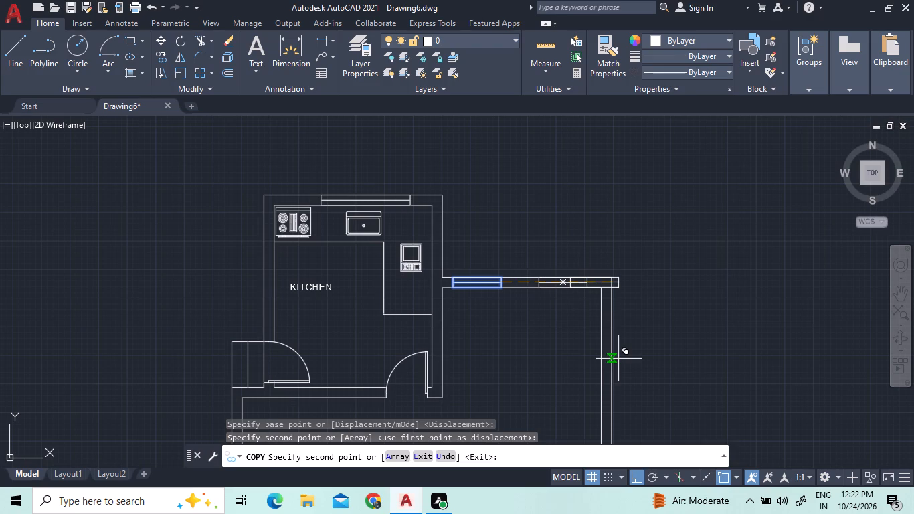
{"action": "key", "text": "Escape"}
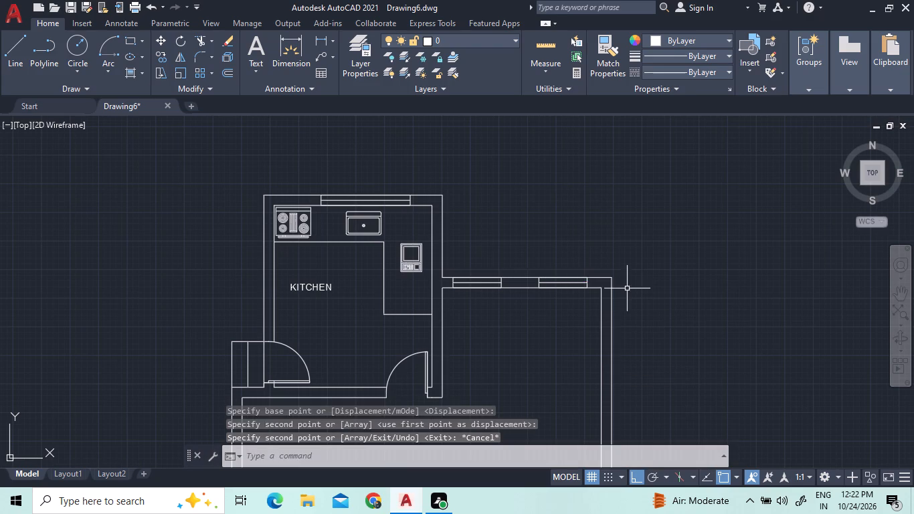
Draw a tall window rectangle across the wall thickness in the right outer wall of the room beside the kitchen.
{"action": "scroll", "coordinate": [602, 267], "scroll_direction": "up", "scroll_amount": 2}
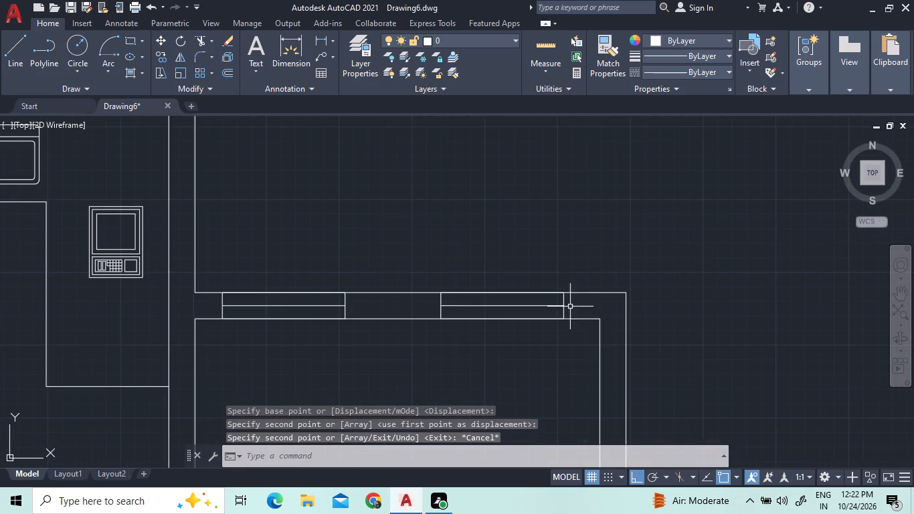
{"action": "scroll", "coordinate": [553, 227], "scroll_direction": "down", "scroll_amount": 2}
{"action": "scroll", "coordinate": [608, 390], "scroll_direction": "up", "scroll_amount": 2}
{"action": "scroll", "coordinate": [476, 269], "scroll_direction": "down", "scroll_amount": 3}
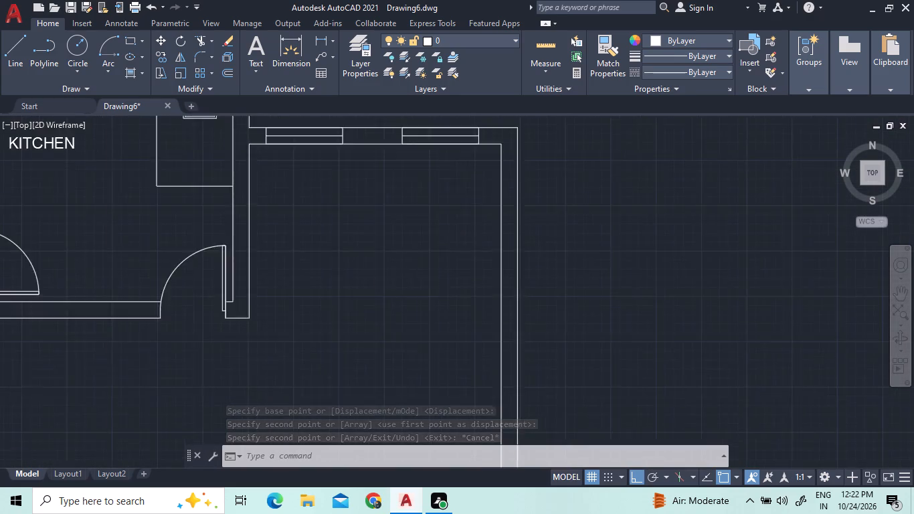
{"action": "scroll", "coordinate": [518, 245], "scroll_direction": "up", "scroll_amount": 2}
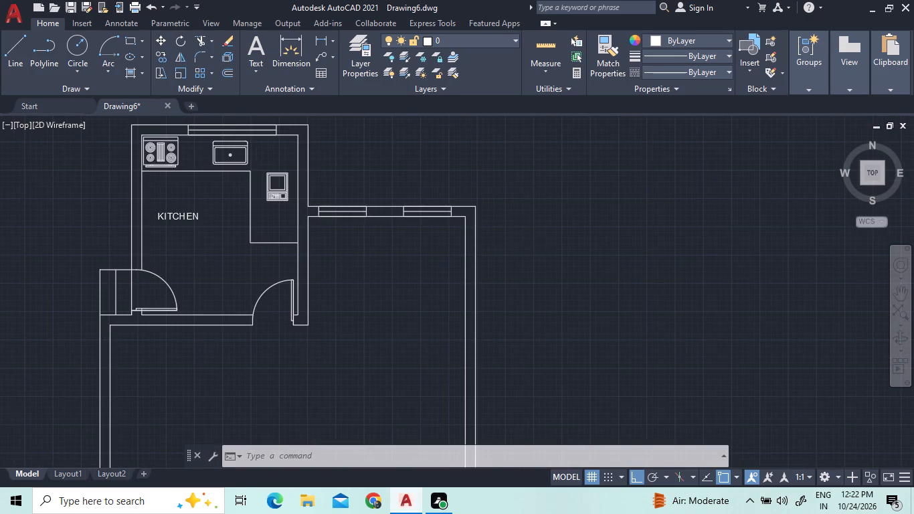
{"action": "left_click", "coordinate": [134, 39]}
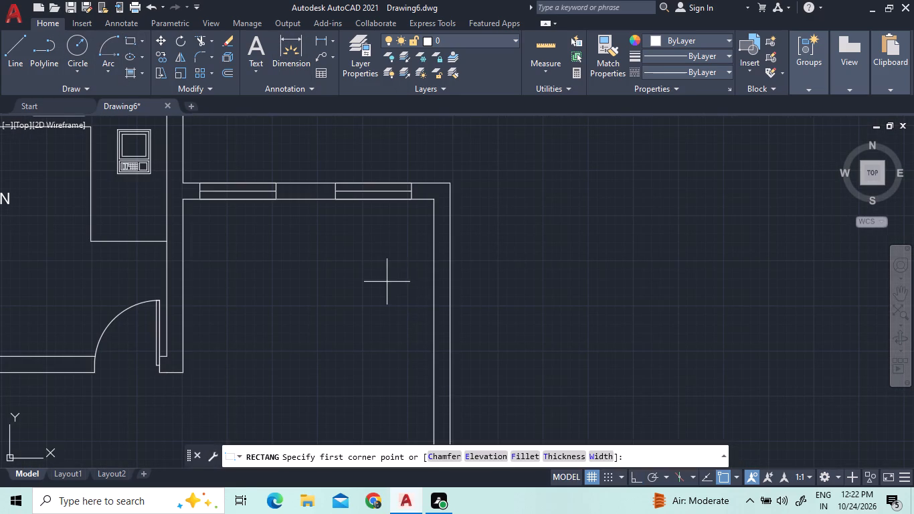
{"action": "scroll", "coordinate": [434, 315], "scroll_direction": "up", "scroll_amount": 2}
{"action": "left_click", "coordinate": [431, 315]}
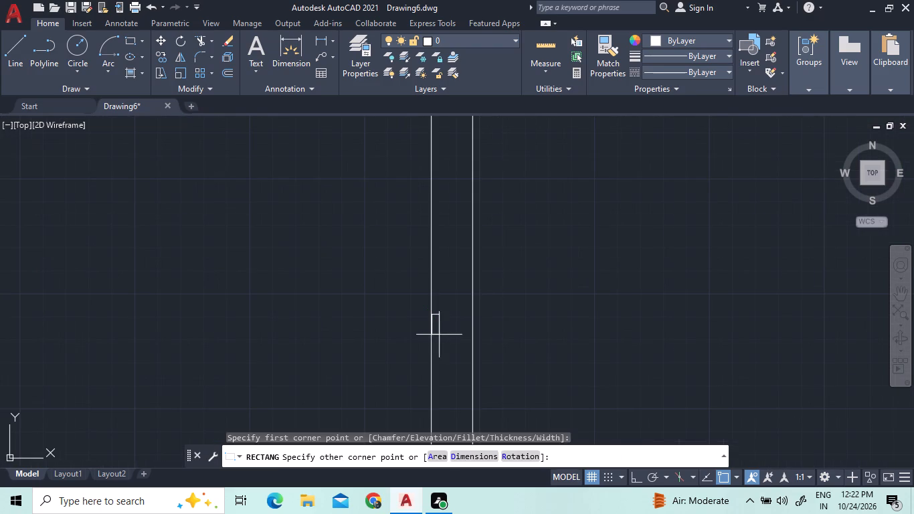
{"action": "scroll", "coordinate": [470, 367], "scroll_direction": "down", "scroll_amount": 4}
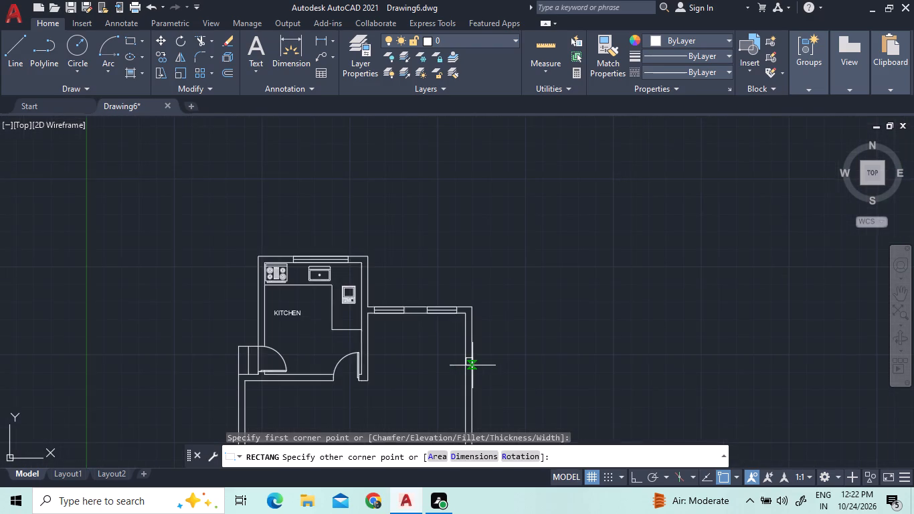
{"action": "scroll", "coordinate": [472, 366], "scroll_direction": "down", "scroll_amount": 3}
{"action": "scroll", "coordinate": [474, 404], "scroll_direction": "up", "scroll_amount": 4}
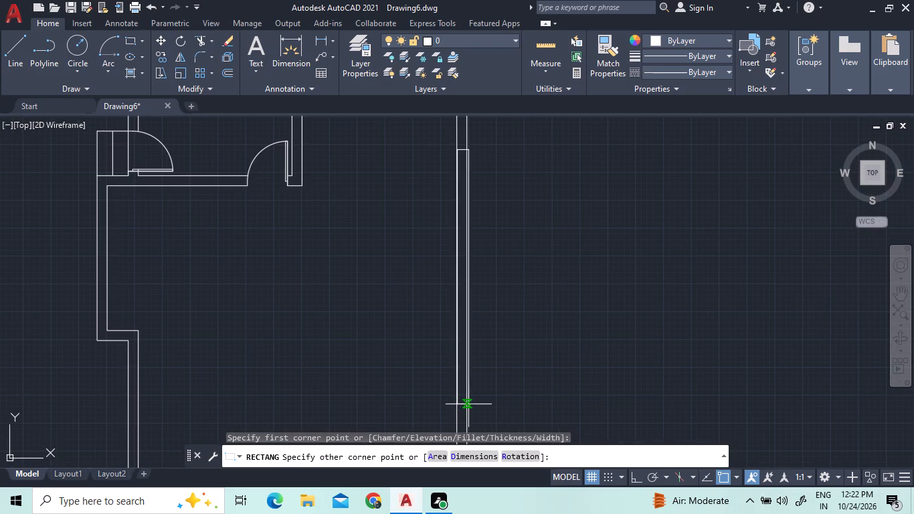
{"action": "scroll", "coordinate": [474, 243], "scroll_direction": "up", "scroll_amount": 3}
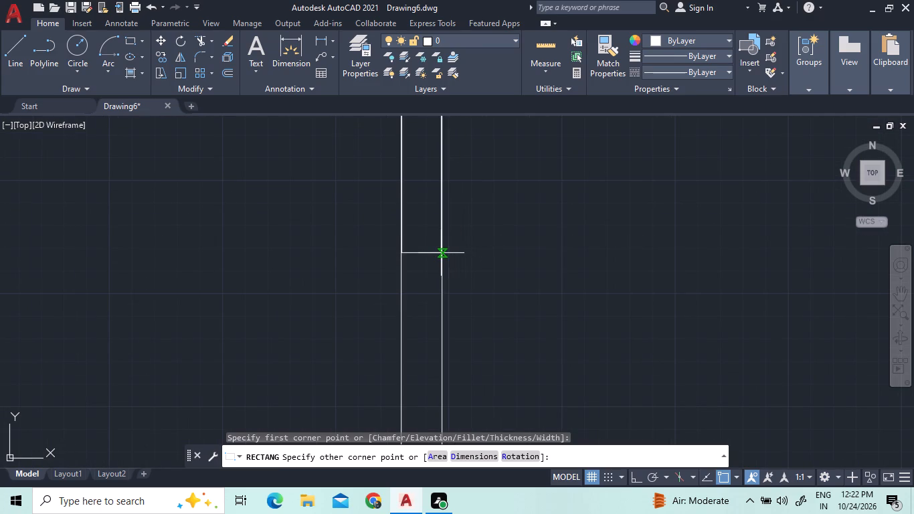
{"action": "scroll", "coordinate": [441, 253], "scroll_direction": "up", "scroll_amount": 6}
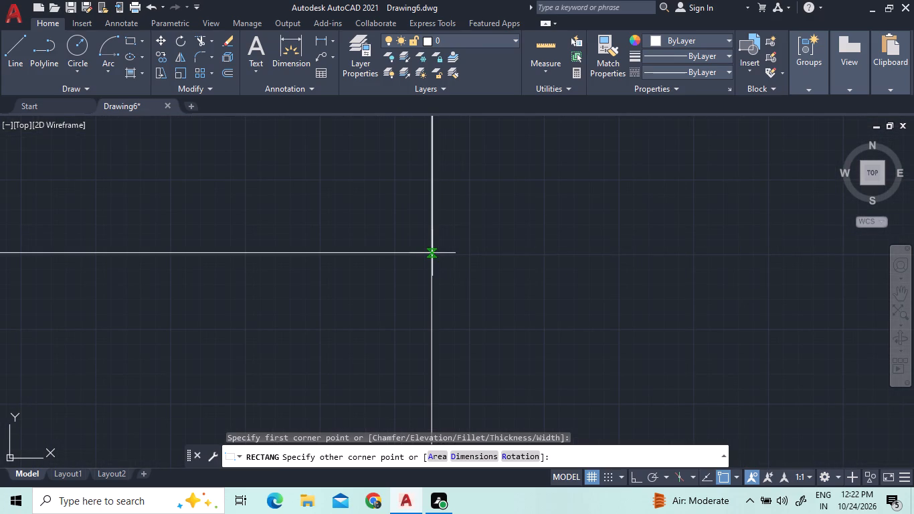
{"action": "left_click", "coordinate": [432, 253]}
Draw a vertical center line through the right-wall window, from its top edge midpoint to its bottom edge midpoint.
{"action": "scroll", "coordinate": [454, 281], "scroll_direction": "down", "scroll_amount": 8}
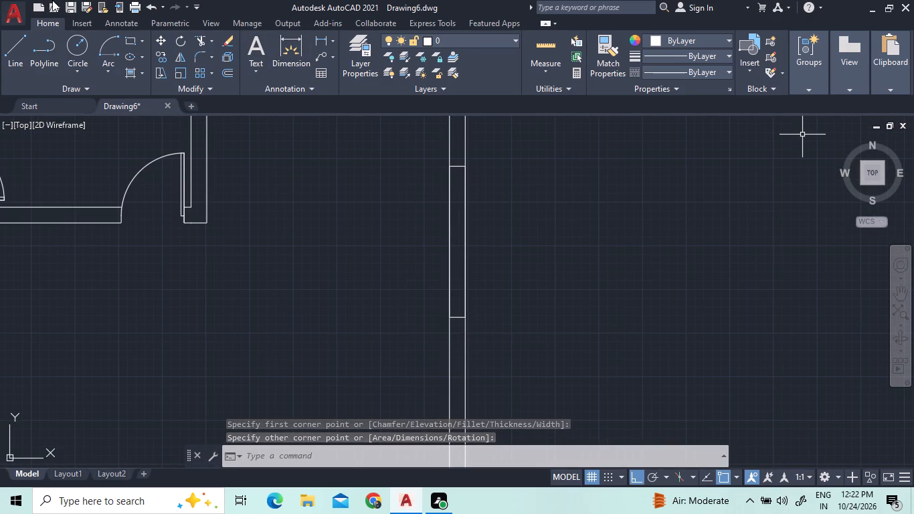
{"action": "left_click", "coordinate": [8, 52]}
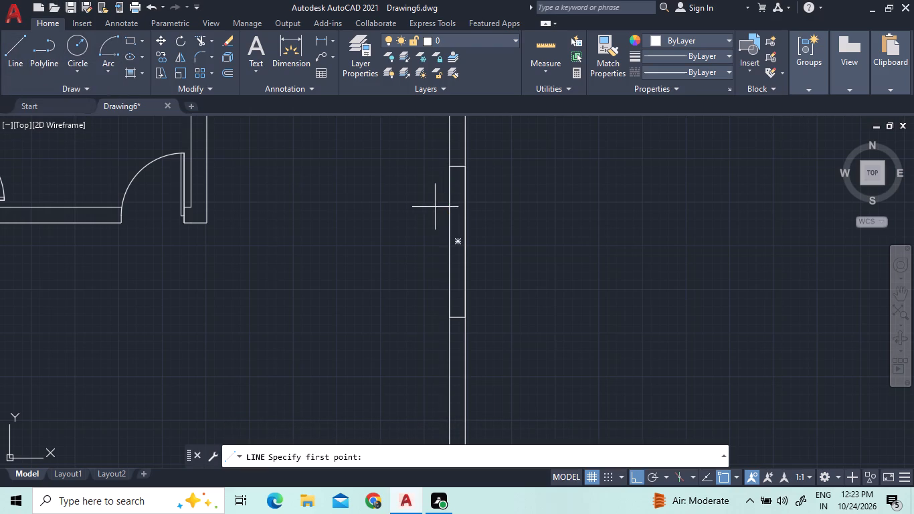
{"action": "left_click", "coordinate": [458, 162]}
{"action": "scroll", "coordinate": [448, 297], "scroll_direction": "up", "scroll_amount": 2}
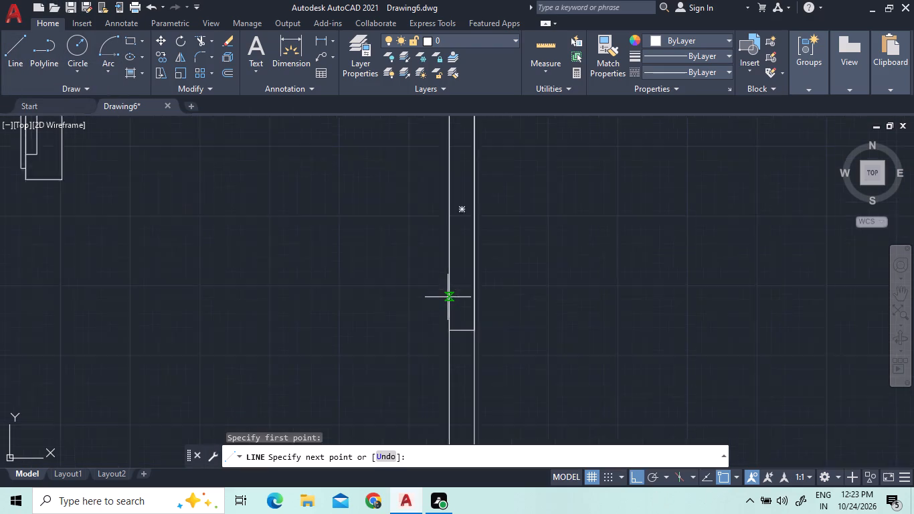
{"action": "scroll", "coordinate": [448, 297], "scroll_direction": "up", "scroll_amount": 2}
{"action": "left_click", "coordinate": [496, 436]}
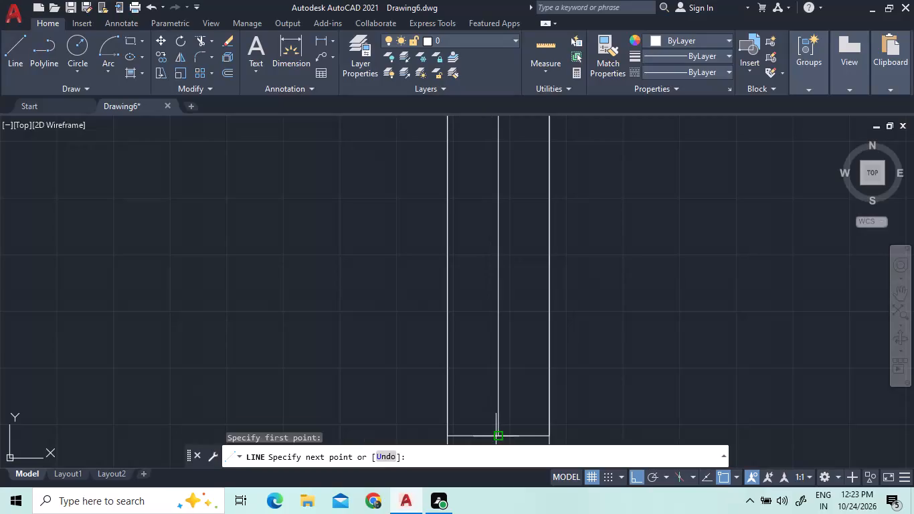
{"action": "right_click", "coordinate": [467, 246]}
{"action": "left_click", "coordinate": [482, 252]}
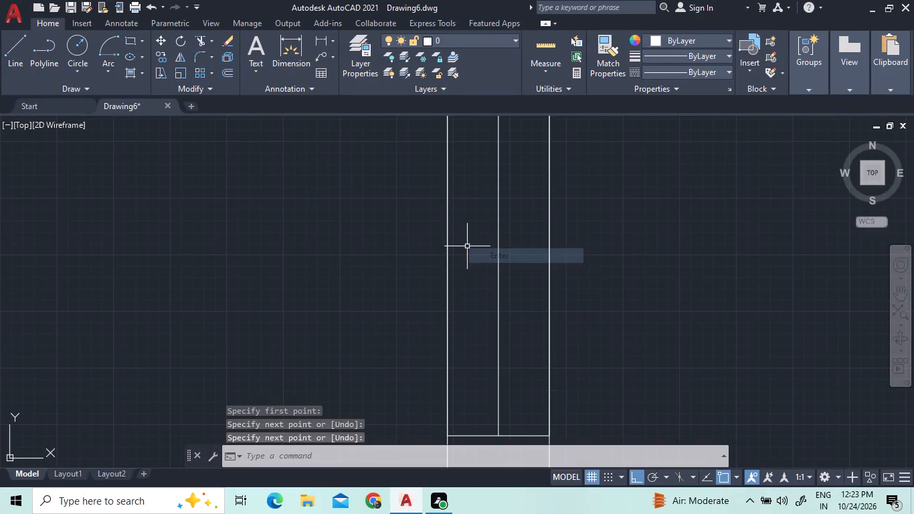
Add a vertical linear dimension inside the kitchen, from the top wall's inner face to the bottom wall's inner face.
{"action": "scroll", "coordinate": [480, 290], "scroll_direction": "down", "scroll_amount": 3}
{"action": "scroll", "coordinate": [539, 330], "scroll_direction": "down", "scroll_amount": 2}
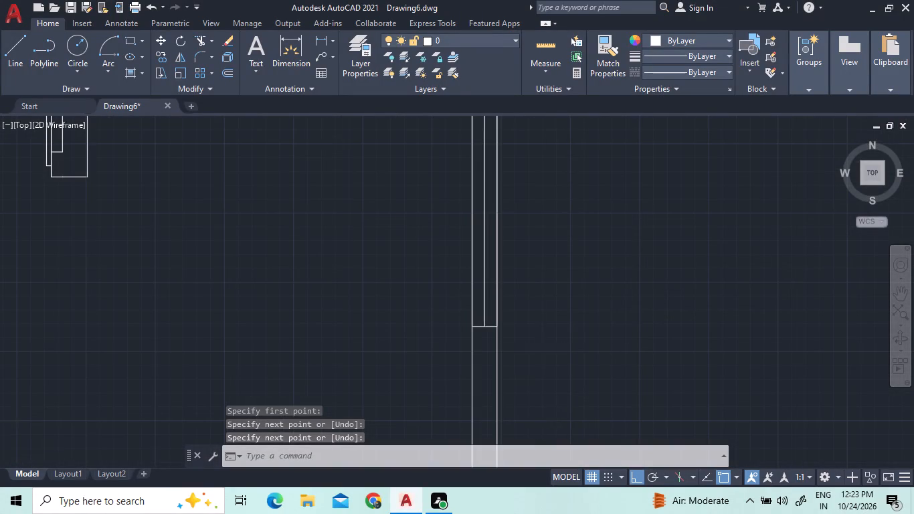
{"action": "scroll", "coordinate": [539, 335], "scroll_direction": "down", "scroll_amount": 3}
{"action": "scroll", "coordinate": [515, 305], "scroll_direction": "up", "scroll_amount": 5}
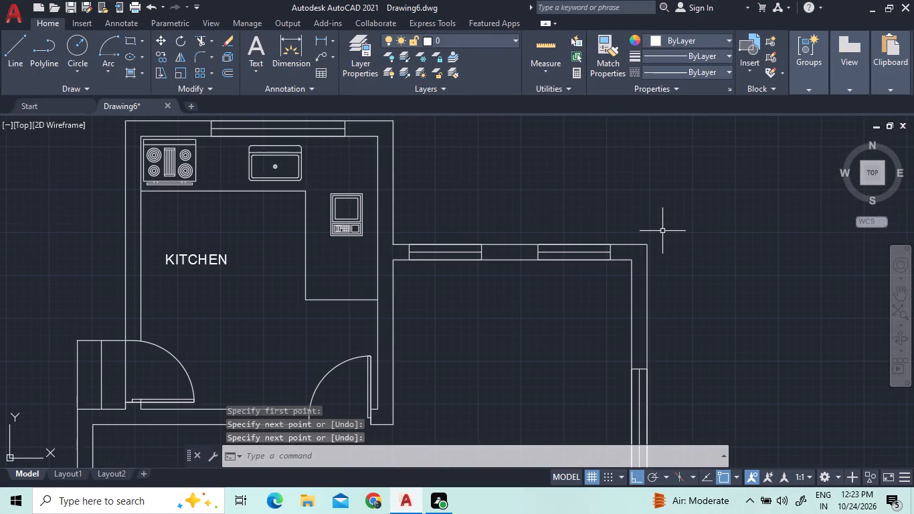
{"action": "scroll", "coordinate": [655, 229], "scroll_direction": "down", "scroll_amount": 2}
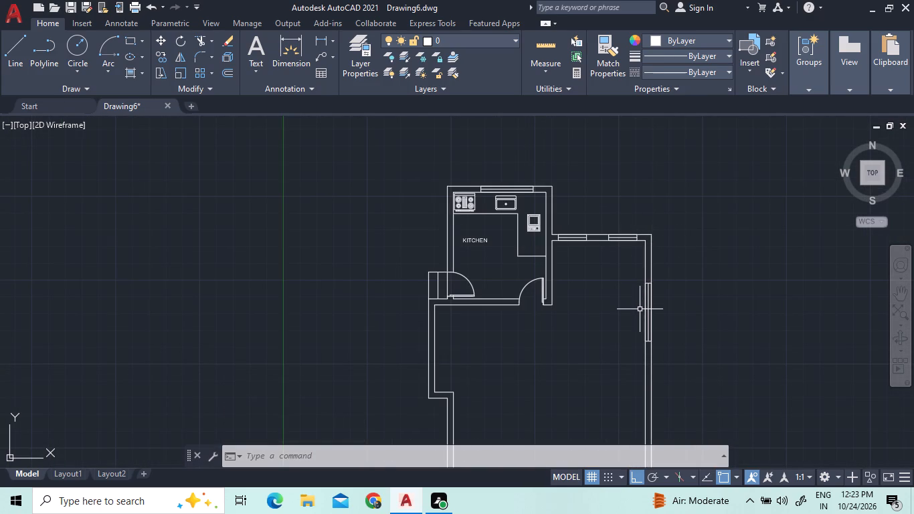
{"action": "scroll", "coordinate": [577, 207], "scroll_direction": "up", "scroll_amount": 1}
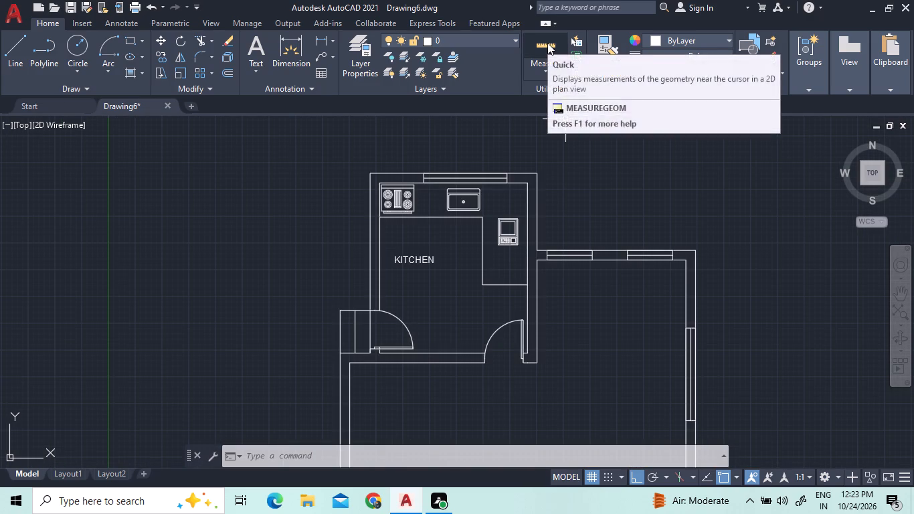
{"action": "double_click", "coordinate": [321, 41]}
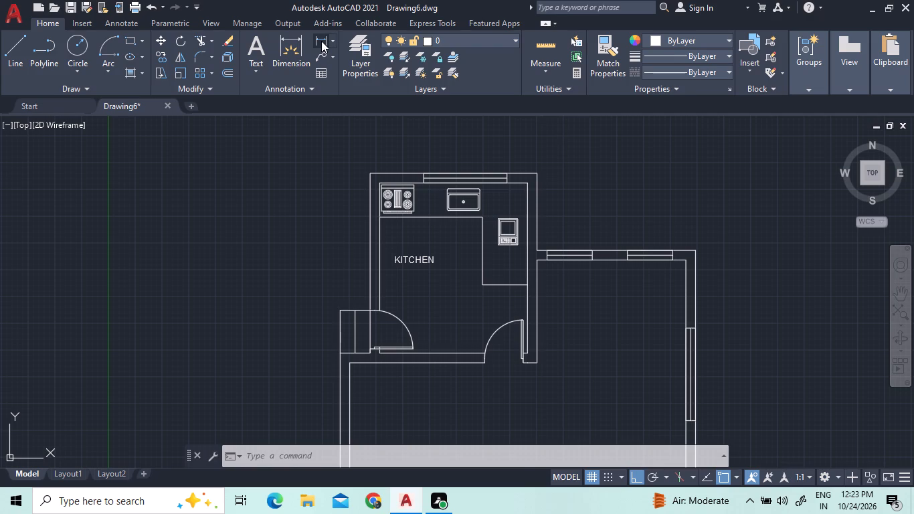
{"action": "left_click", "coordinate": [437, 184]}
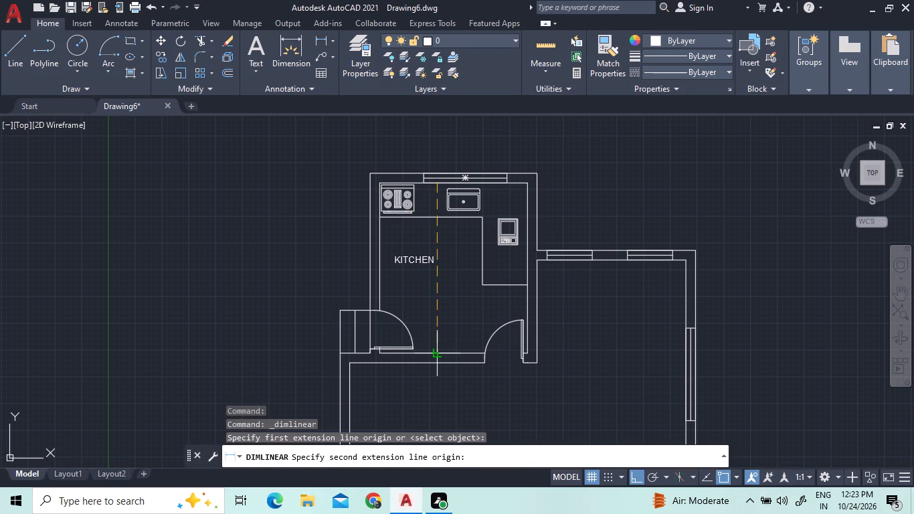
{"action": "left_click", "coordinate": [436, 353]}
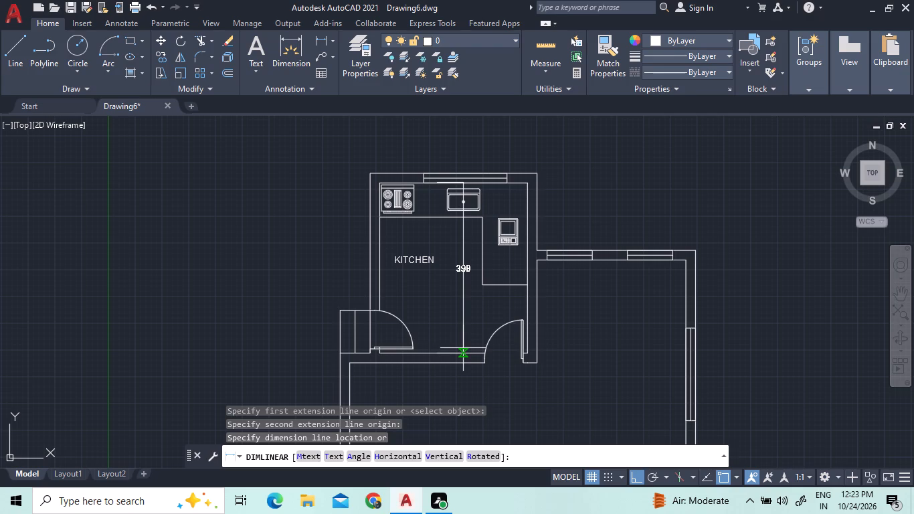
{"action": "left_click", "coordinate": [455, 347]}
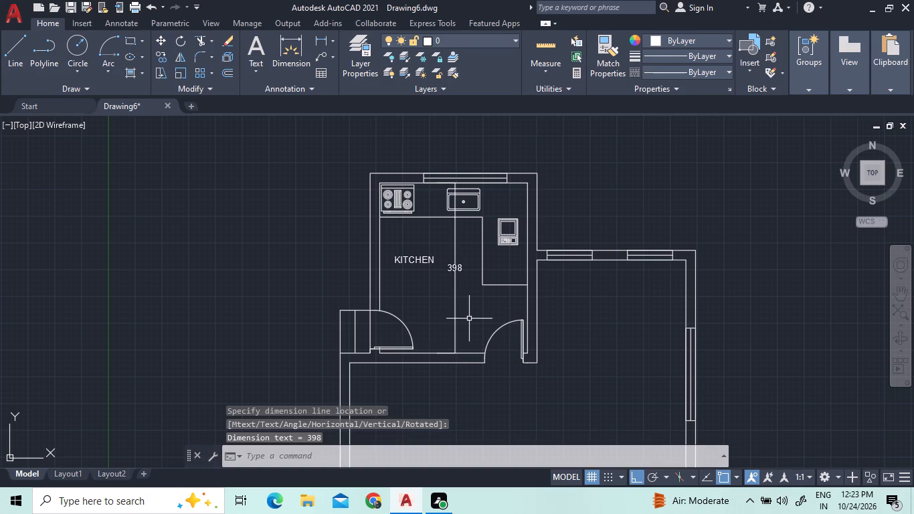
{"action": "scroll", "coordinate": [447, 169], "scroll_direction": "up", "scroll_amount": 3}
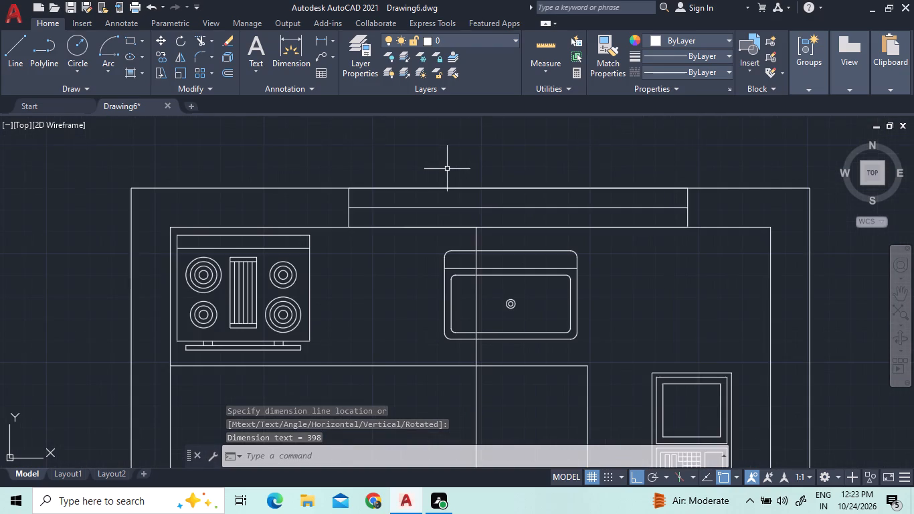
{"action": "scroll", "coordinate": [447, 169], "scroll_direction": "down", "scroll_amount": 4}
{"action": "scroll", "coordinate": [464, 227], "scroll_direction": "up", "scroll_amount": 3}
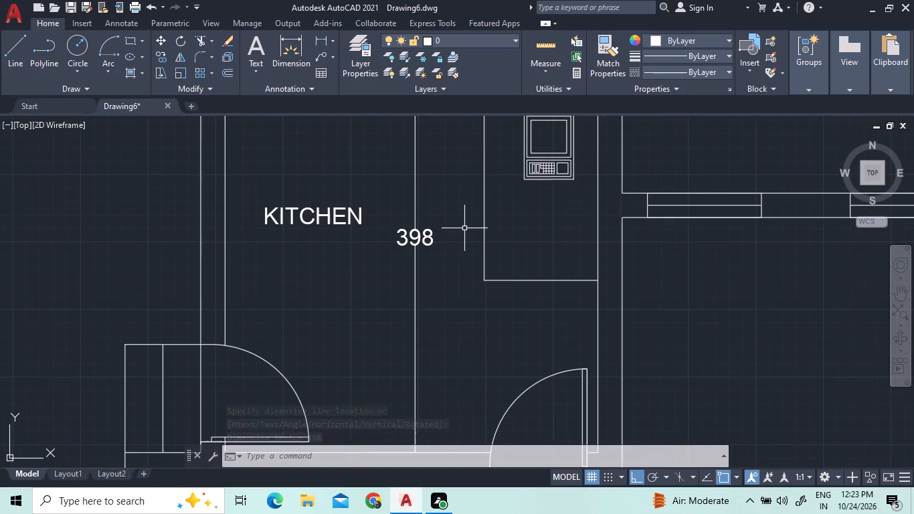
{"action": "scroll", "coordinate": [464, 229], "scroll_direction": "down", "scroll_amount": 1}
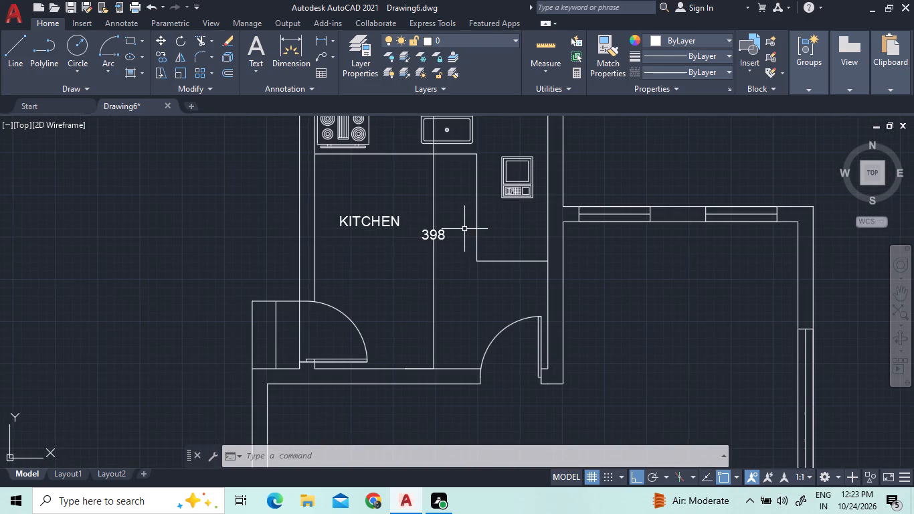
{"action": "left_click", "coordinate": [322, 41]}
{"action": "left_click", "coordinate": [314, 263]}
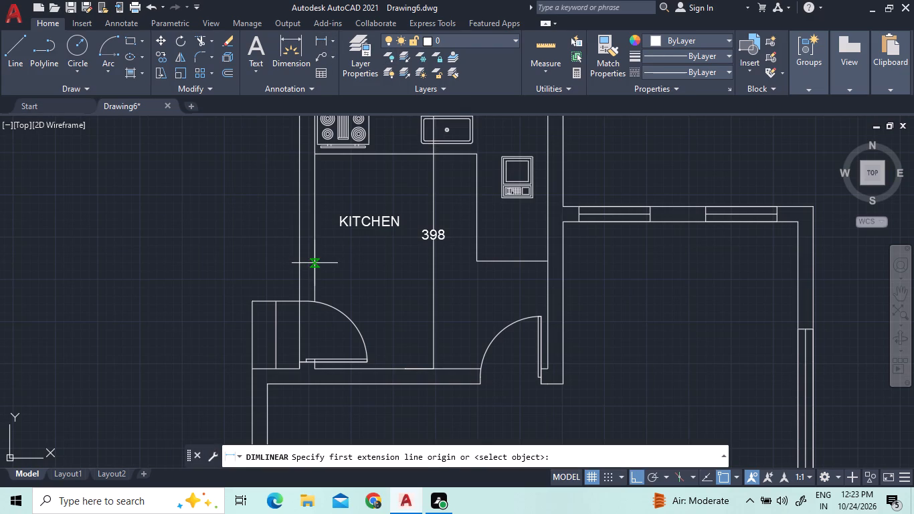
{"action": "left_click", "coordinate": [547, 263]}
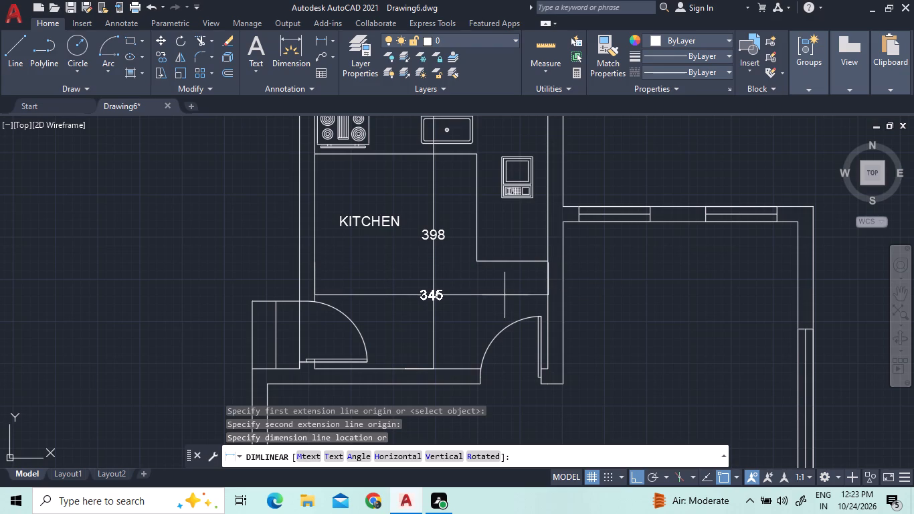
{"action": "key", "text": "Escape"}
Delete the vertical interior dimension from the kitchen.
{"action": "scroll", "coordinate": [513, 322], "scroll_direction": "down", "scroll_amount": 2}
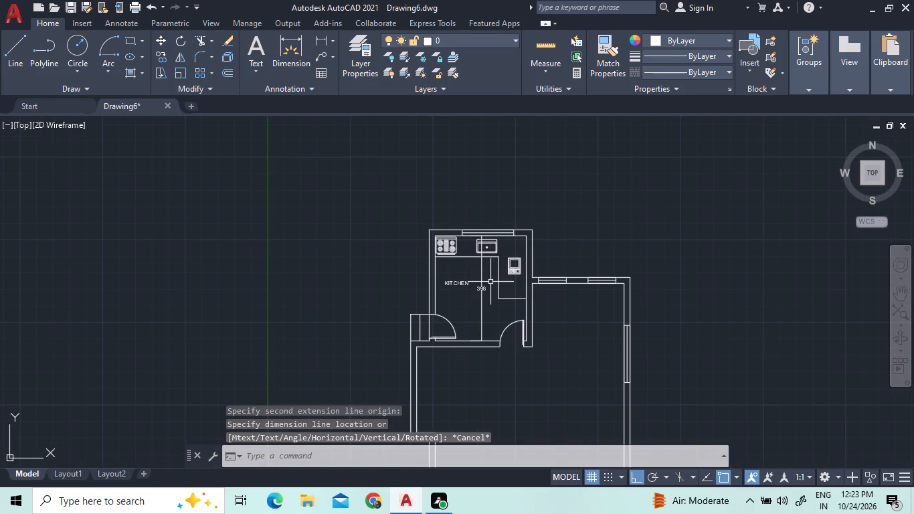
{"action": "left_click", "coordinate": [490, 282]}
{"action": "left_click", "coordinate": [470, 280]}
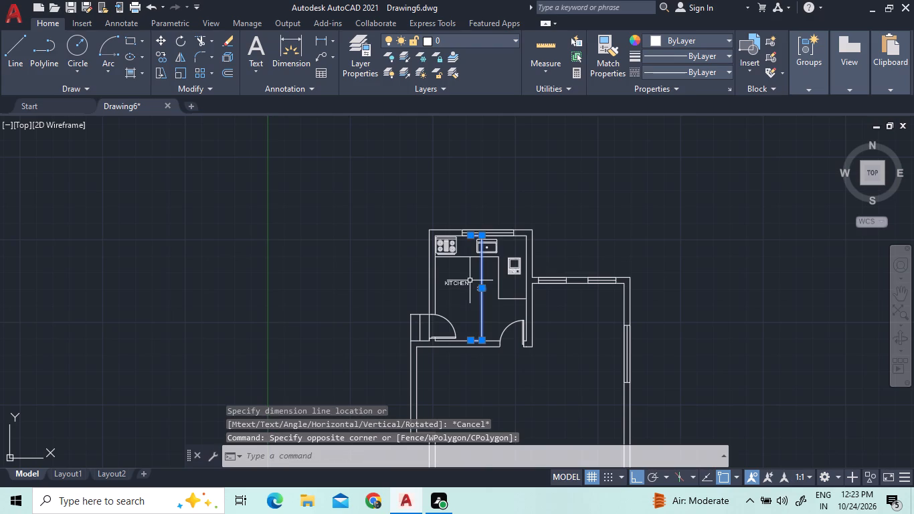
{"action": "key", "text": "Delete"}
Dimension the kitchen's overall width between the top wall's outer corners, placing the dimension line across the room above the KITCHEN label.
{"action": "scroll", "coordinate": [504, 229], "scroll_direction": "up", "scroll_amount": 2}
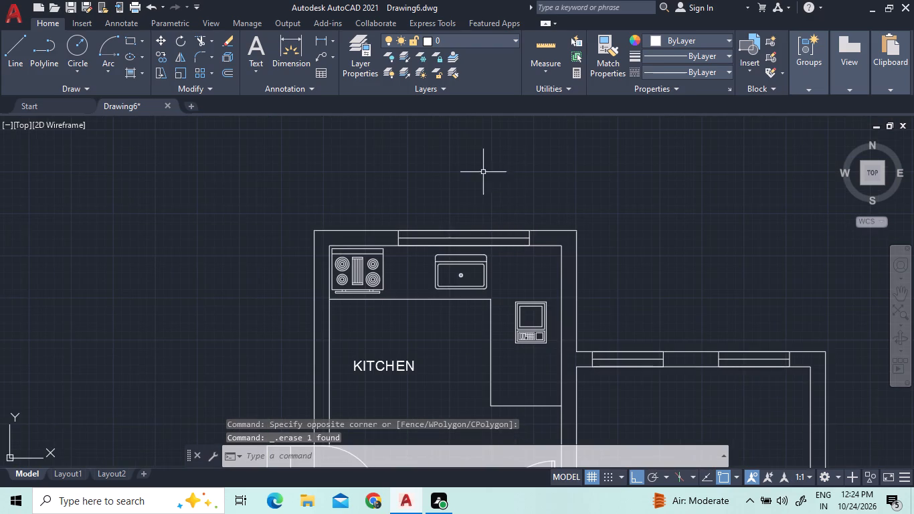
{"action": "left_click", "coordinate": [324, 34]}
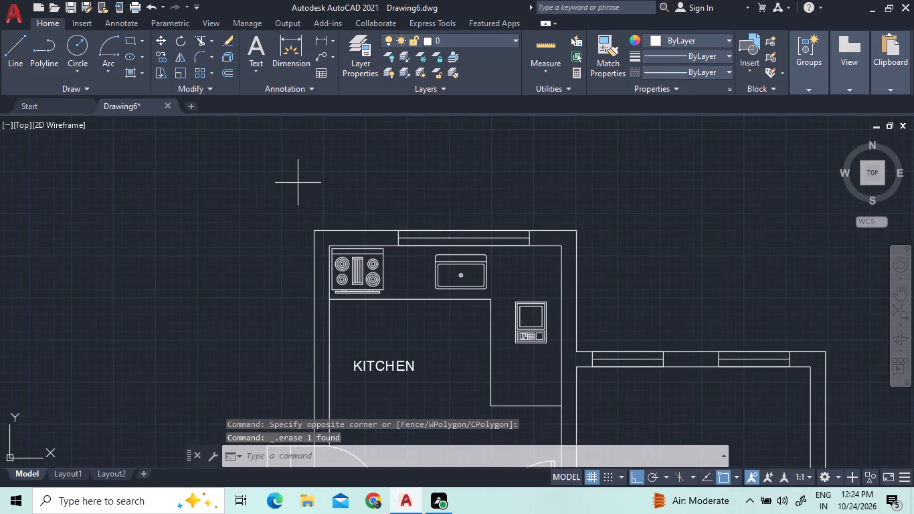
{"action": "left_click", "coordinate": [313, 229]}
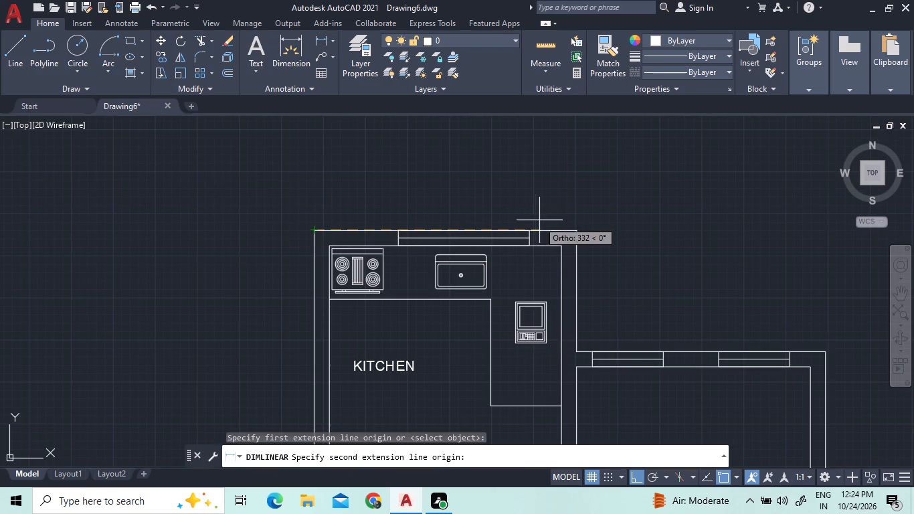
{"action": "left_click", "coordinate": [577, 229]}
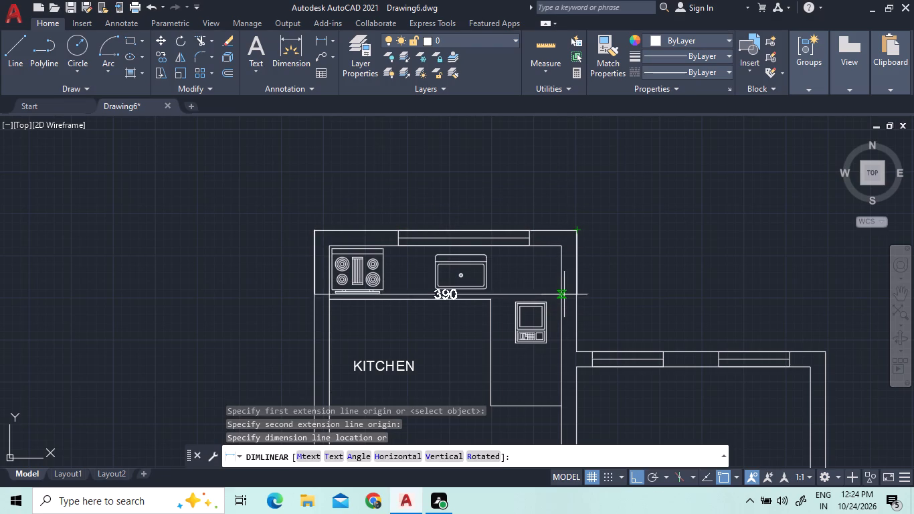
{"action": "left_click", "coordinate": [564, 329]}
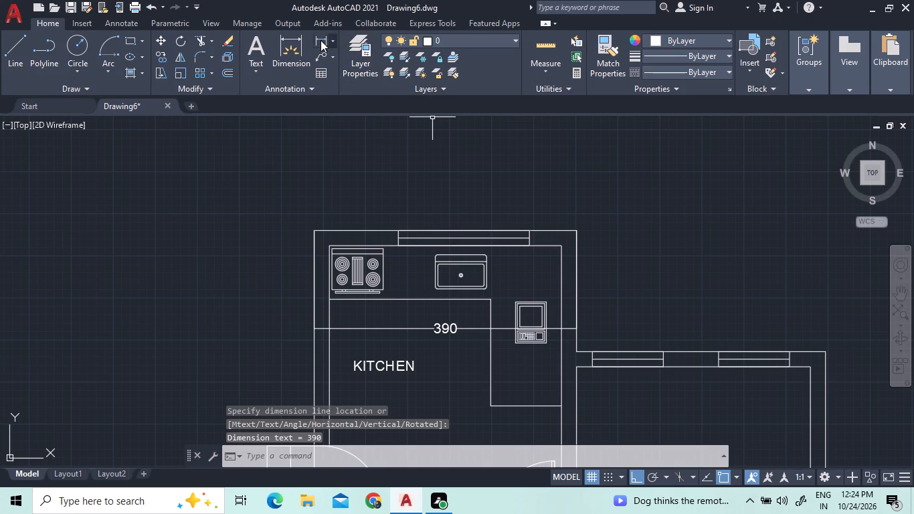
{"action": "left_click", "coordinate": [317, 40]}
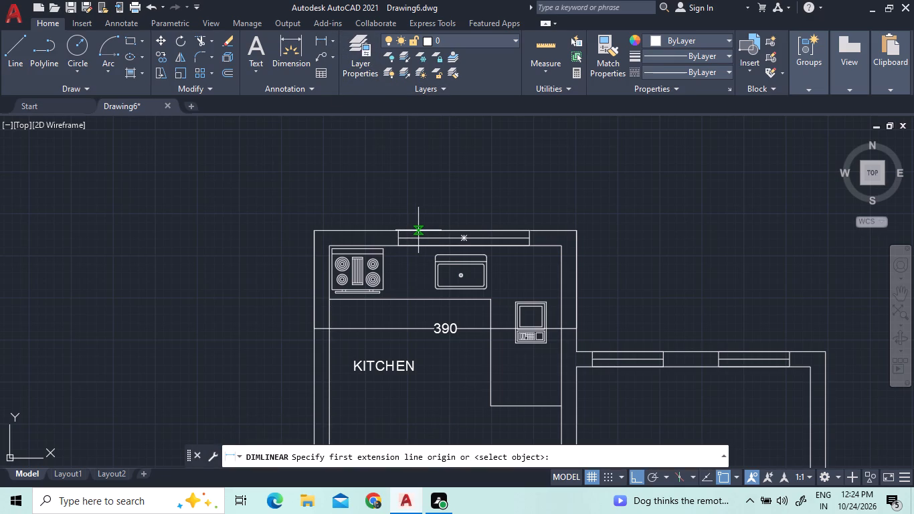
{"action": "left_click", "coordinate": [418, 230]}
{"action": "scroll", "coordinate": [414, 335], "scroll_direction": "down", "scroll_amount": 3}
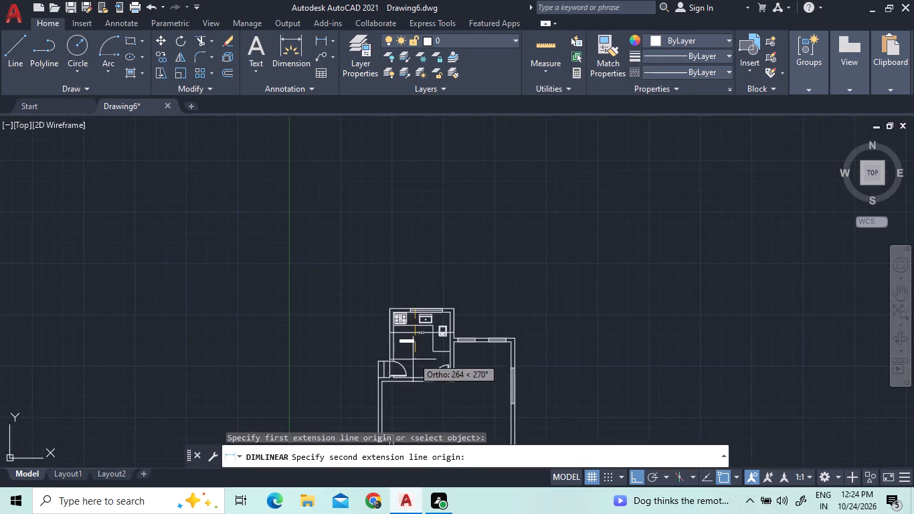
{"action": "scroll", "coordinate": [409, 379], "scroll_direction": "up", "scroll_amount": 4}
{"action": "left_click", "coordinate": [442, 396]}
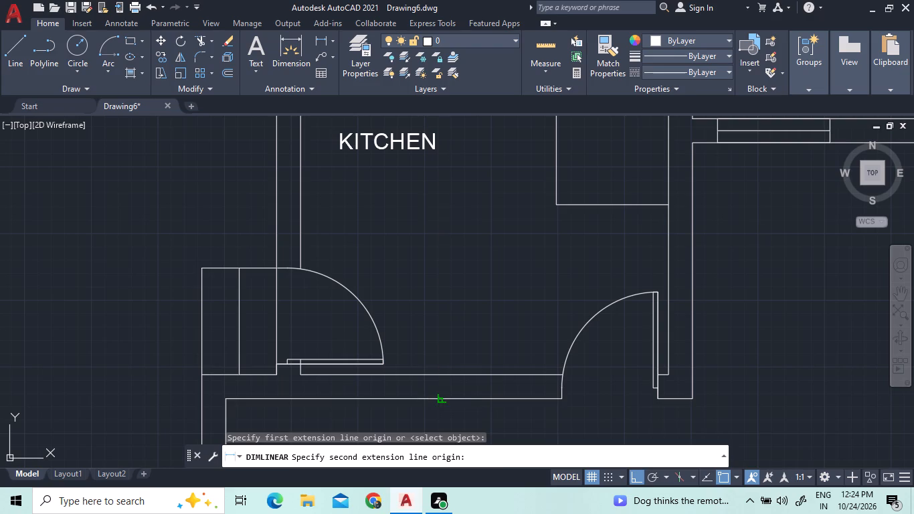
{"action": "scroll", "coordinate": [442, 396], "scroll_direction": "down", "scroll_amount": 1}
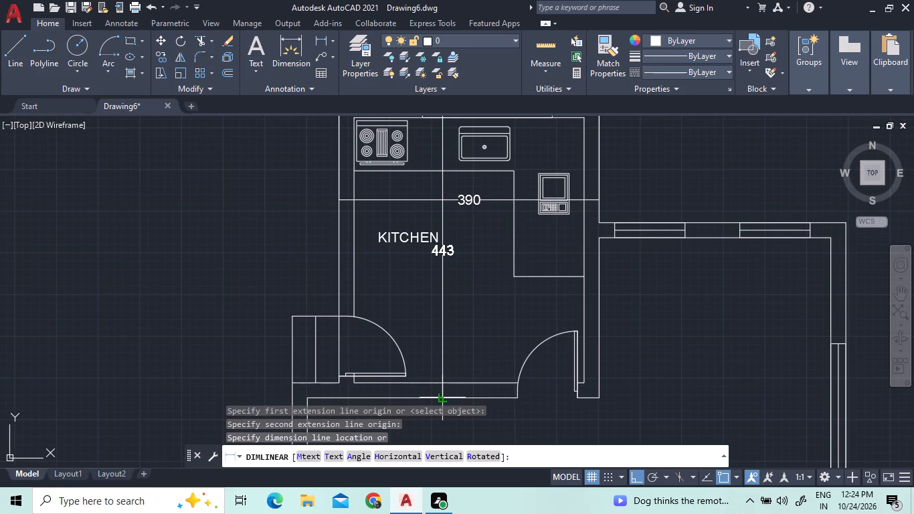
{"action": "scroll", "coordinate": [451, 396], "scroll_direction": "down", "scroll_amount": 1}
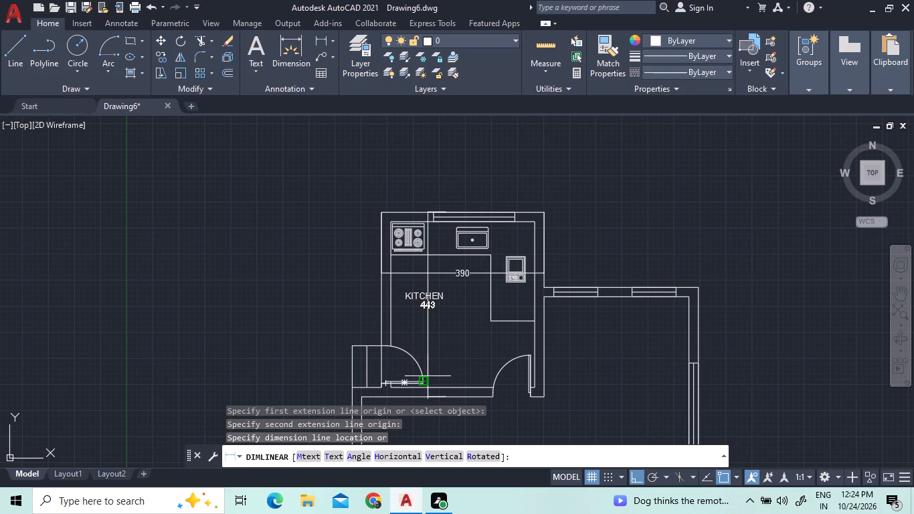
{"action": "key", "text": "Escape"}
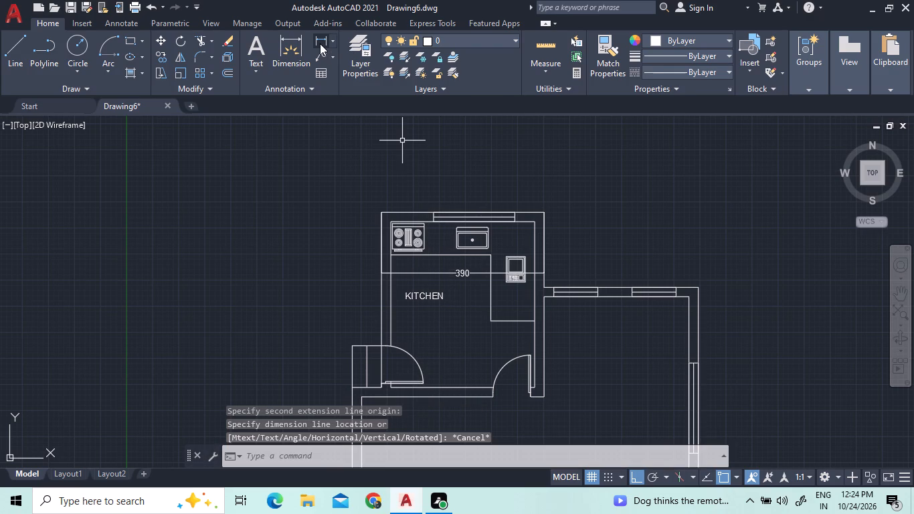
Add a vertical dimension from the kitchen top wall's outer face to the bottom wall's inner face, just beside the KITCHEN label.
{"action": "left_click", "coordinate": [320, 44]}
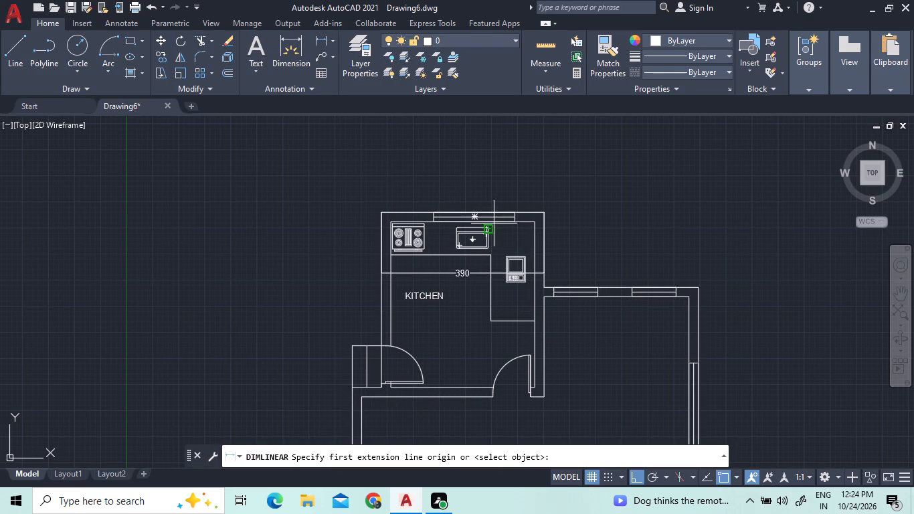
{"action": "left_click", "coordinate": [446, 213]}
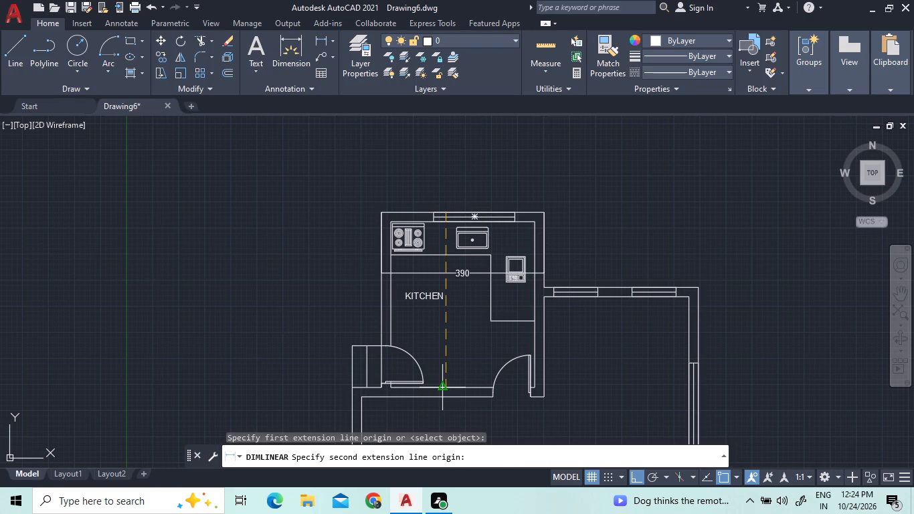
{"action": "left_click", "coordinate": [445, 383]}
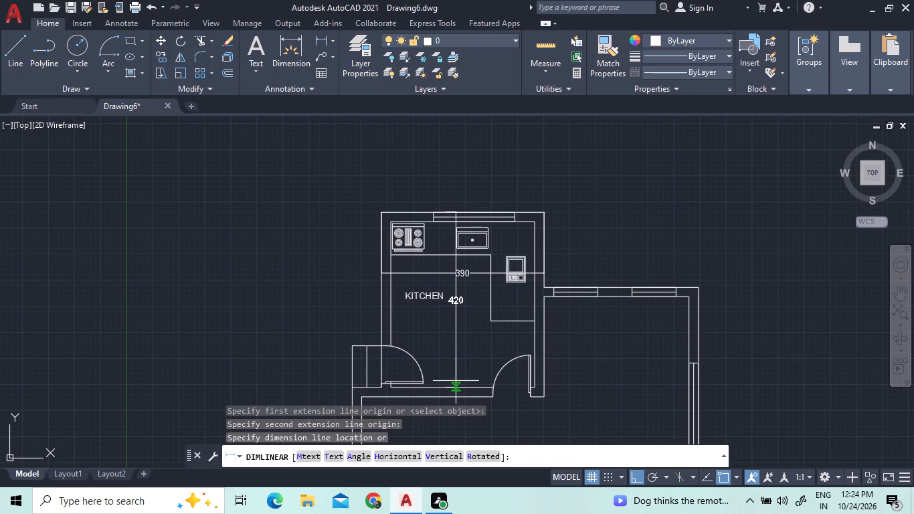
{"action": "left_click", "coordinate": [456, 381]}
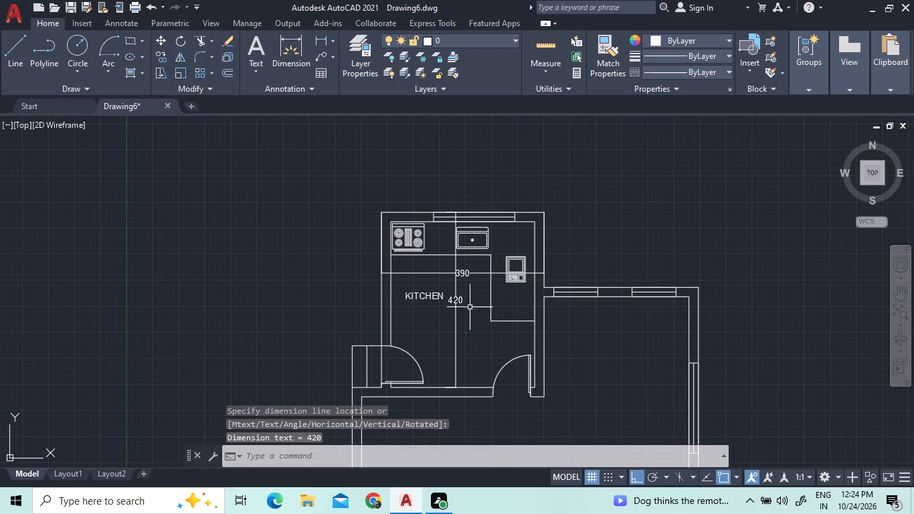
Add the text label D with a height of 10 at the kitchen's outside door, beside the steps.
{"action": "scroll", "coordinate": [456, 253], "scroll_direction": "up", "scroll_amount": 3}
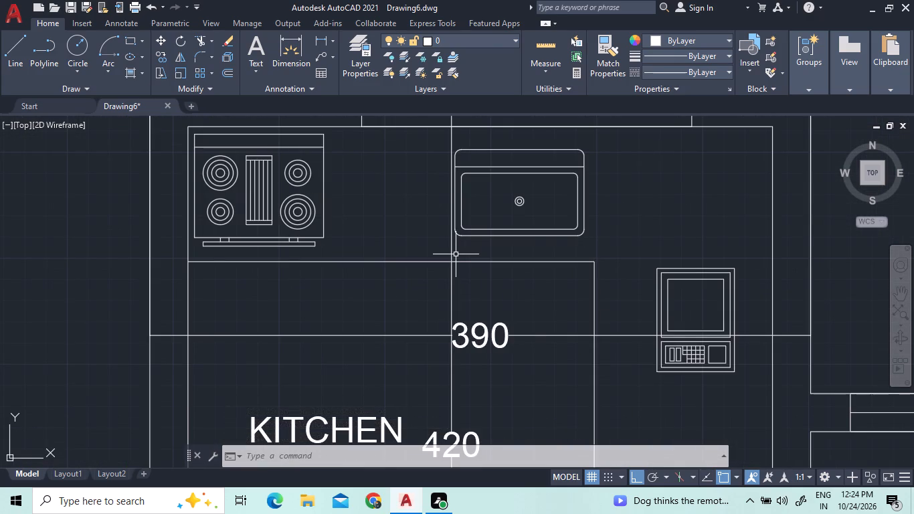
{"action": "scroll", "coordinate": [456, 254], "scroll_direction": "down", "scroll_amount": 3}
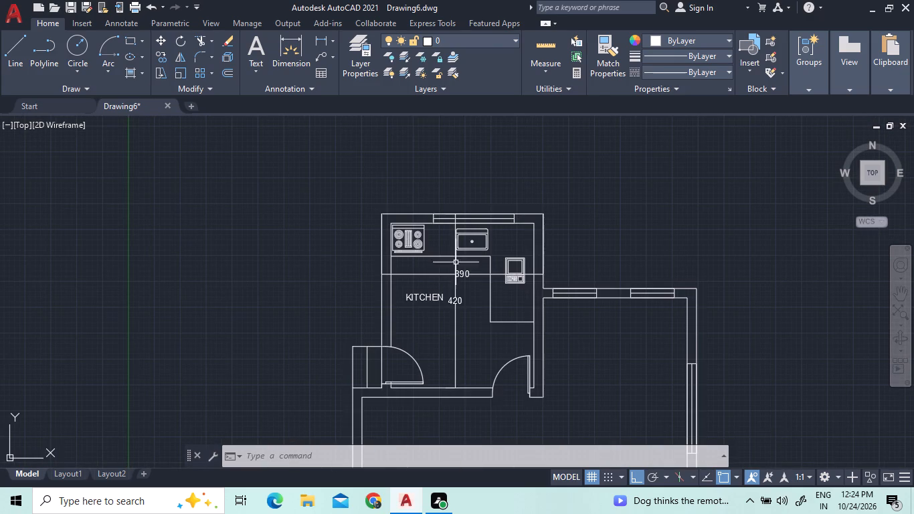
{"action": "middle_click_drag", "start_coordinate": [609, 387], "coordinate": [464, 342]}
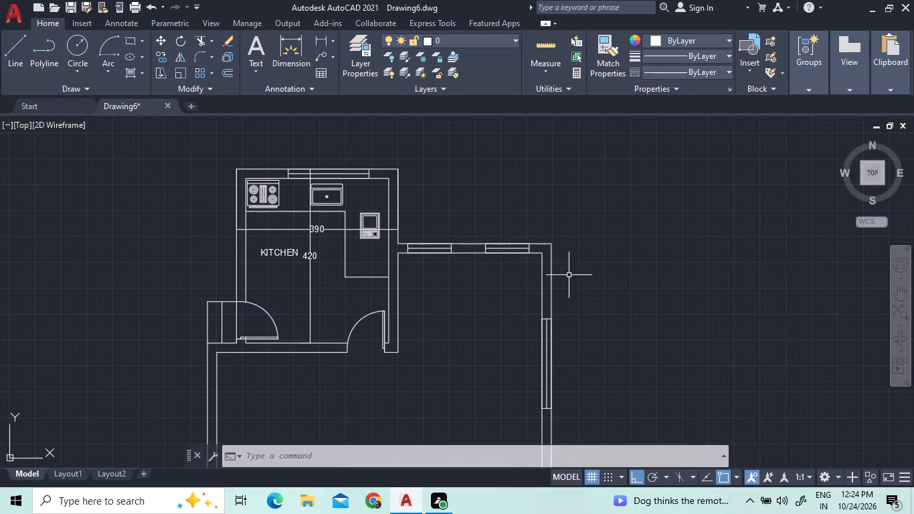
{"action": "left_click", "coordinate": [249, 44]}
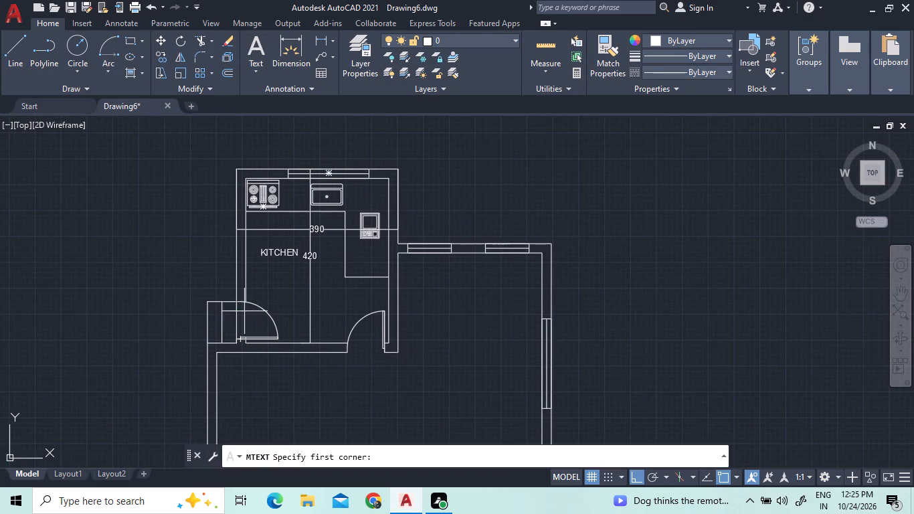
{"action": "left_click", "coordinate": [239, 311]}
{"action": "left_click", "coordinate": [250, 327]}
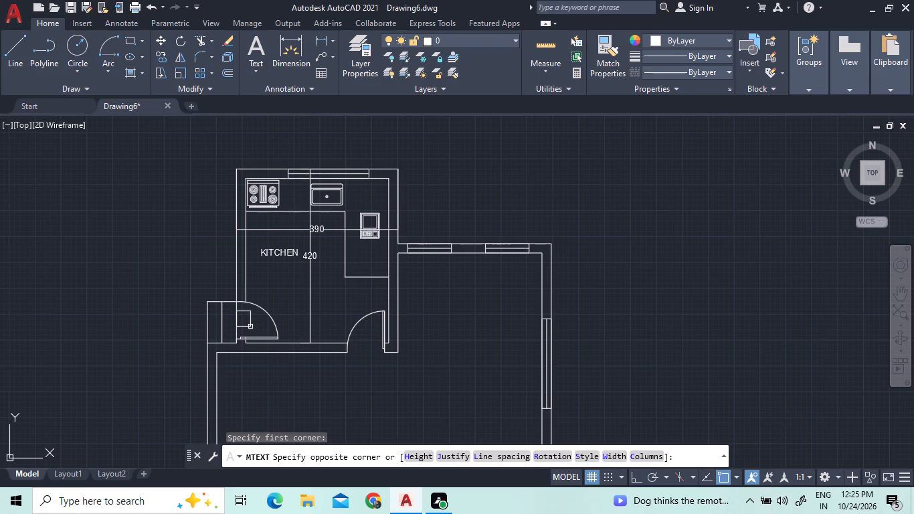
{"action": "key", "text": "d"}
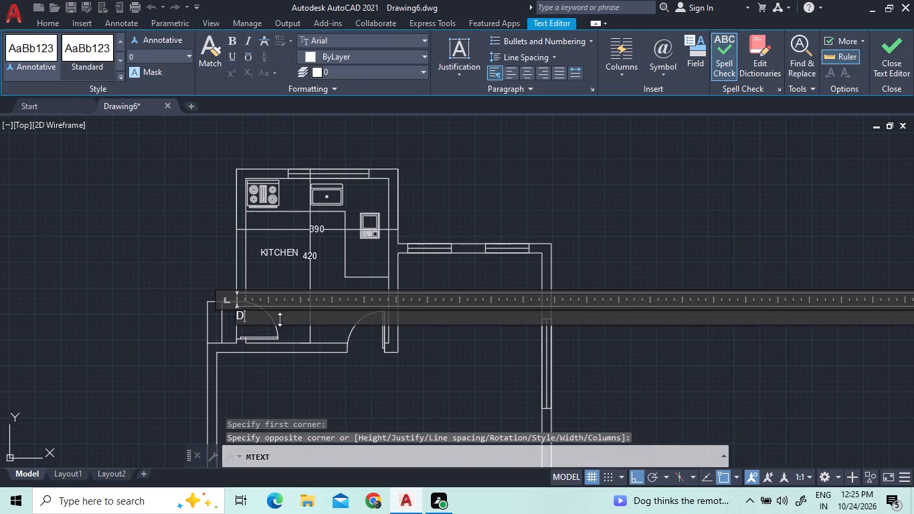
{"action": "double_click", "coordinate": [289, 317]}
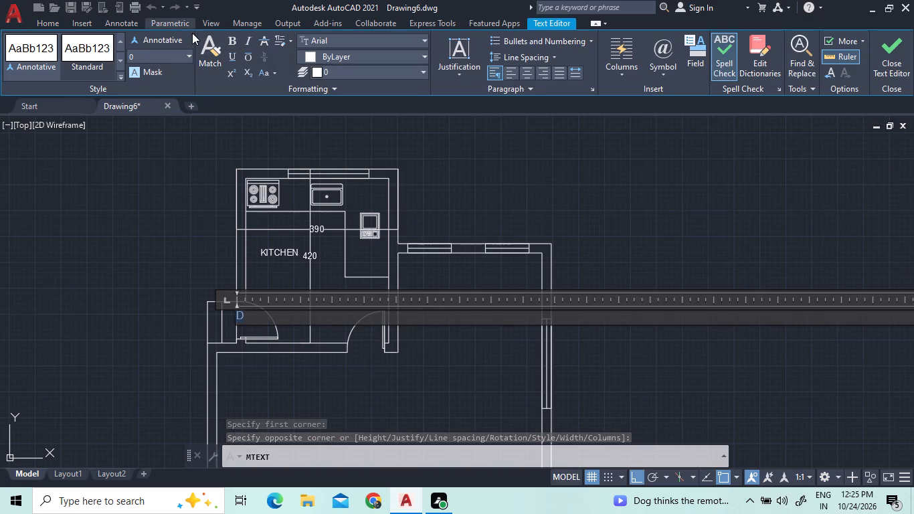
{"action": "left_click", "coordinate": [190, 56]}
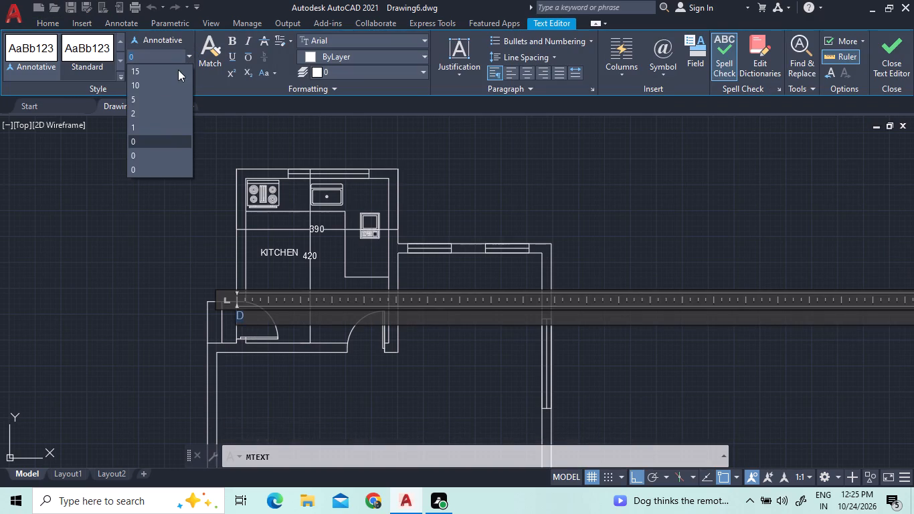
{"action": "left_click", "coordinate": [161, 85]}
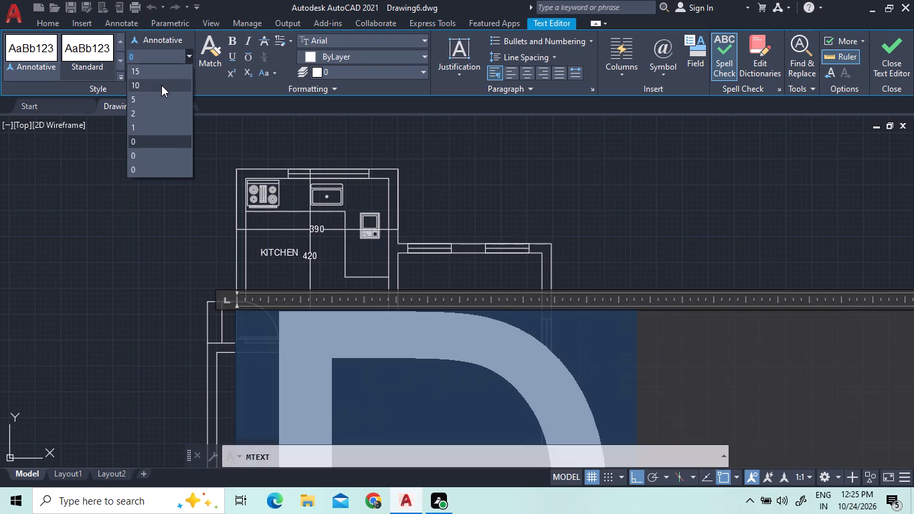
{"action": "left_click", "coordinate": [209, 267]}
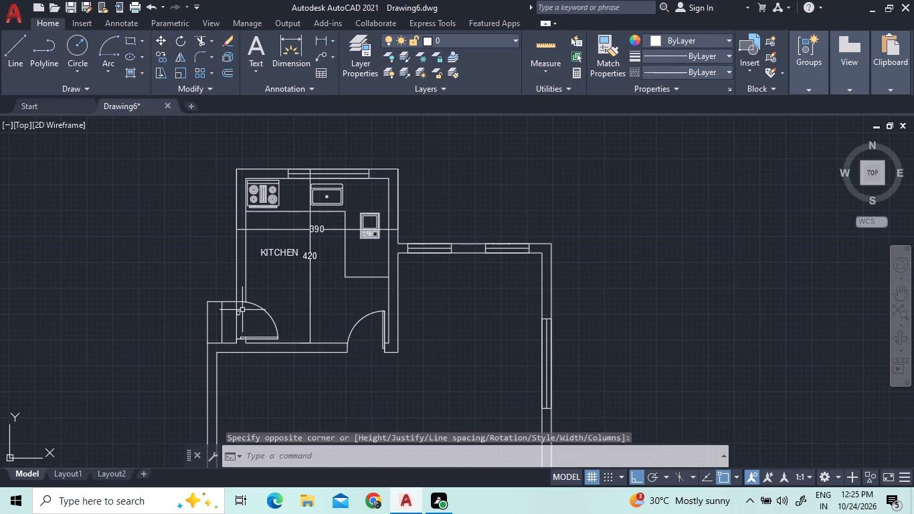
Set the text height of the D label at the kitchen's outside door to 15.
{"action": "scroll", "coordinate": [238, 306], "scroll_direction": "up", "scroll_amount": 3}
{"action": "triple_click", "coordinate": [242, 335]}
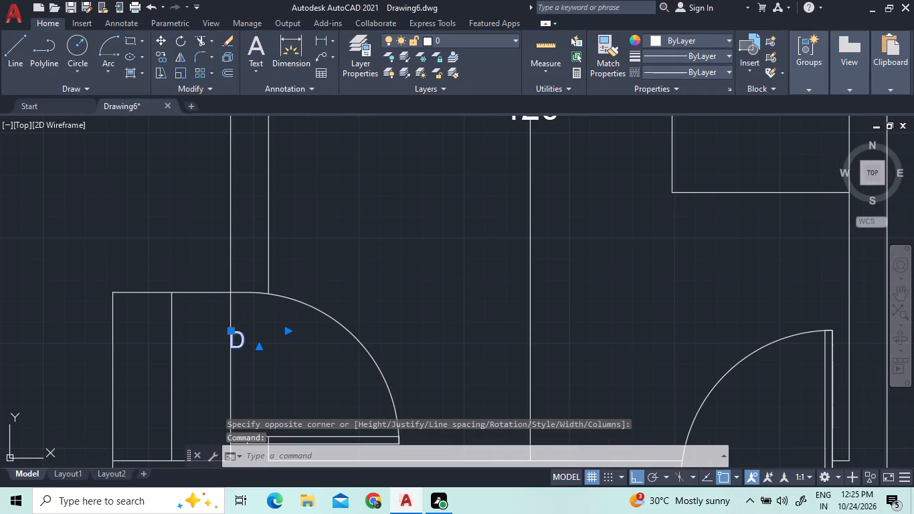
{"action": "left_click", "coordinate": [242, 335]}
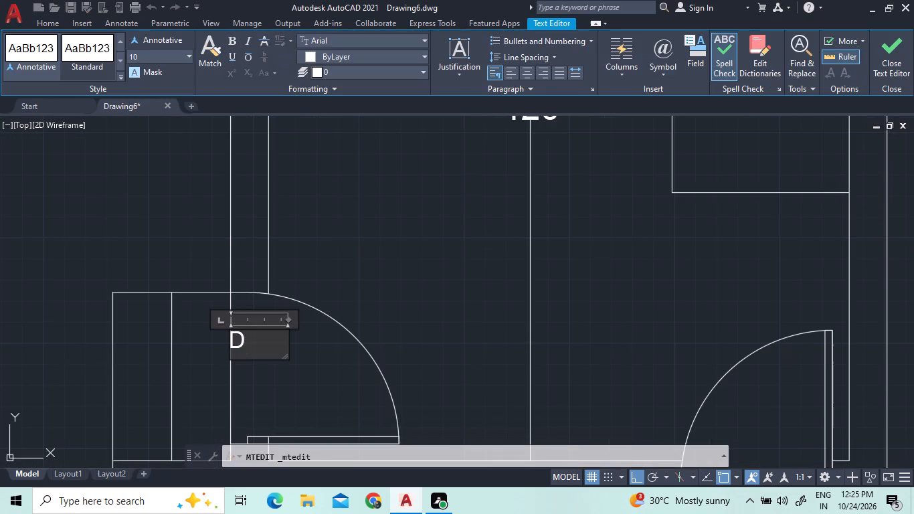
{"action": "double_click", "coordinate": [242, 335]}
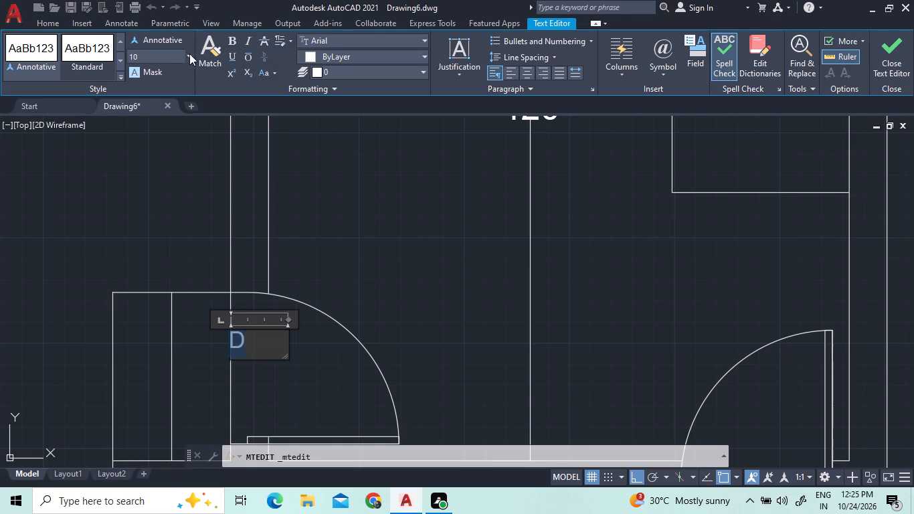
{"action": "left_click", "coordinate": [191, 54]}
{"action": "left_click", "coordinate": [170, 70]}
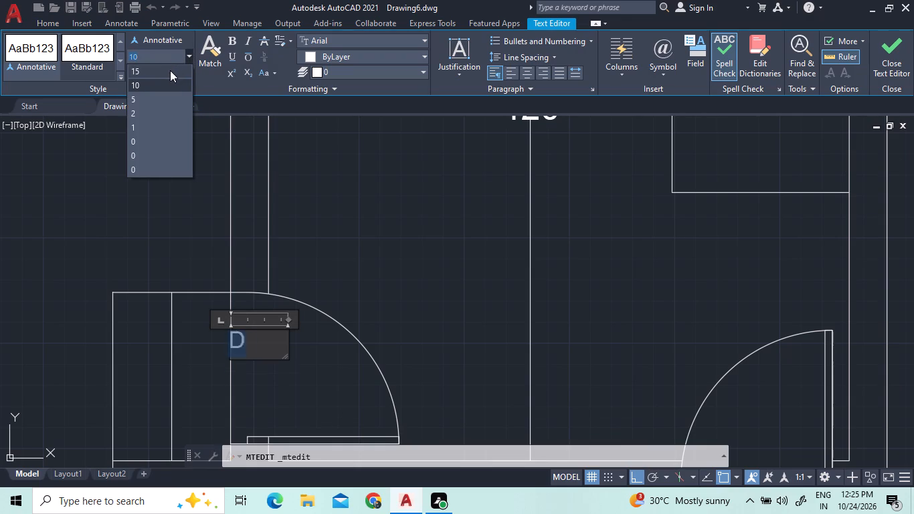
{"action": "left_click", "coordinate": [296, 286]}
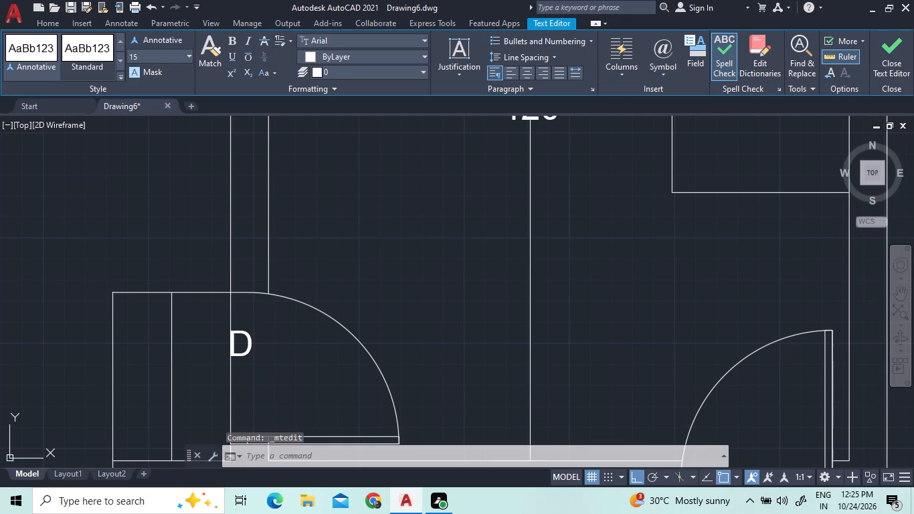
Move the D label off the wall line into the swing area of the kitchen's outside door, with Ortho off.
{"action": "left_click", "coordinate": [241, 345]}
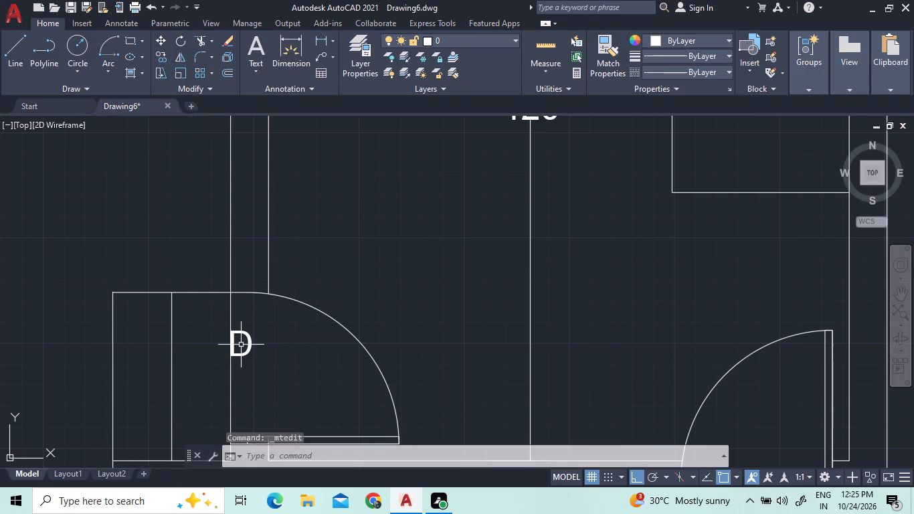
{"action": "left_click", "coordinate": [249, 323]}
{"action": "left_click", "coordinate": [251, 337]}
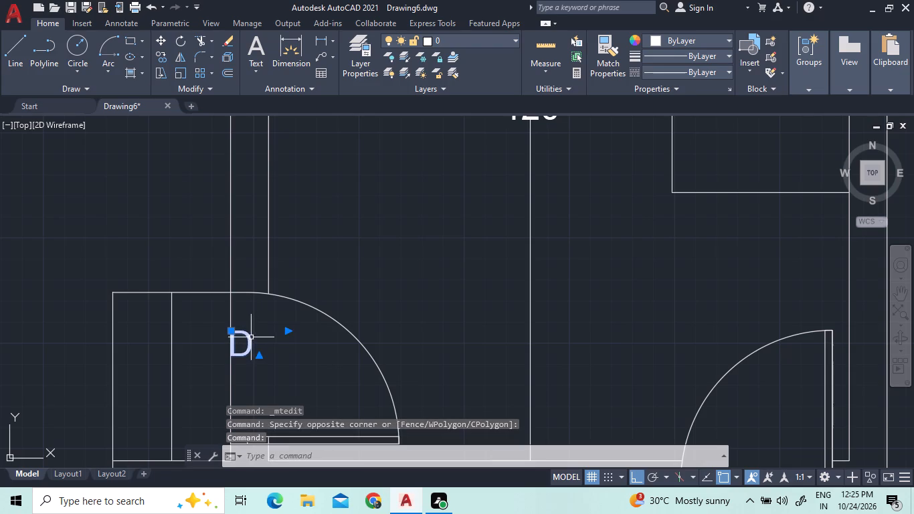
{"action": "right_click", "coordinate": [251, 337]}
{"action": "left_click", "coordinate": [301, 260]}
{"action": "left_click", "coordinate": [266, 311]}
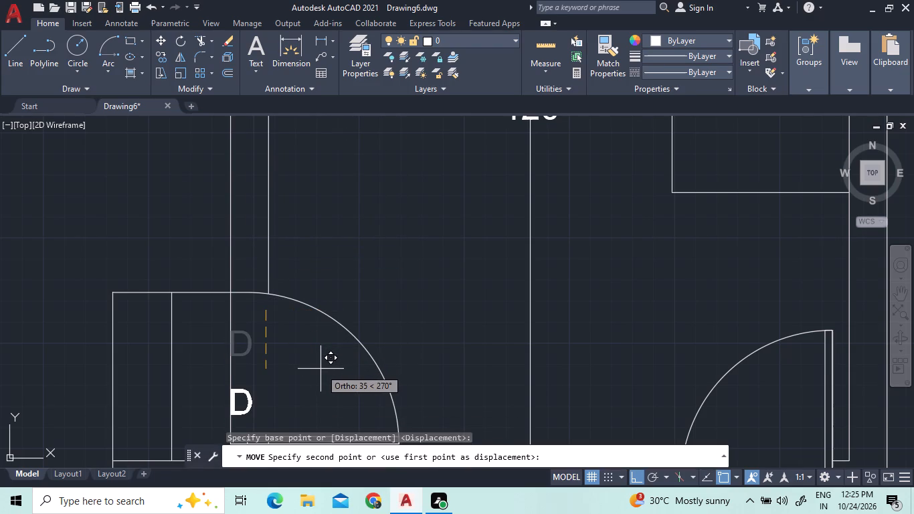
{"action": "key", "text": "F8"}
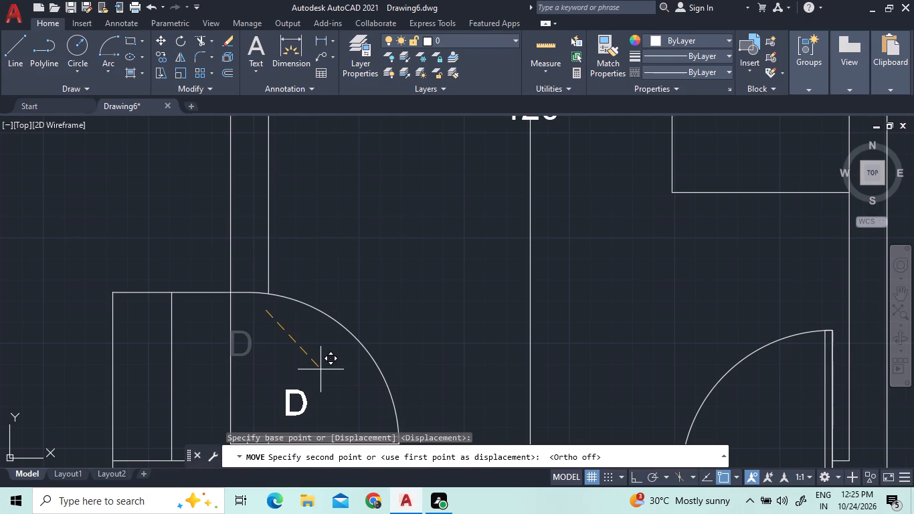
{"action": "left_click", "coordinate": [321, 369]}
Copy the D label into the opening of the kitchen's interior door in the bottom wall.
{"action": "scroll", "coordinate": [274, 275], "scroll_direction": "down", "scroll_amount": 1}
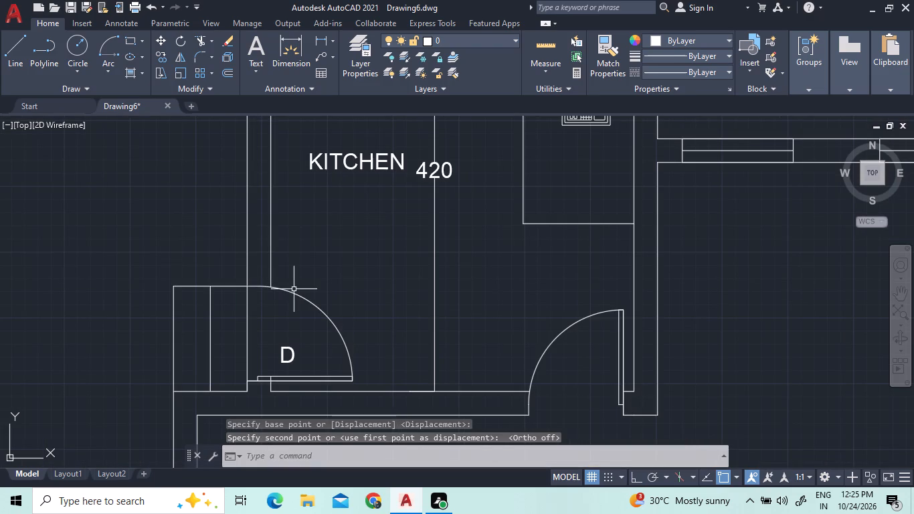
{"action": "scroll", "coordinate": [294, 289], "scroll_direction": "down", "scroll_amount": 1}
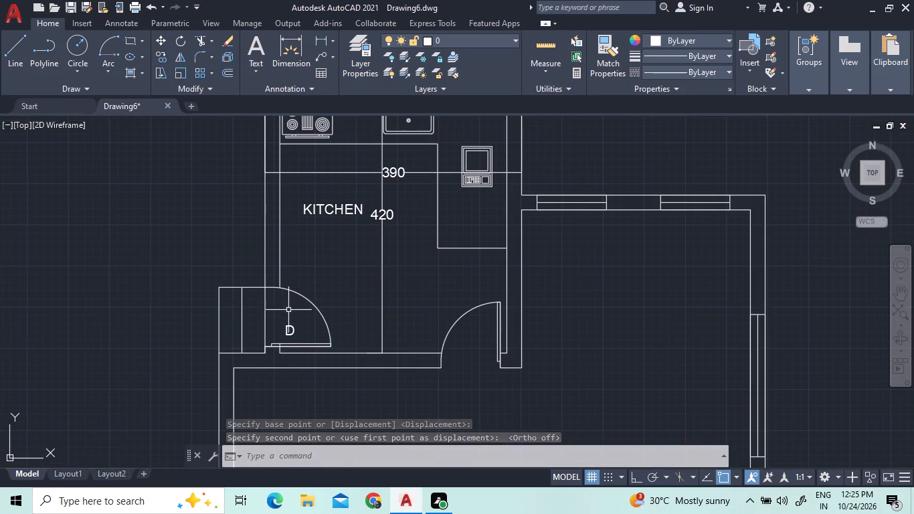
{"action": "left_click", "coordinate": [288, 327]}
{"action": "right_click", "coordinate": [284, 321]}
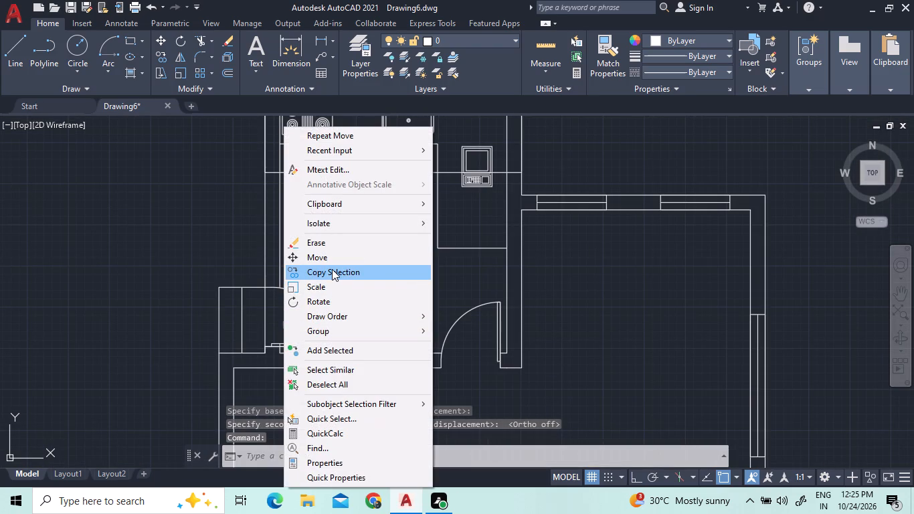
{"action": "left_click", "coordinate": [332, 269]}
{"action": "left_click", "coordinate": [289, 331]}
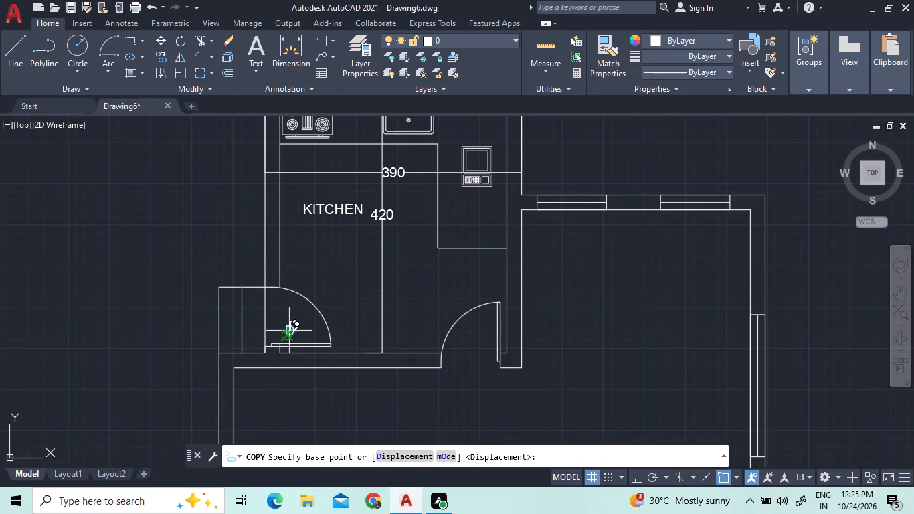
{"action": "scroll", "coordinate": [464, 363], "scroll_direction": "up", "scroll_amount": 2}
{"action": "left_click", "coordinate": [464, 363]}
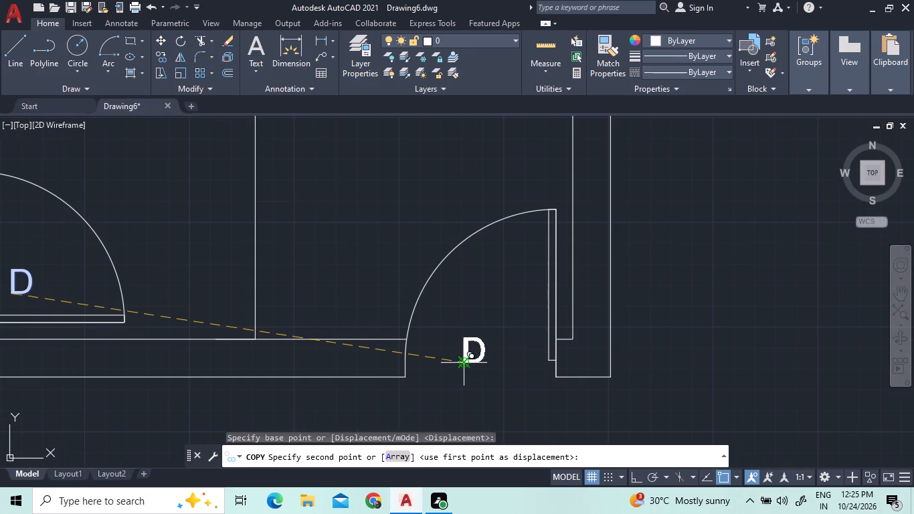
{"action": "scroll", "coordinate": [294, 307], "scroll_direction": "down", "scroll_amount": 3}
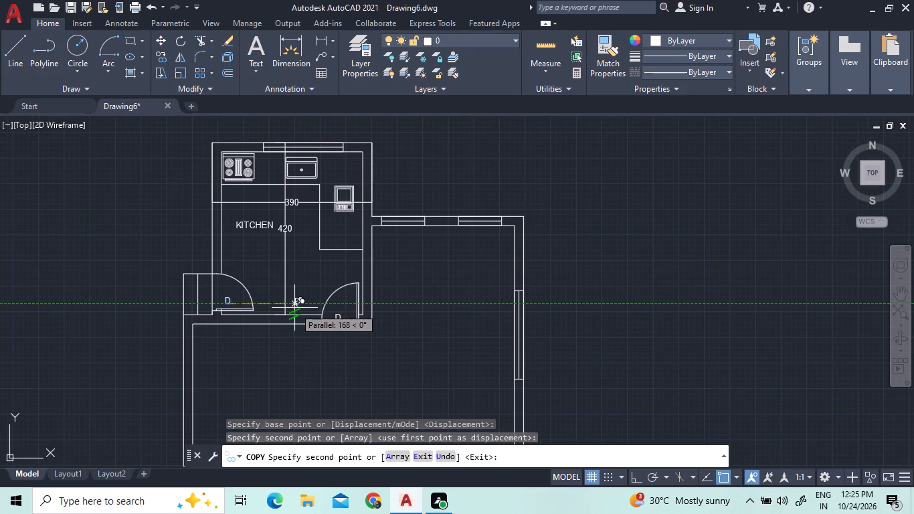
{"action": "key", "text": "Escape"}
Fill the kitchen's right-hand wall and its upper-left L-shaped wall section with a solid hatch in black (0,0,0).
{"action": "scroll", "coordinate": [347, 305], "scroll_direction": "down", "scroll_amount": 2}
{"action": "scroll", "coordinate": [351, 298], "scroll_direction": "up", "scroll_amount": 3}
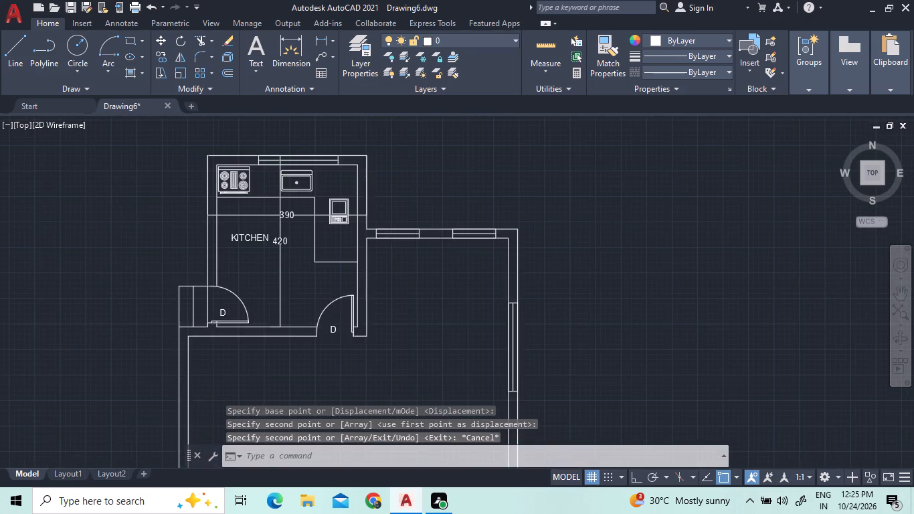
{"action": "middle_click_drag", "start_coordinate": [454, 311], "coordinate": [377, 294]}
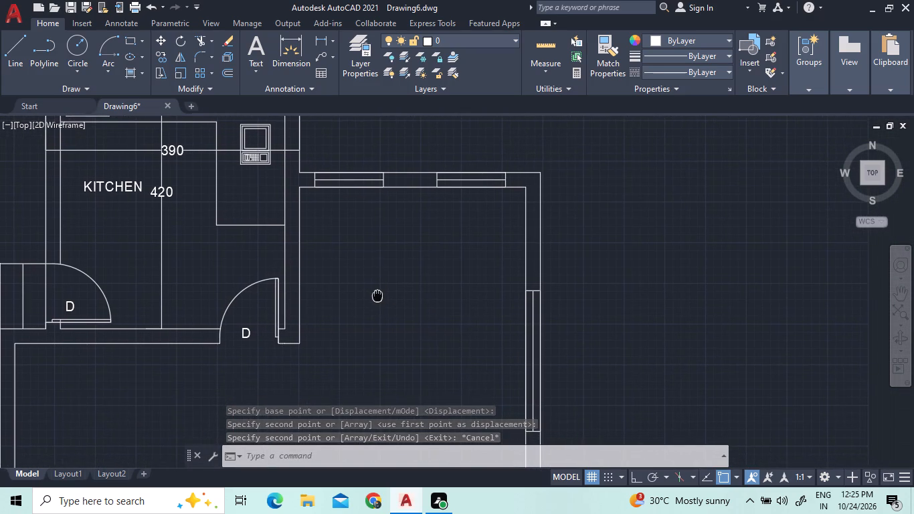
{"action": "scroll", "coordinate": [377, 294], "scroll_direction": "up", "scroll_amount": 1}
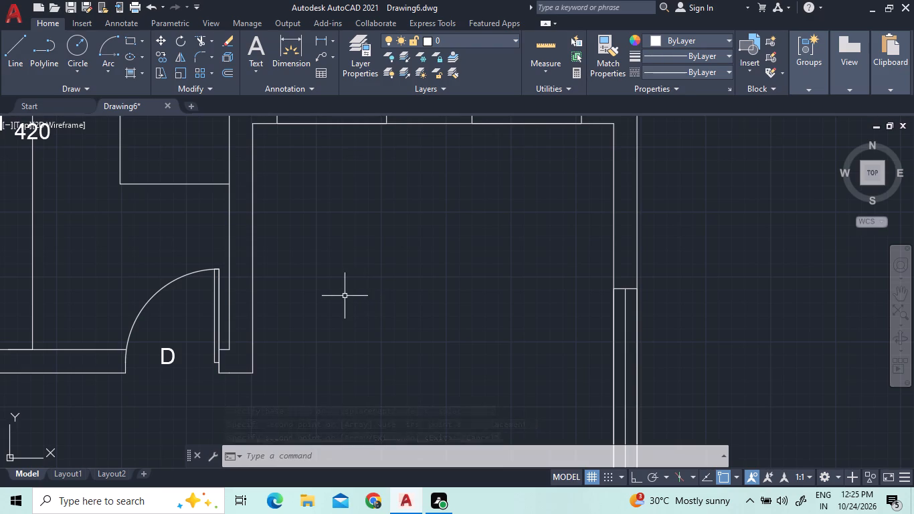
{"action": "scroll", "coordinate": [315, 341], "scroll_direction": "down", "scroll_amount": 2}
{"action": "scroll", "coordinate": [253, 150], "scroll_direction": "up", "scroll_amount": 1}
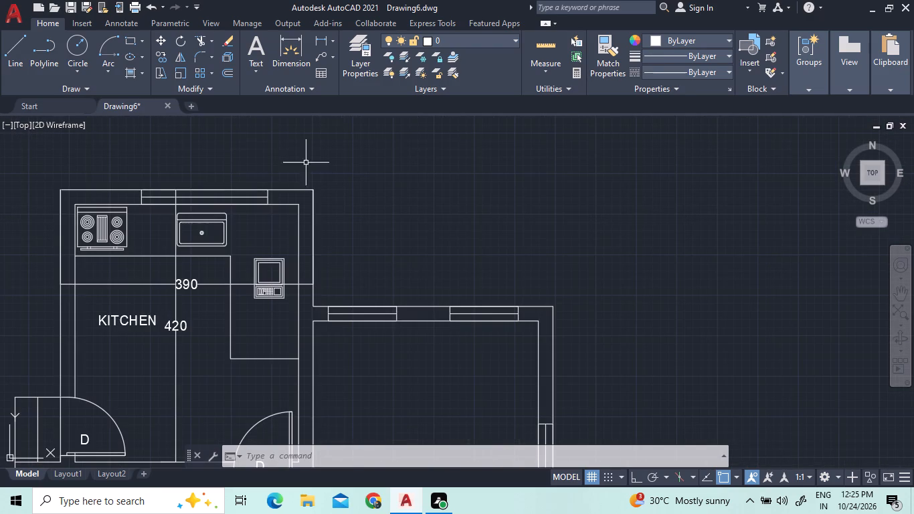
{"action": "left_click", "coordinate": [130, 76]}
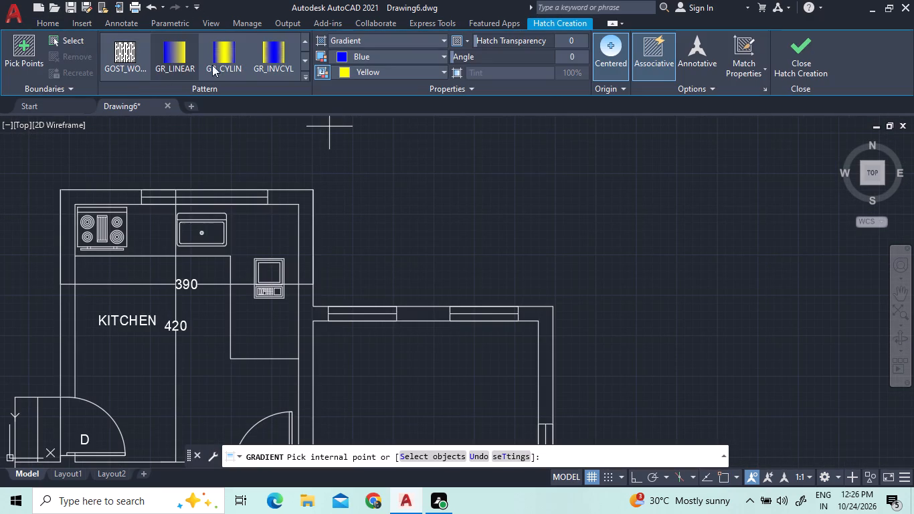
{"action": "left_click", "coordinate": [356, 41]}
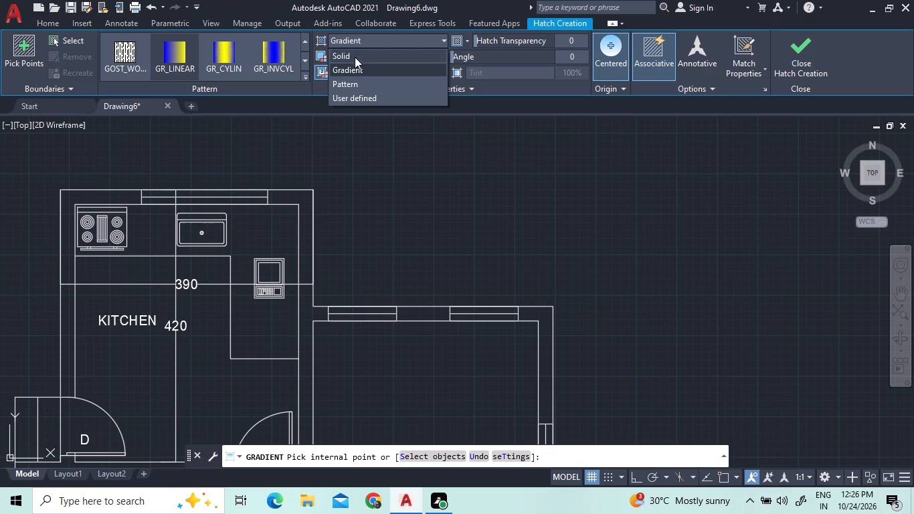
{"action": "left_click", "coordinate": [357, 56]}
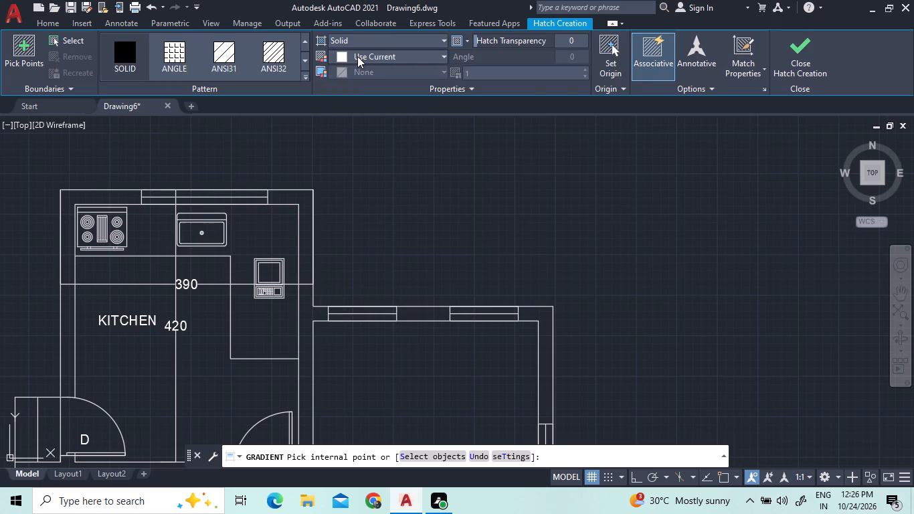
{"action": "left_click", "coordinate": [357, 56]}
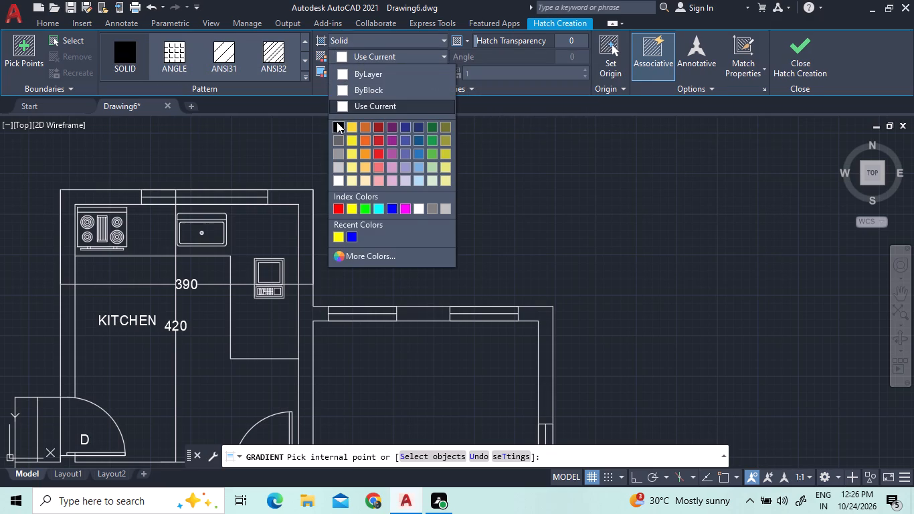
{"action": "left_click", "coordinate": [337, 122]}
{"action": "left_click", "coordinate": [306, 234]}
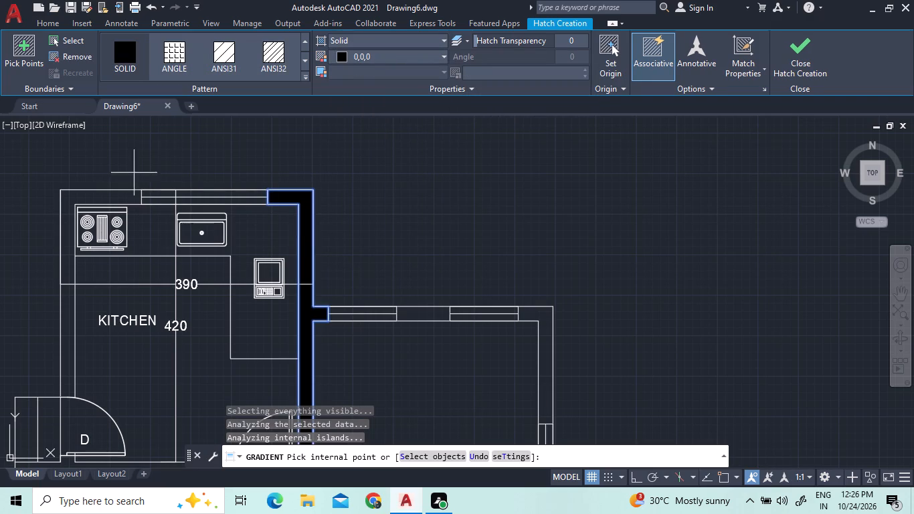
{"action": "left_click", "coordinate": [102, 195]}
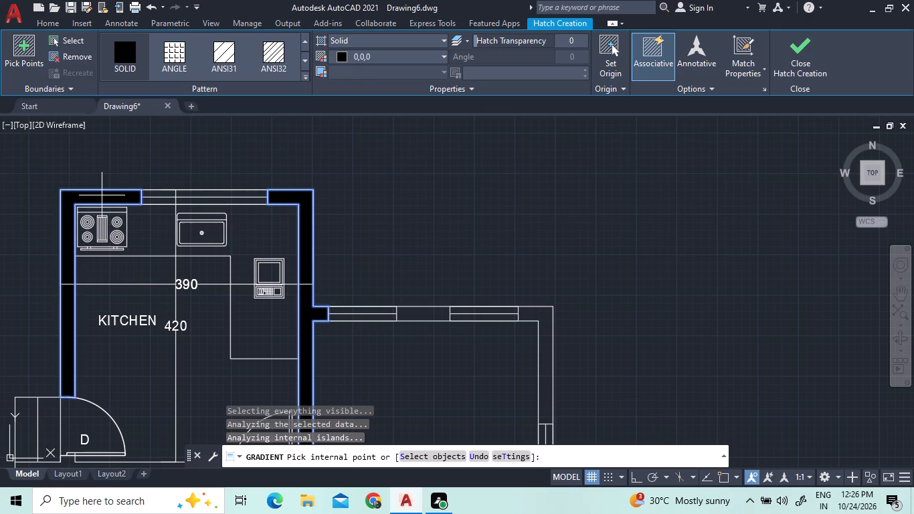
Change the colour of the kitchen walls' solid hatch to blue and finish the hatch.
{"action": "left_click", "coordinate": [368, 54]}
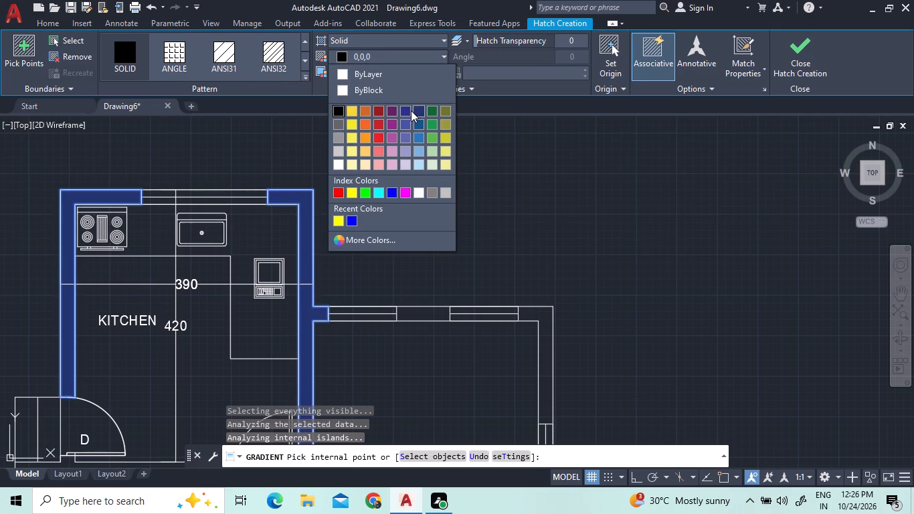
{"action": "left_click", "coordinate": [395, 193]}
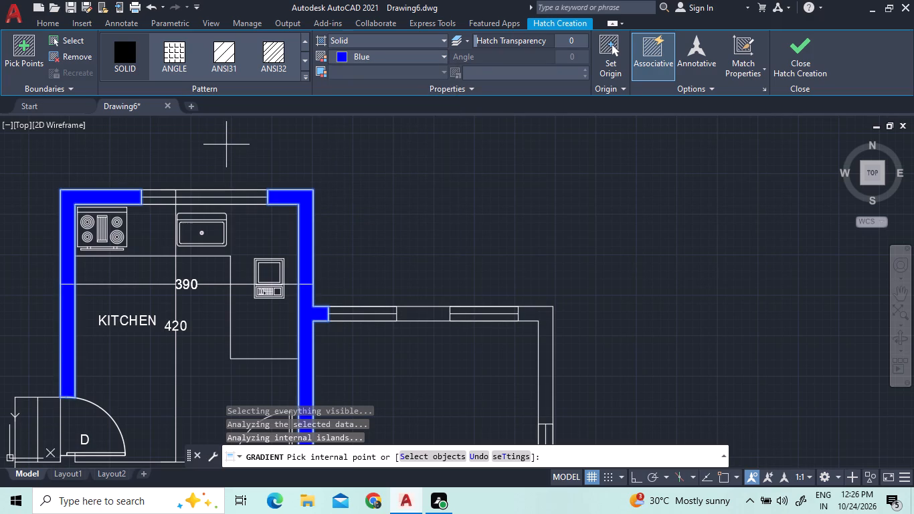
{"action": "scroll", "coordinate": [227, 132], "scroll_direction": "down", "scroll_amount": 1}
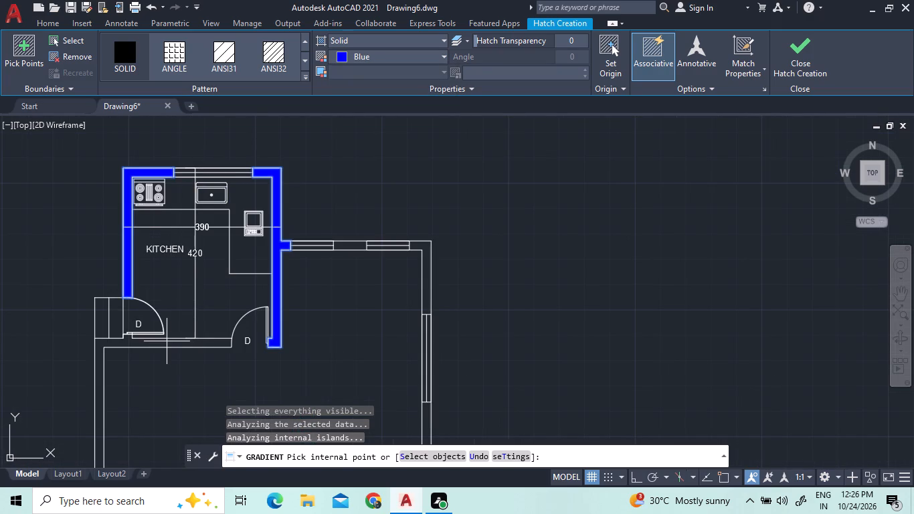
{"action": "left_click", "coordinate": [806, 61]}
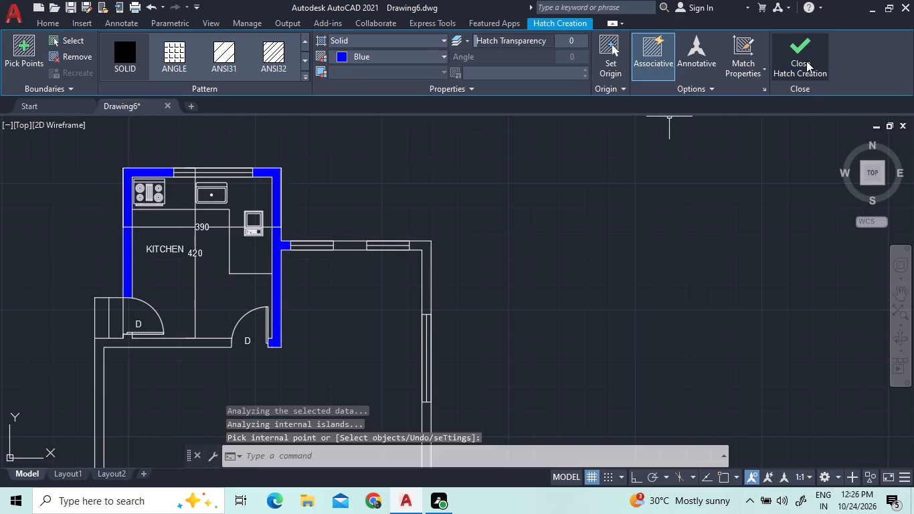
Fill the wall piece between the adjoining room's two top windows and its upper-right corner wall with a solid blue hatch.
{"action": "middle_click_drag", "start_coordinate": [512, 291], "coordinate": [414, 199]}
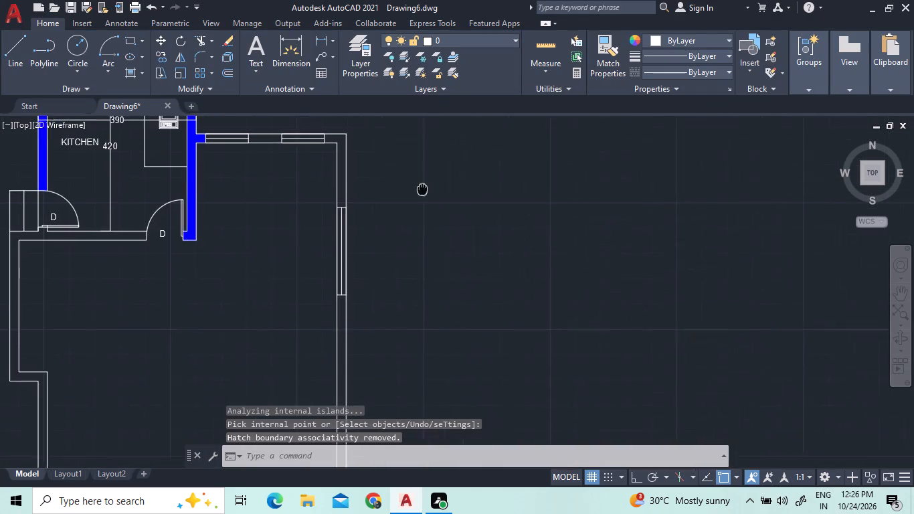
{"action": "middle_click_drag", "start_coordinate": [414, 199], "coordinate": [389, 226]}
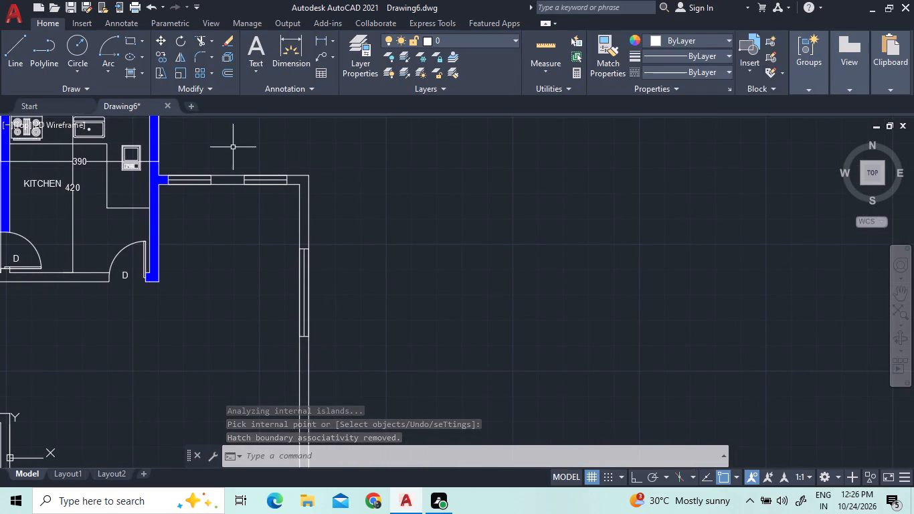
{"action": "scroll", "coordinate": [227, 150], "scroll_direction": "up", "scroll_amount": 1}
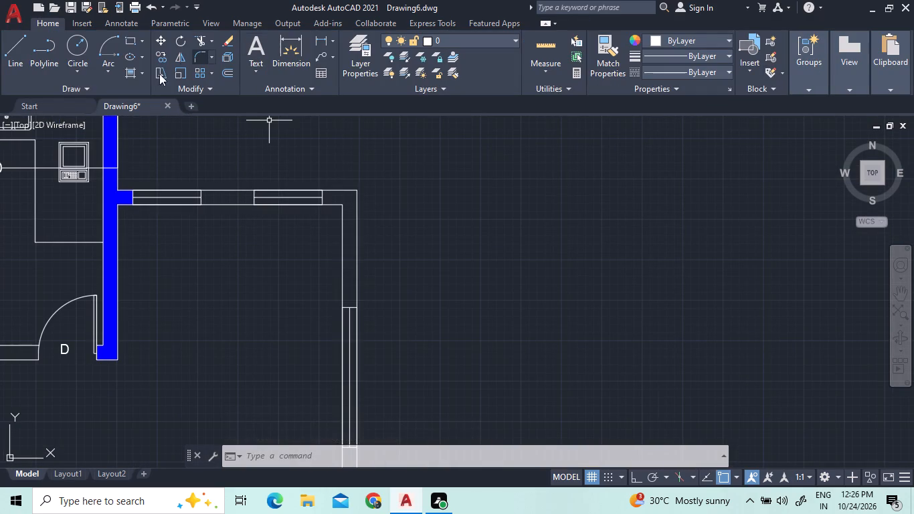
{"action": "left_click", "coordinate": [135, 73]}
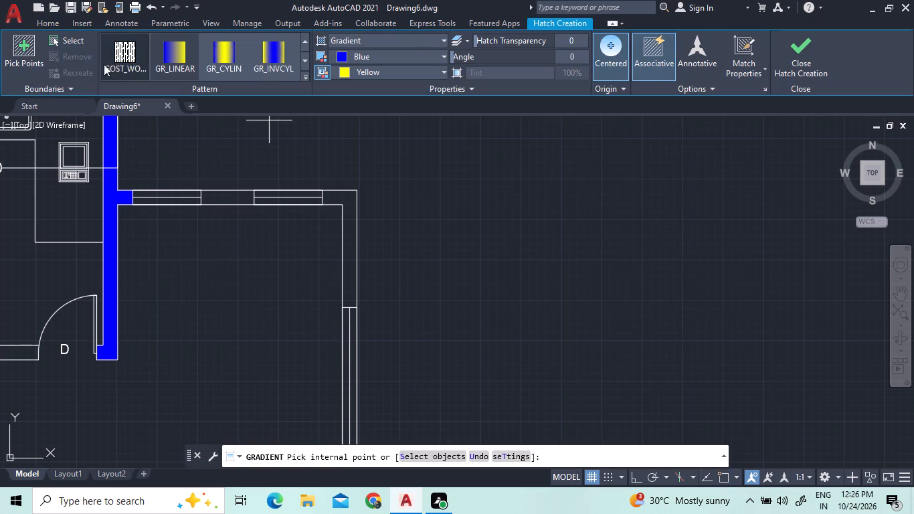
{"action": "left_click", "coordinate": [399, 39]}
{"action": "left_click", "coordinate": [385, 53]}
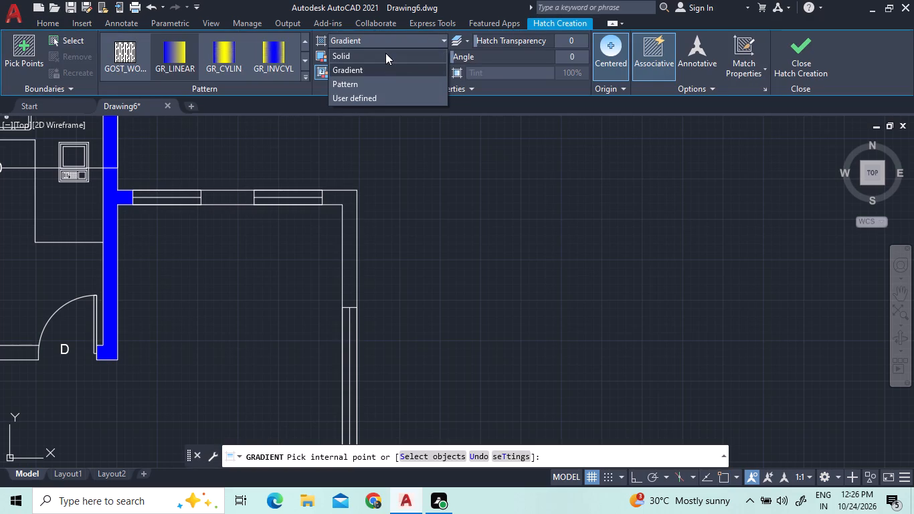
{"action": "left_click", "coordinate": [376, 56]}
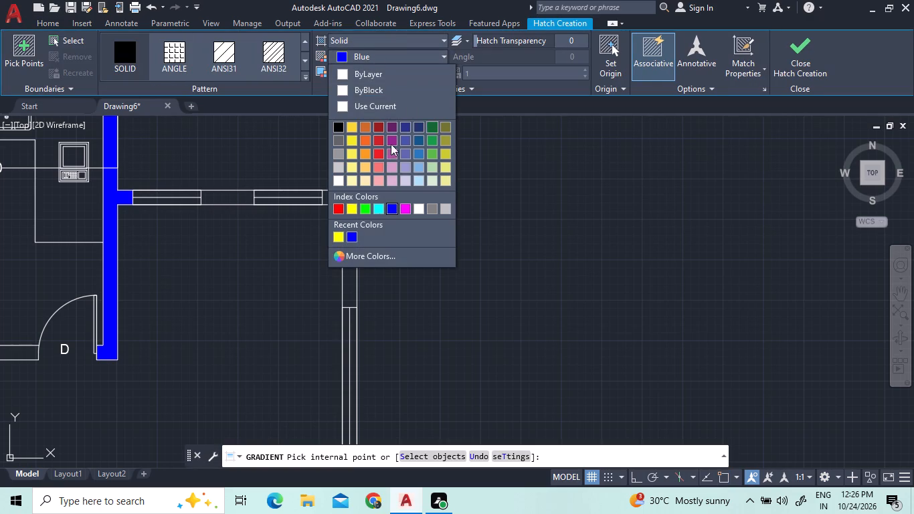
{"action": "left_click", "coordinate": [395, 209]}
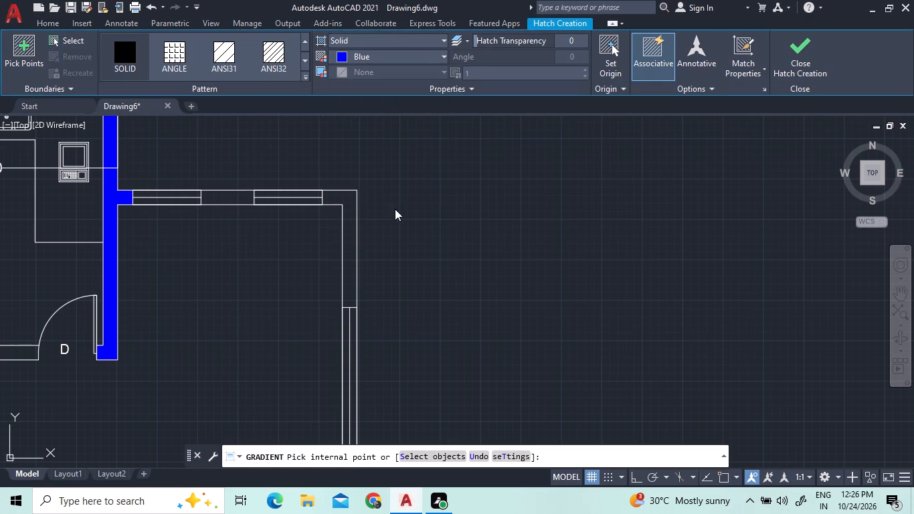
{"action": "left_click", "coordinate": [227, 199]}
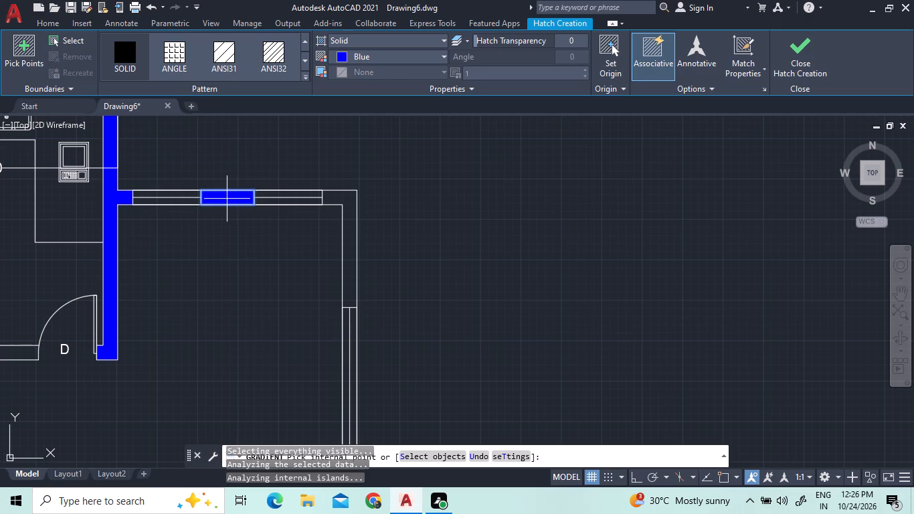
{"action": "left_click", "coordinate": [353, 196]}
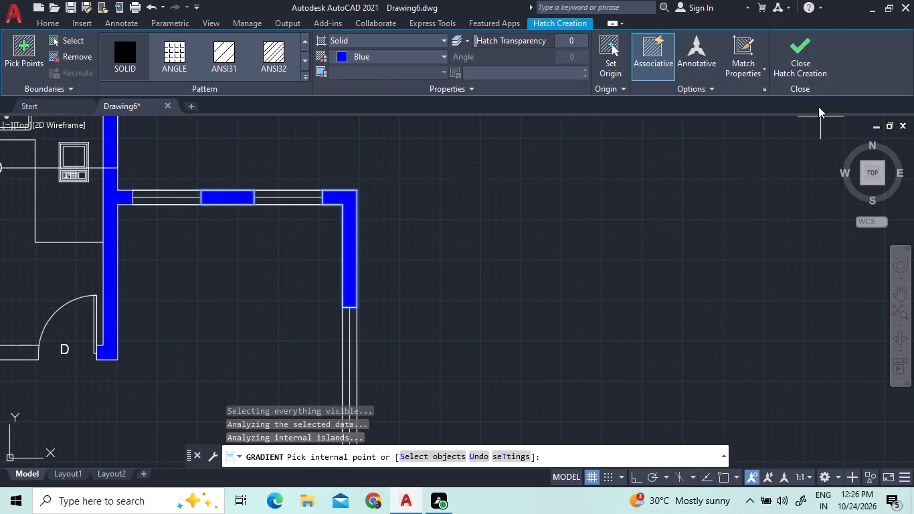
{"action": "left_click", "coordinate": [805, 62]}
Draw a 390 by 400 rectangle from the inner top-left corner of the room beside the kitchen, extending down and right.
{"action": "scroll", "coordinate": [532, 192], "scroll_direction": "down", "scroll_amount": 1}
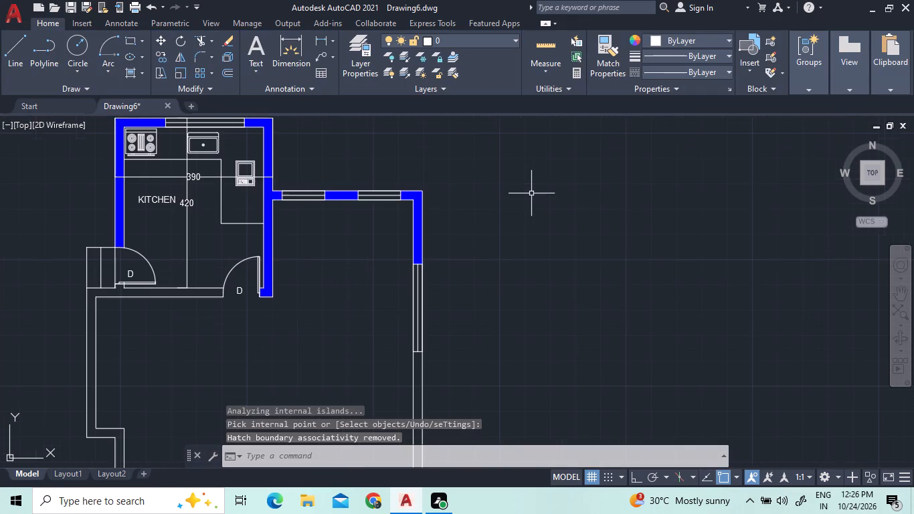
{"action": "middle_click_drag", "start_coordinate": [529, 195], "coordinate": [352, 207]}
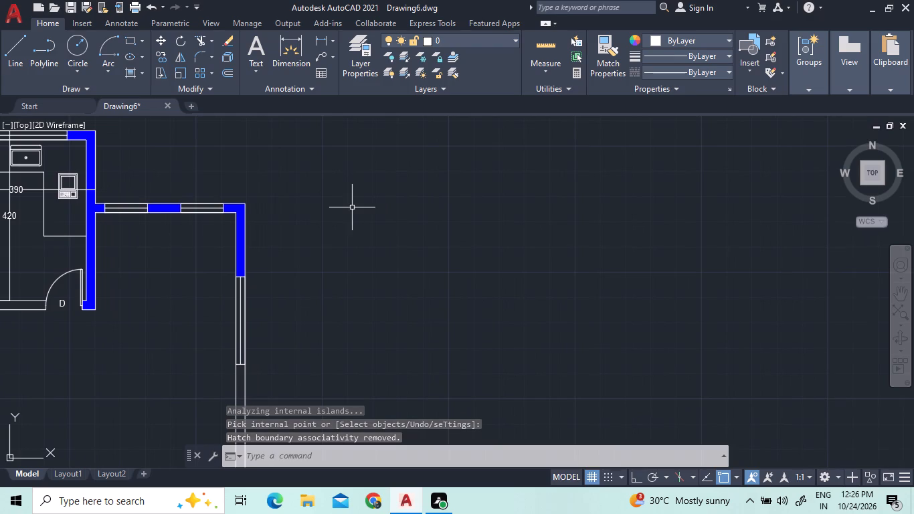
{"action": "middle_click_drag", "start_coordinate": [136, 168], "coordinate": [162, 176]}
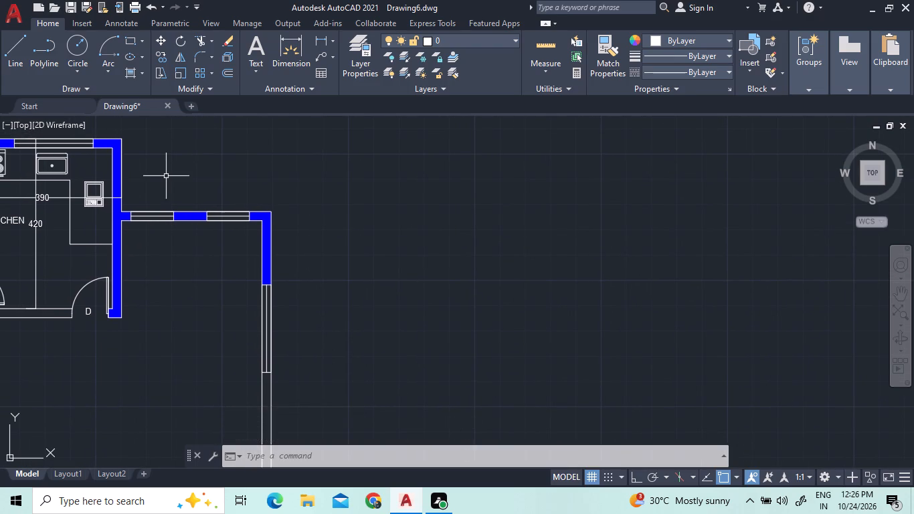
{"action": "left_click", "coordinate": [128, 38]}
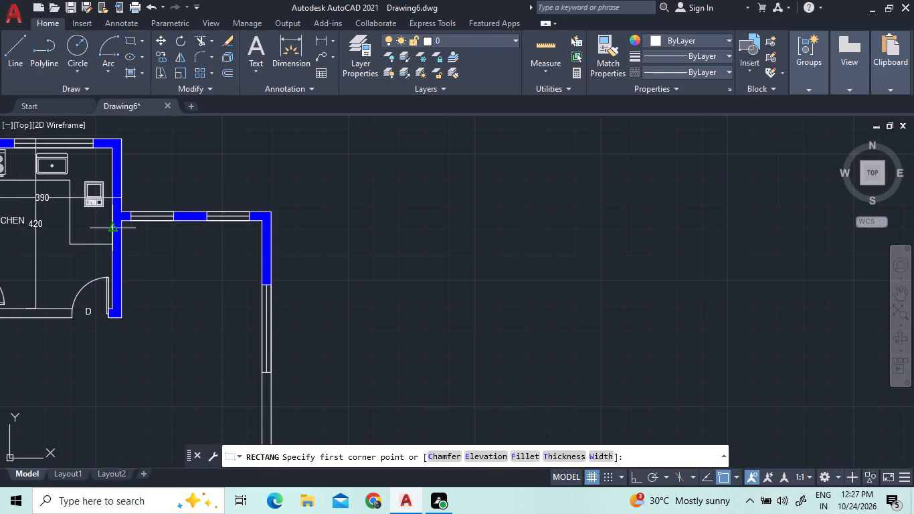
{"action": "left_click", "coordinate": [122, 224]}
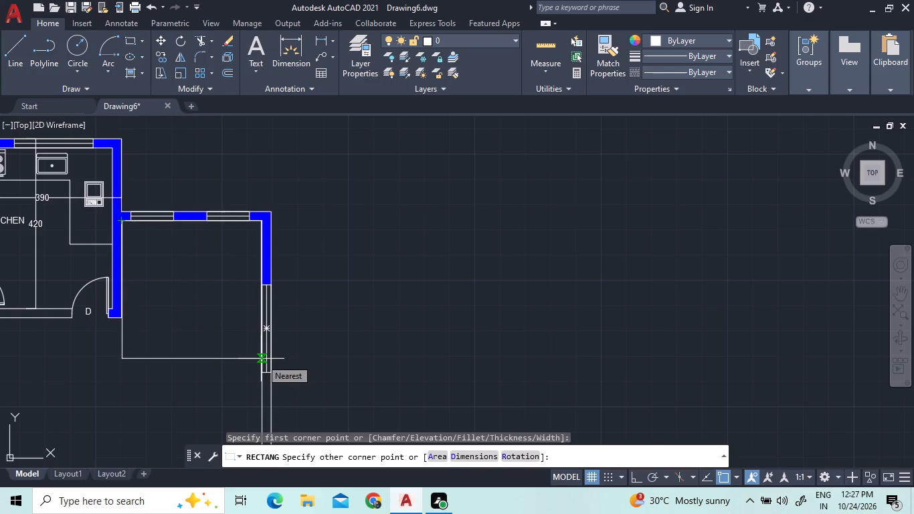
{"action": "type", "text": "D"}
{"action": "key", "text": "space"}
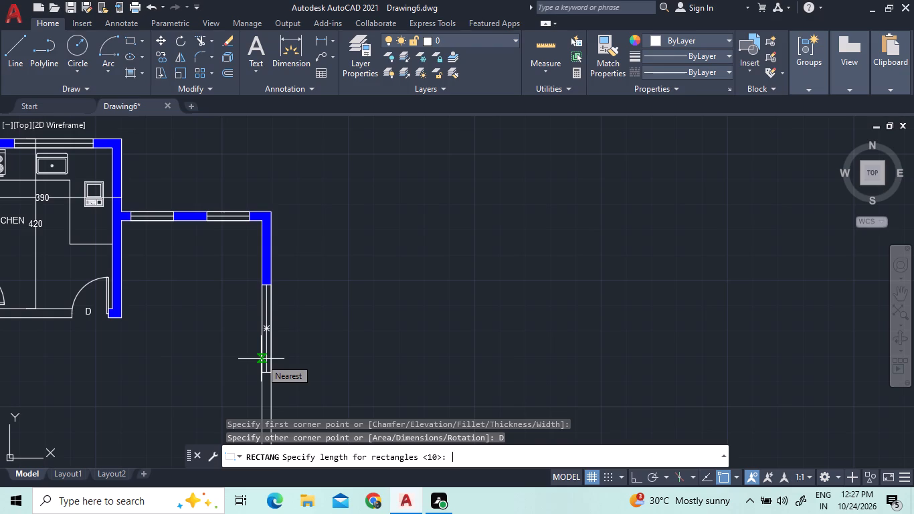
{"action": "type", "text": "390"}
{"action": "key", "text": "Return"}
{"action": "key", "text": "4"}
{"action": "type", "text": "00"}
{"action": "key", "text": "Return"}
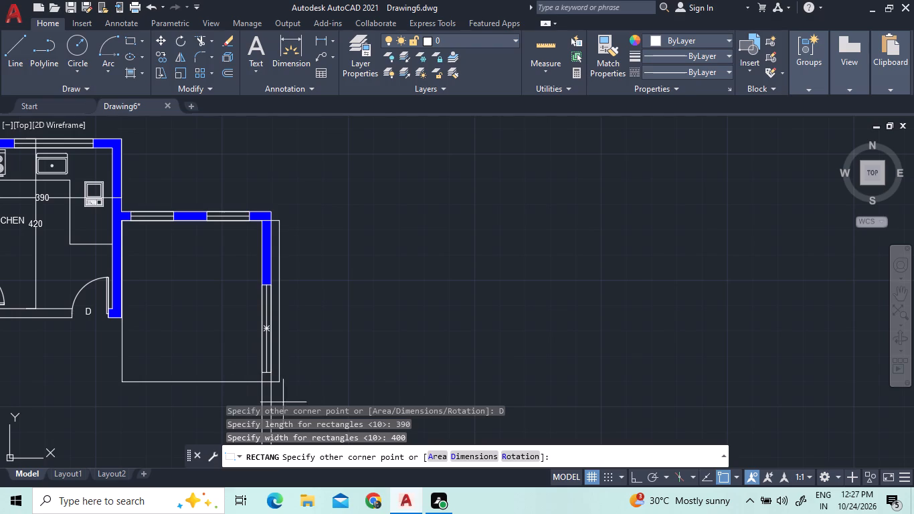
{"action": "left_click", "coordinate": [338, 344]}
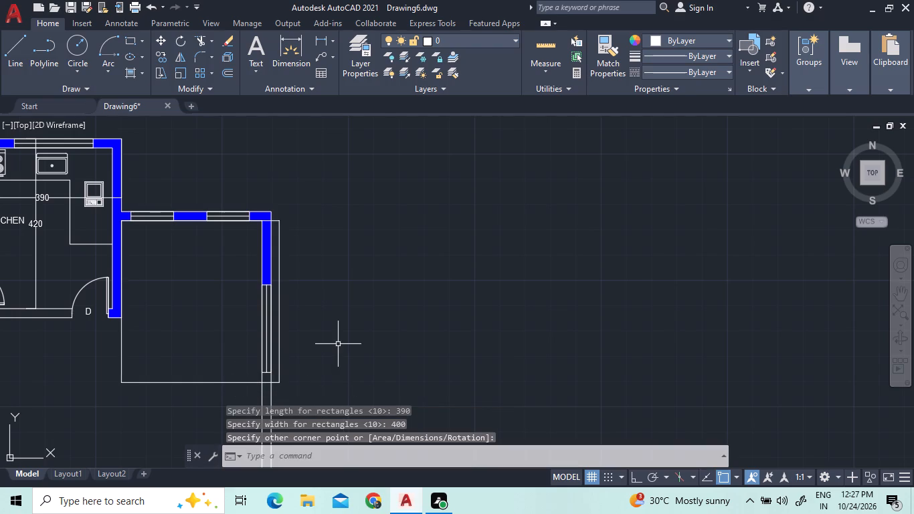
Trim away the parts of the 390 by 400 rectangle that cross and extend beyond the adjoining room's right-hand wall.
{"action": "scroll", "coordinate": [180, 209], "scroll_direction": "up", "scroll_amount": 3}
{"action": "scroll", "coordinate": [187, 222], "scroll_direction": "down", "scroll_amount": 2}
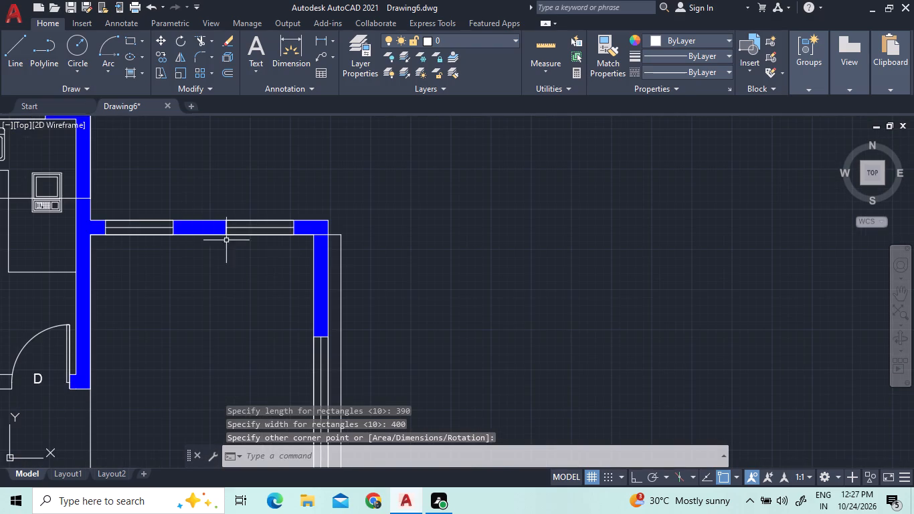
{"action": "scroll", "coordinate": [382, 242], "scroll_direction": "down", "scroll_amount": 2}
{"action": "scroll", "coordinate": [376, 288], "scroll_direction": "up", "scroll_amount": 2}
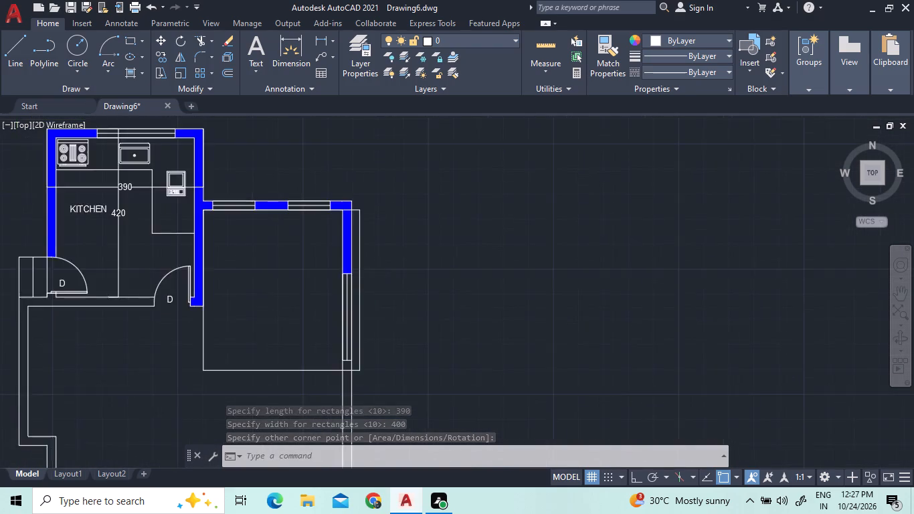
{"action": "left_click", "coordinate": [201, 37]}
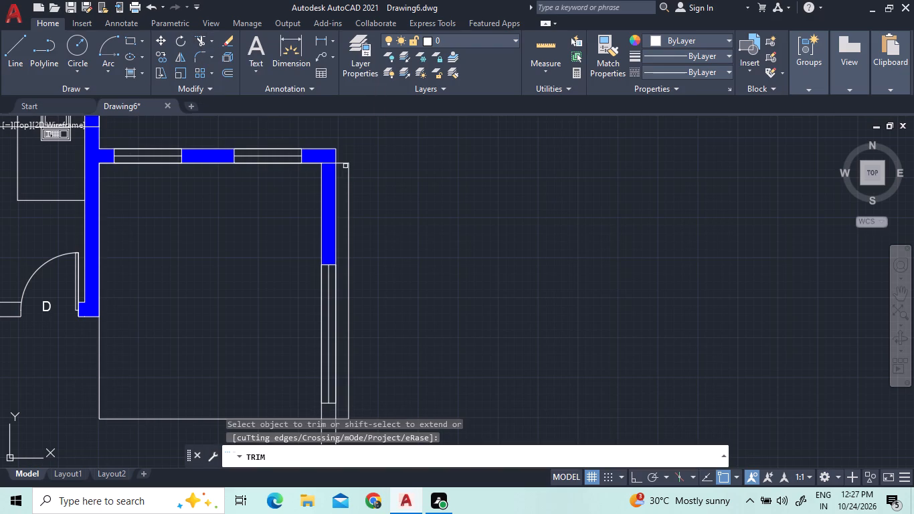
{"action": "left_click", "coordinate": [334, 163]}
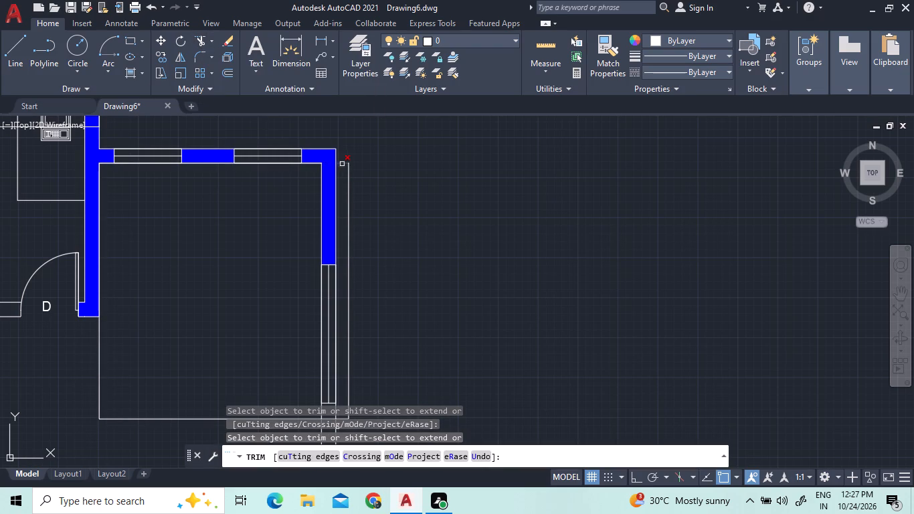
{"action": "left_click", "coordinate": [342, 164]}
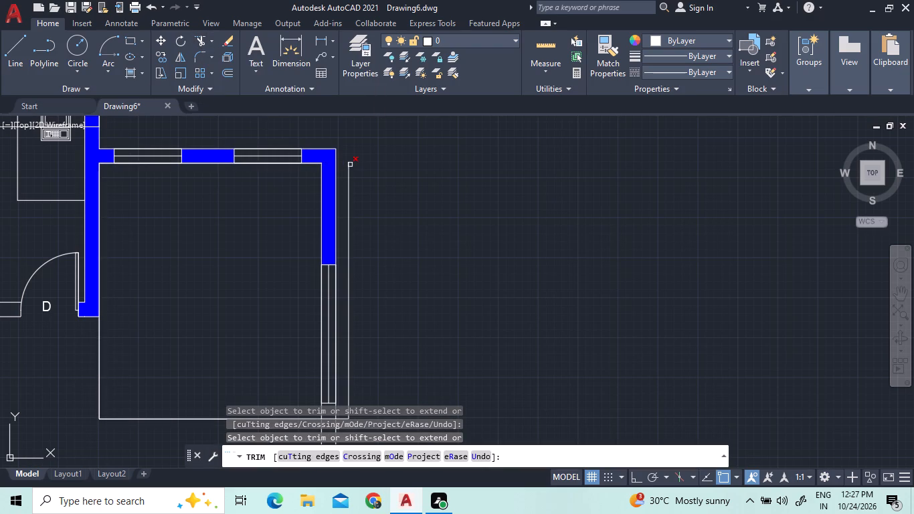
{"action": "left_click", "coordinate": [350, 165]}
{"action": "scroll", "coordinate": [379, 173], "scroll_direction": "down", "scroll_amount": 1}
{"action": "scroll", "coordinate": [349, 343], "scroll_direction": "up", "scroll_amount": 3}
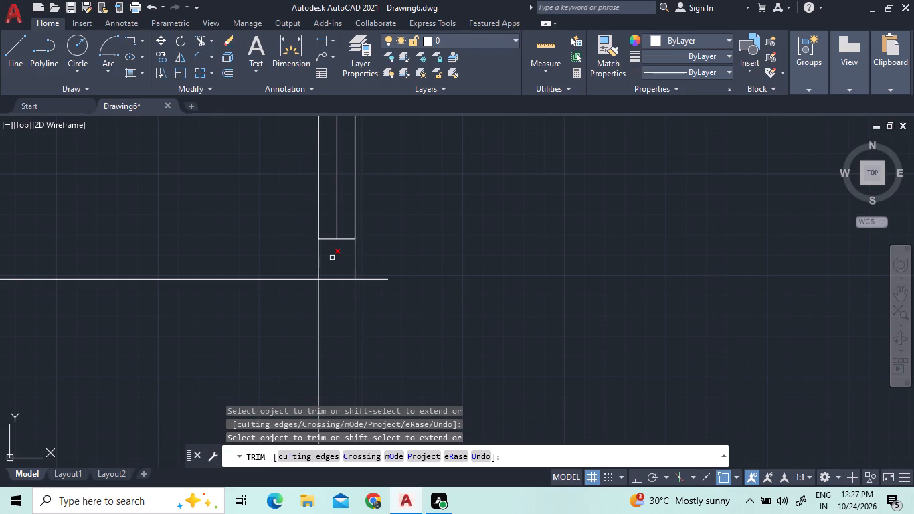
{"action": "left_click", "coordinate": [336, 281]}
{"action": "left_click", "coordinate": [361, 280]}
{"action": "scroll", "coordinate": [340, 297], "scroll_direction": "down", "scroll_amount": 1}
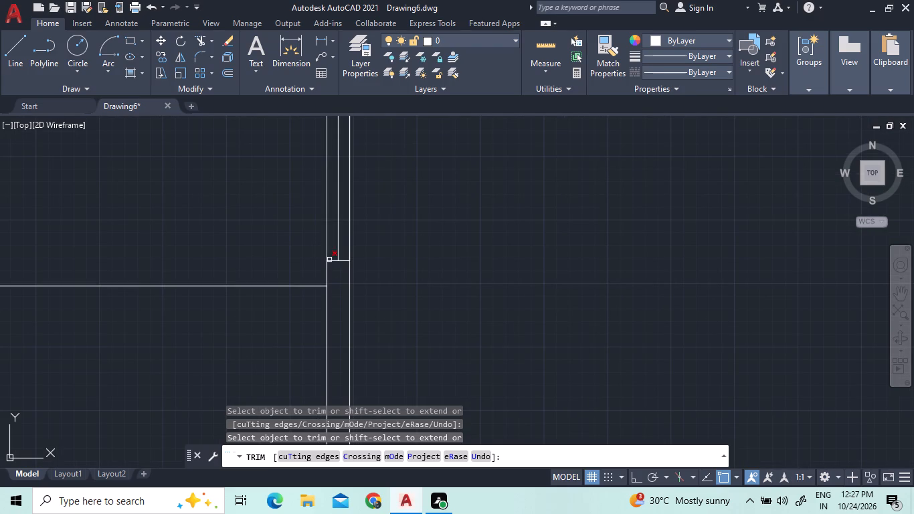
{"action": "right_click", "coordinate": [412, 246]}
{"action": "left_click", "coordinate": [425, 256]}
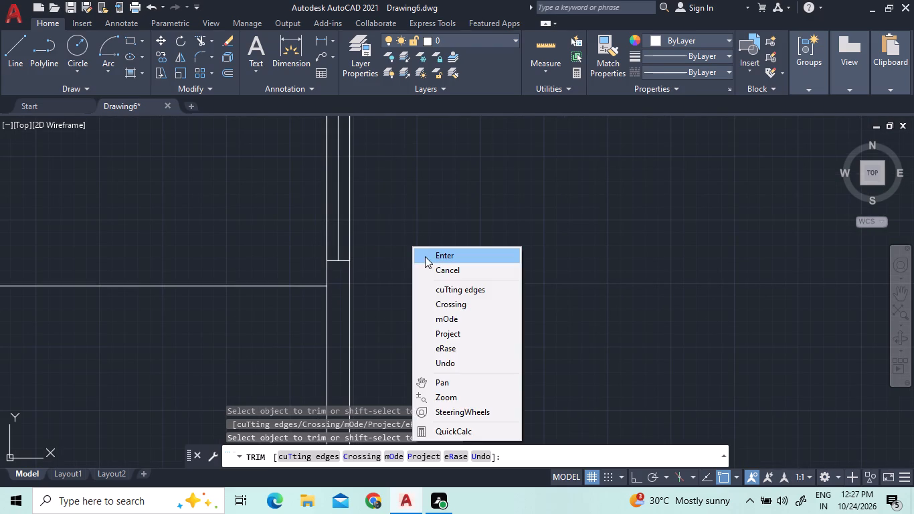
Start the Measure tool to check the trimmed outline of the room beside the kitchen.
{"action": "scroll", "coordinate": [444, 294], "scroll_direction": "down", "scroll_amount": 3}
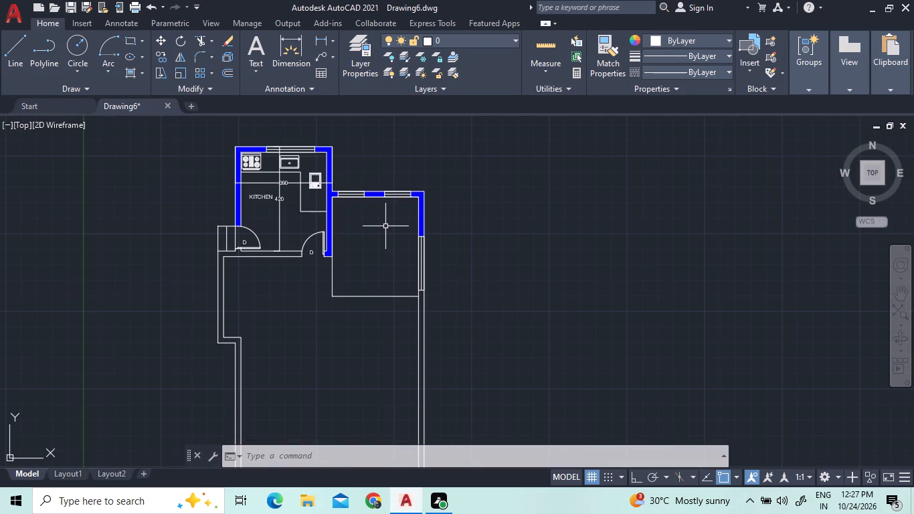
{"action": "scroll", "coordinate": [355, 280], "scroll_direction": "up", "scroll_amount": 1}
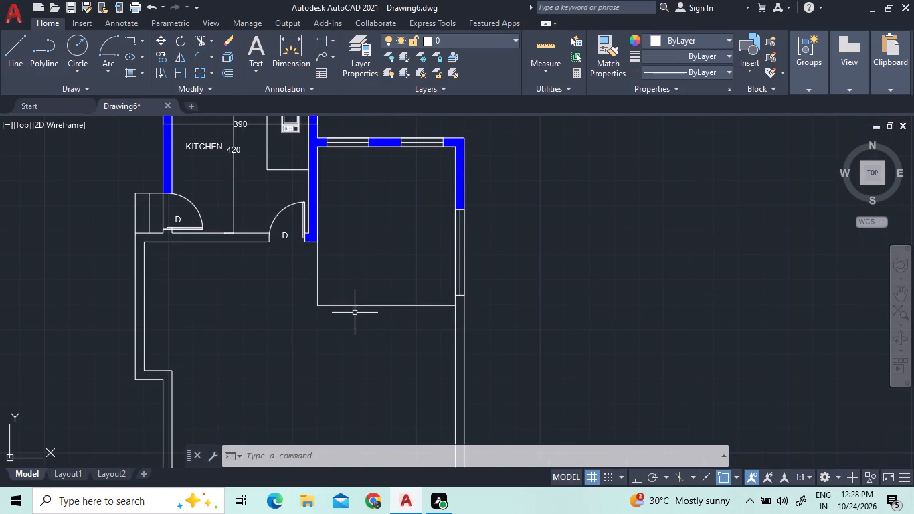
{"action": "left_click", "coordinate": [535, 45]}
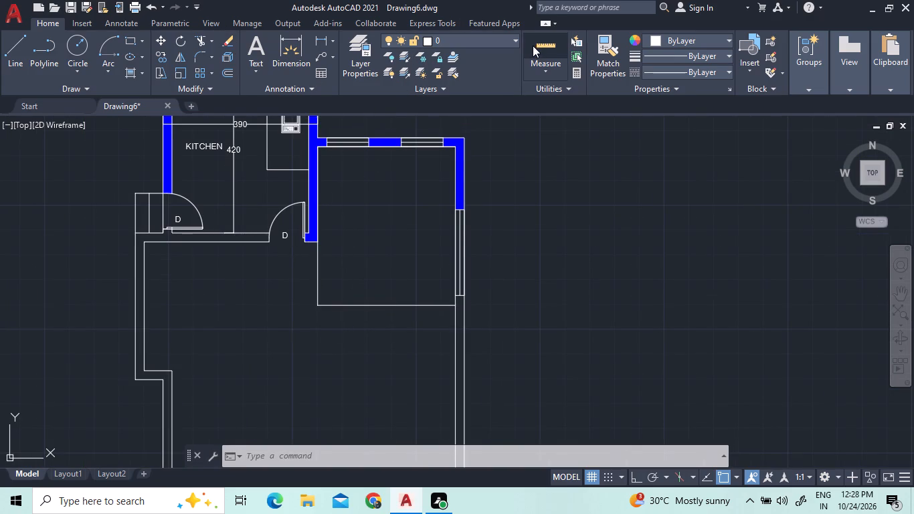
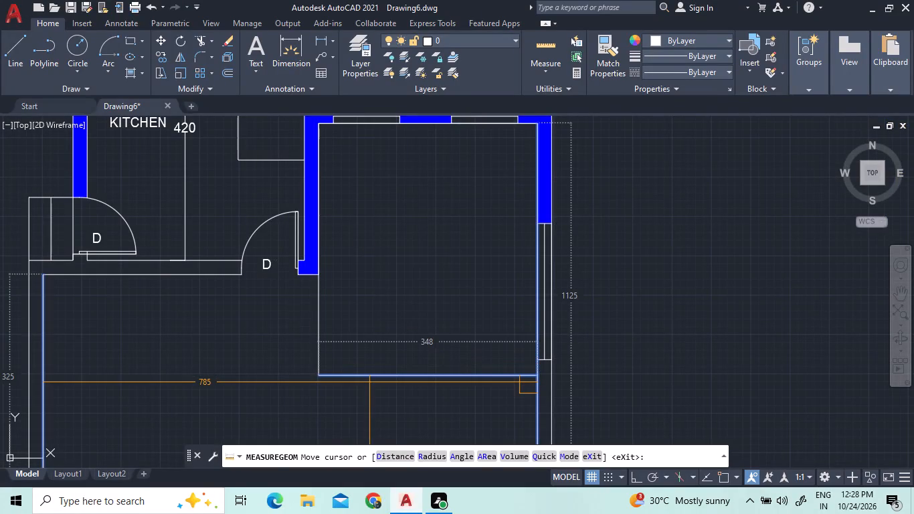
Measure the trimmed outline of the room beside the kitchen.
{"action": "right_click", "coordinate": [385, 331]}
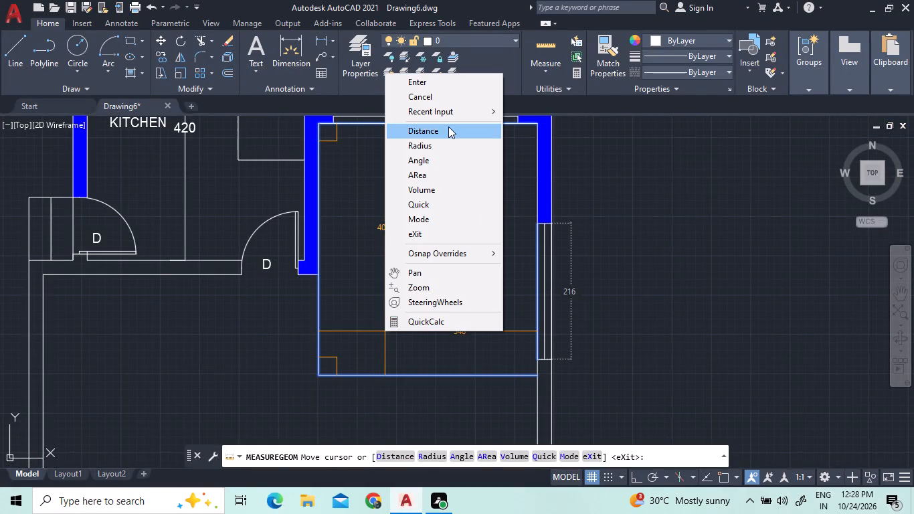
{"action": "left_click", "coordinate": [438, 80]}
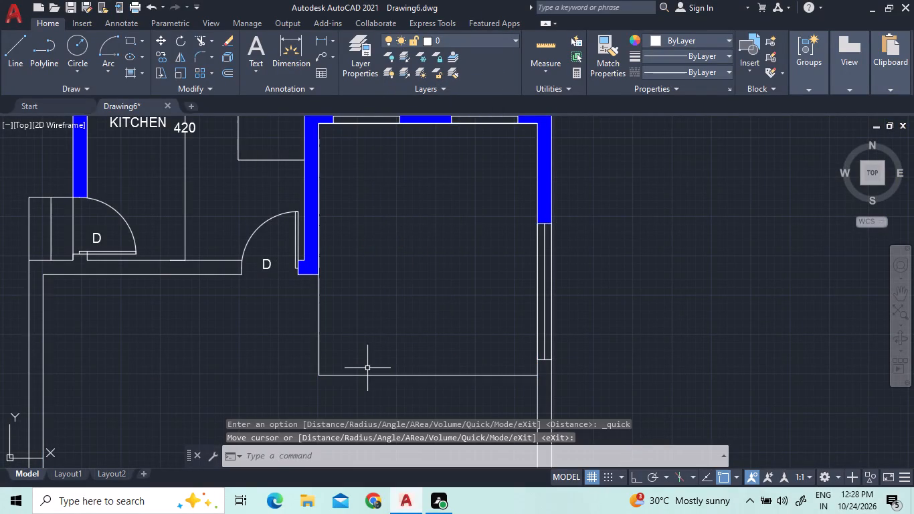
Explode the trimmed rectangular outline of the room beside the kitchen into separate lines.
{"action": "left_click", "coordinate": [365, 376]}
{"action": "type", "text": "X"}
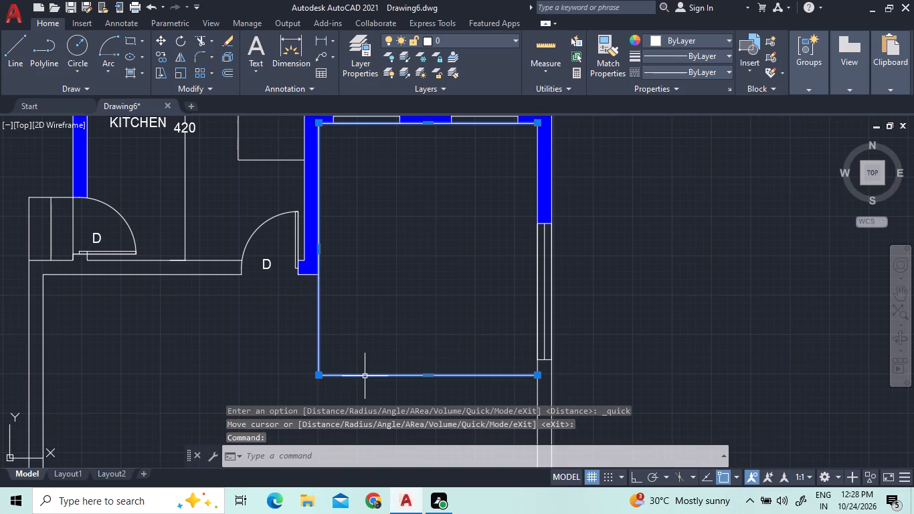
{"action": "key", "text": "space"}
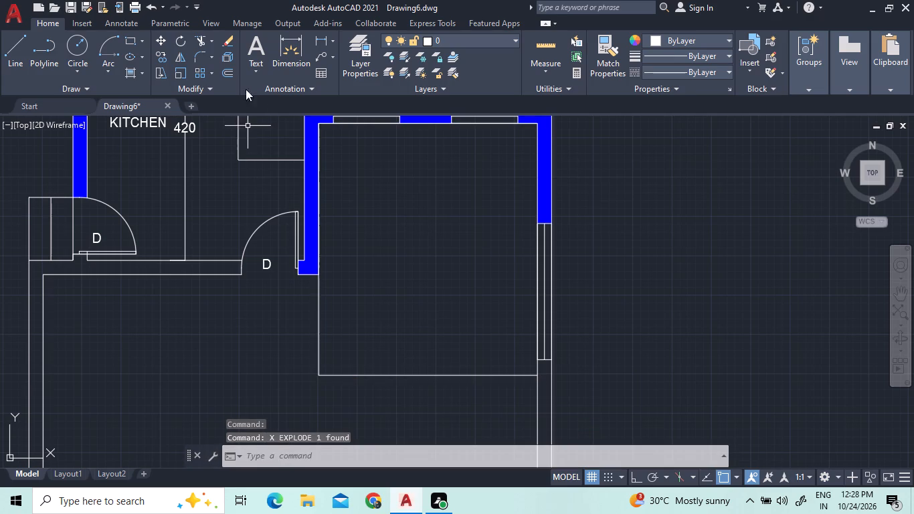
Offset the room outline's bottom line downward and its left line outward by 23 to form the wall thickness.
{"action": "left_click", "coordinate": [219, 74]}
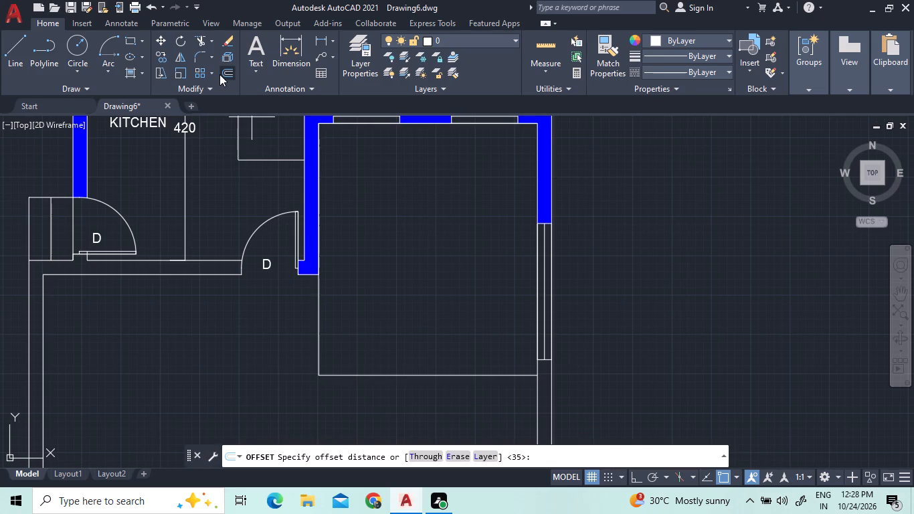
{"action": "type", "text": "23"}
{"action": "key", "text": "Return"}
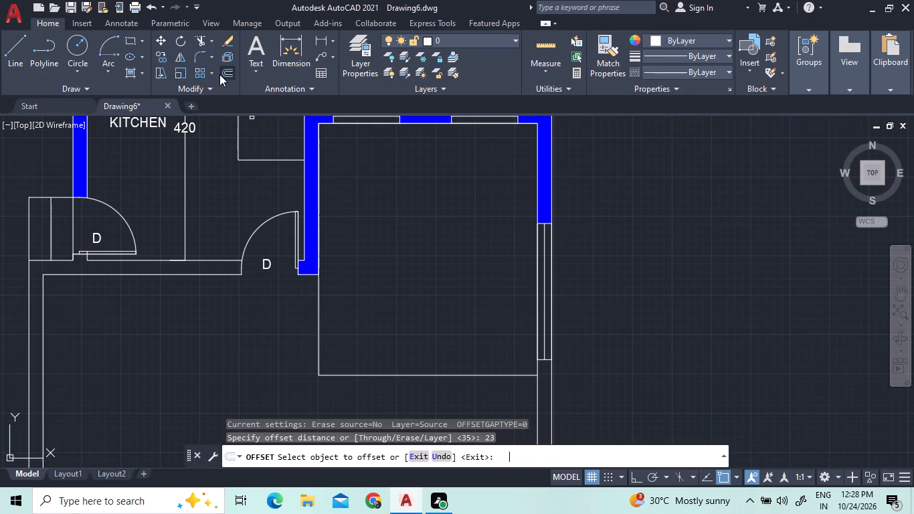
{"action": "left_click", "coordinate": [458, 376]}
{"action": "left_click", "coordinate": [454, 389]}
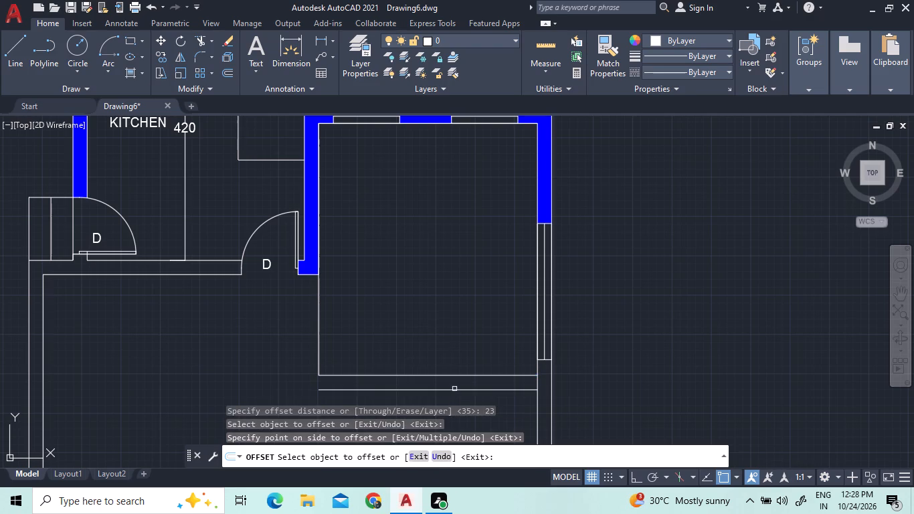
{"action": "left_click", "coordinate": [320, 315]}
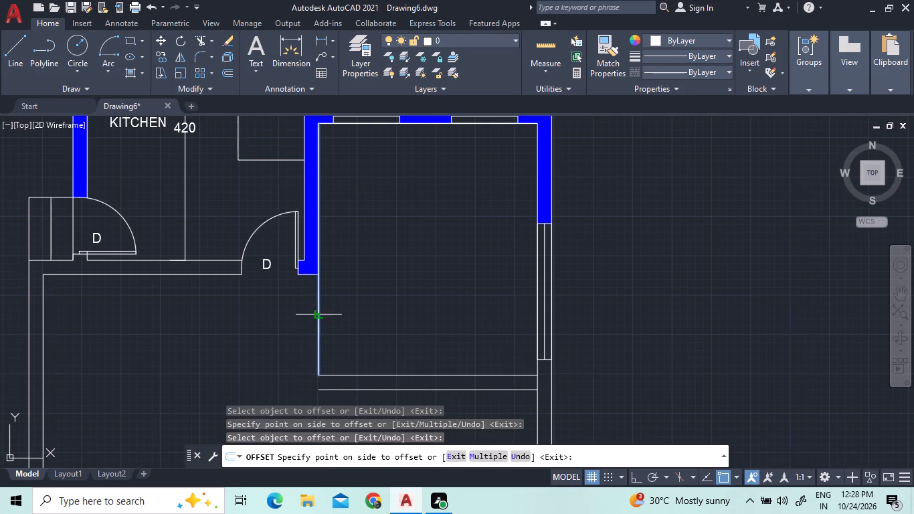
{"action": "left_click", "coordinate": [305, 315]}
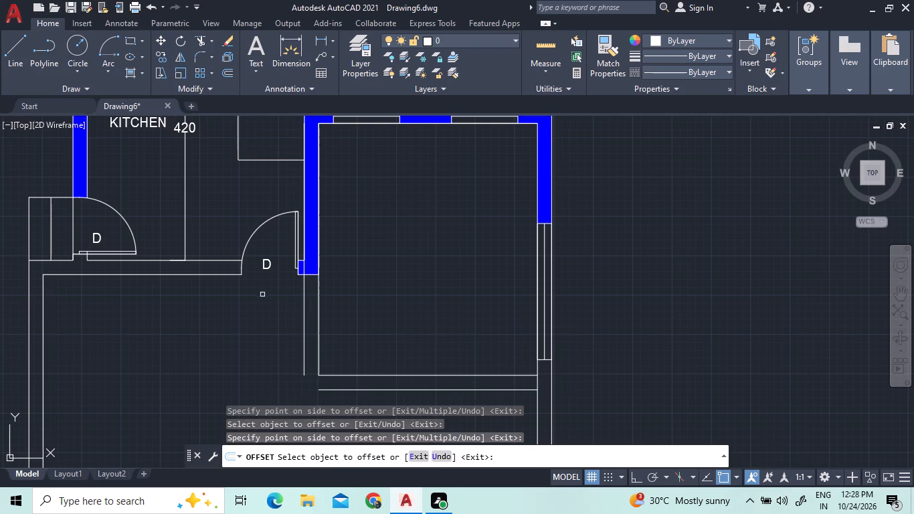
Fillet the two offset wall lines so they meet at the room's outer lower-left corner.
{"action": "left_click", "coordinate": [201, 56]}
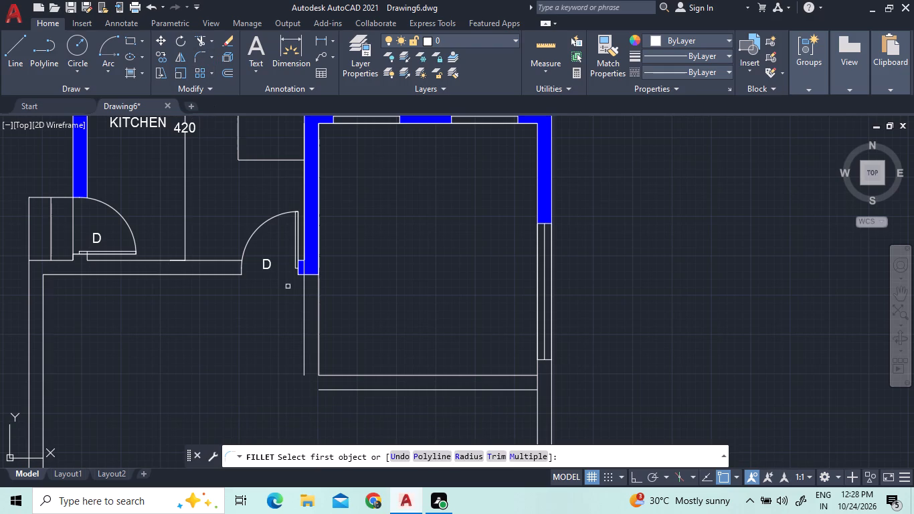
{"action": "left_click", "coordinate": [303, 355]}
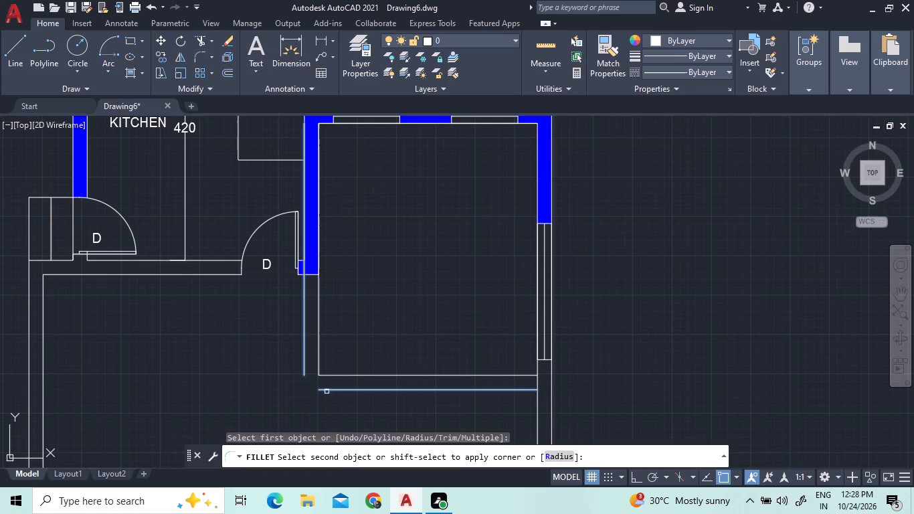
{"action": "left_click", "coordinate": [327, 392], "text": "shift"}
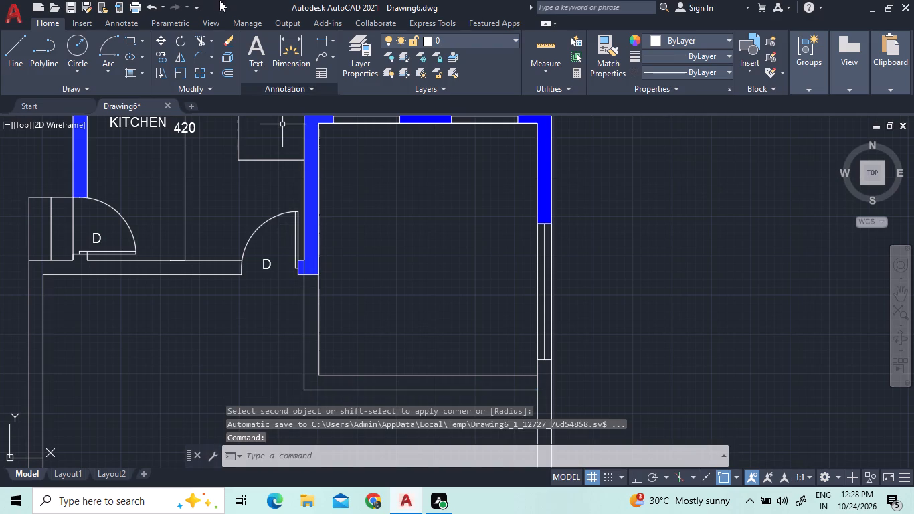
Trim away the offset wall line where it crosses the blue-filled wall end beside the kitchen's inner door.
{"action": "left_click", "coordinate": [201, 39]}
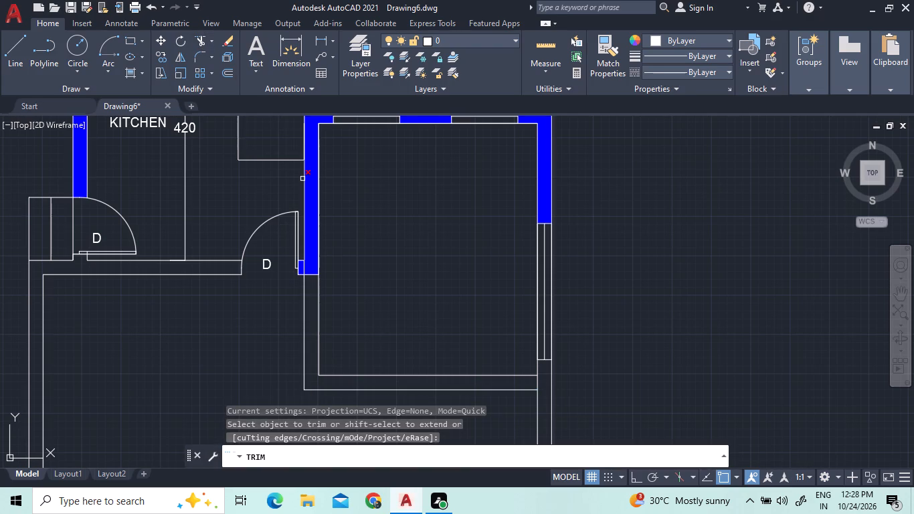
{"action": "left_click", "coordinate": [304, 266]}
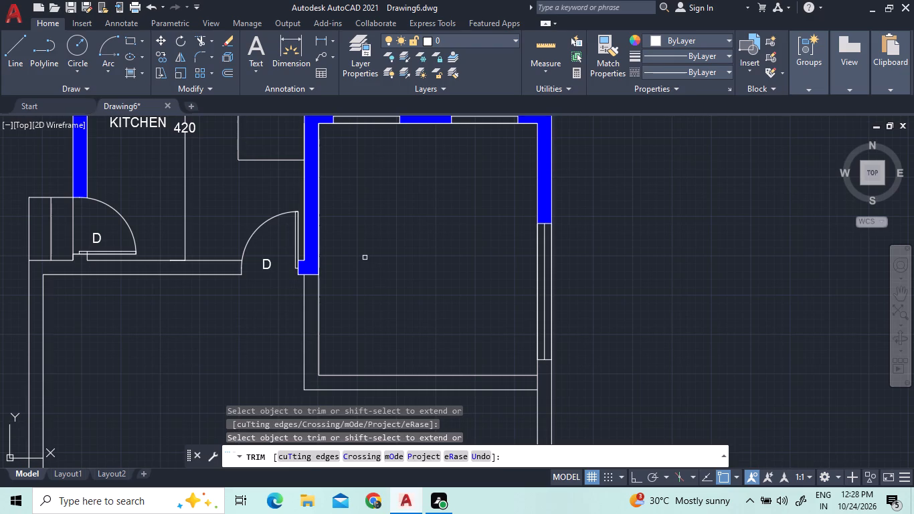
Extend the room's inner bottom wall line leftward to meet the outer left wall line.
{"action": "scroll", "coordinate": [363, 256], "scroll_direction": "up", "scroll_amount": 1}
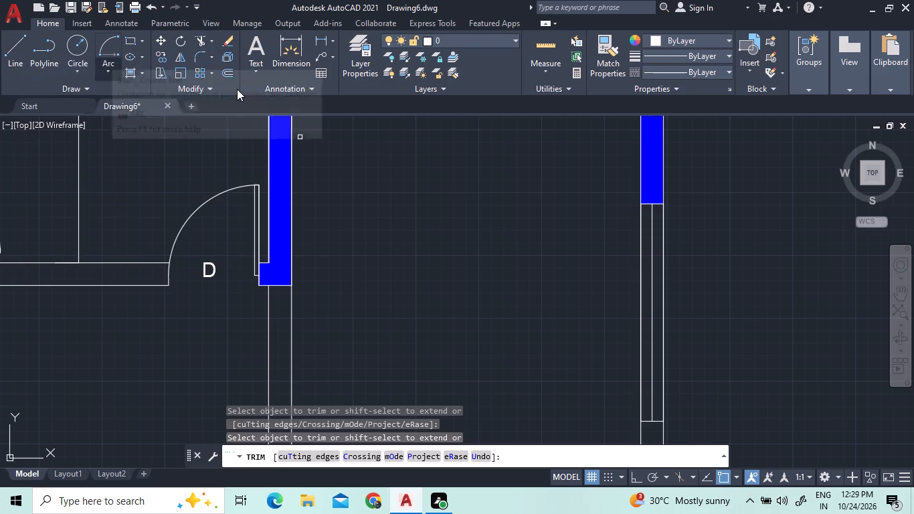
{"action": "scroll", "coordinate": [236, 89], "scroll_direction": "down", "scroll_amount": 2}
{"action": "scroll", "coordinate": [295, 157], "scroll_direction": "down", "scroll_amount": 3}
{"action": "scroll", "coordinate": [421, 251], "scroll_direction": "up", "scroll_amount": 3}
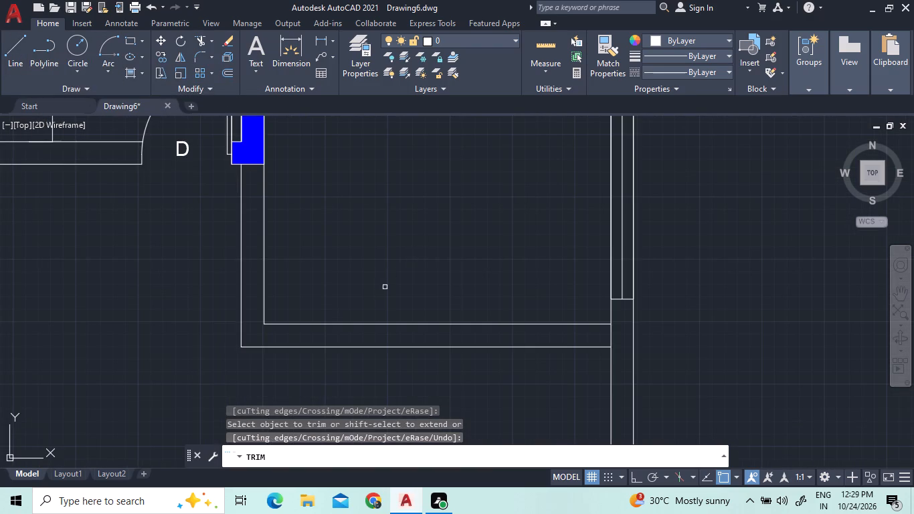
{"action": "left_click", "coordinate": [215, 37]}
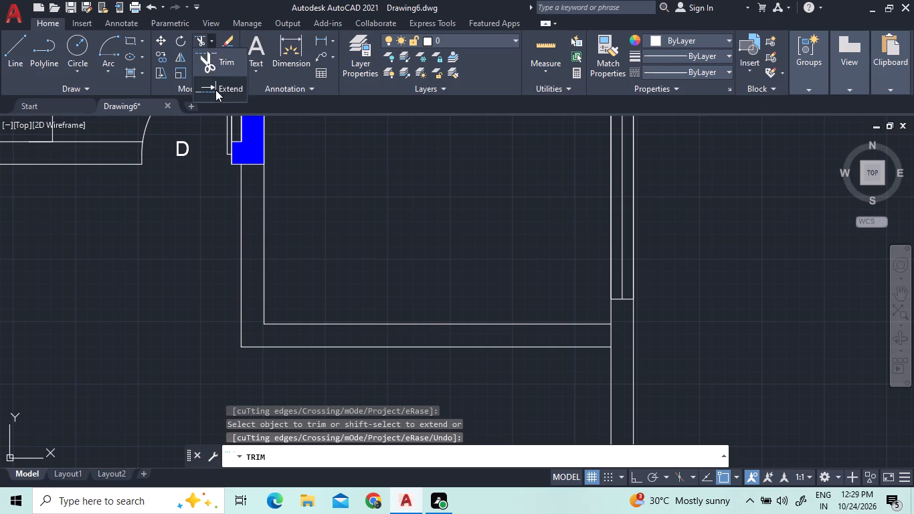
{"action": "left_click", "coordinate": [215, 90]}
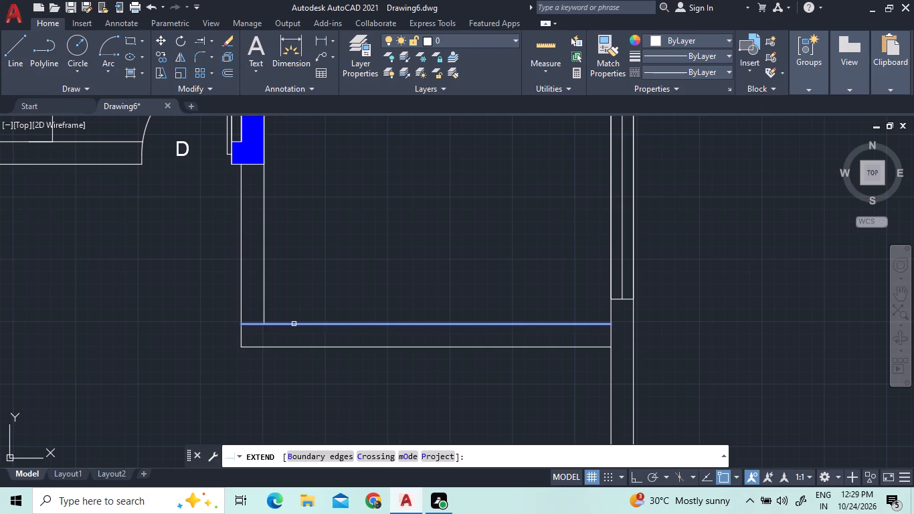
{"action": "left_click", "coordinate": [293, 324]}
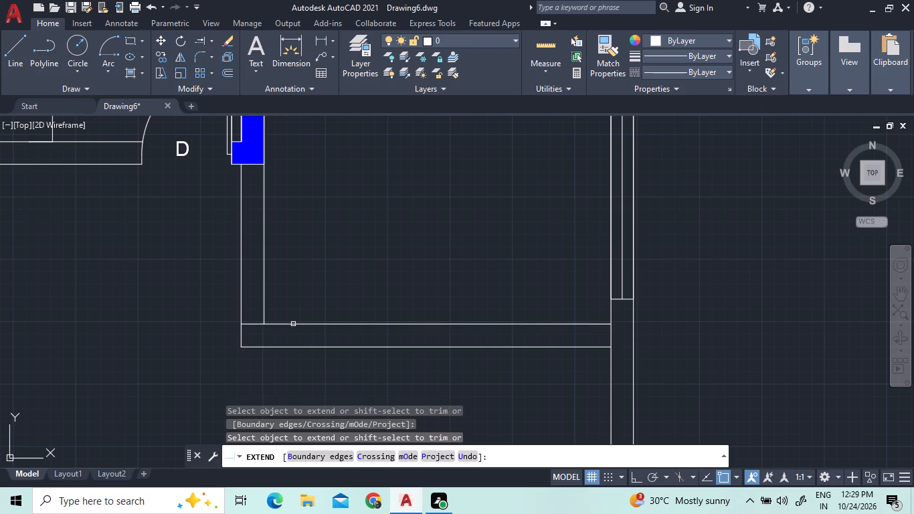
{"action": "right_click", "coordinate": [325, 280]}
{"action": "left_click", "coordinate": [333, 287]}
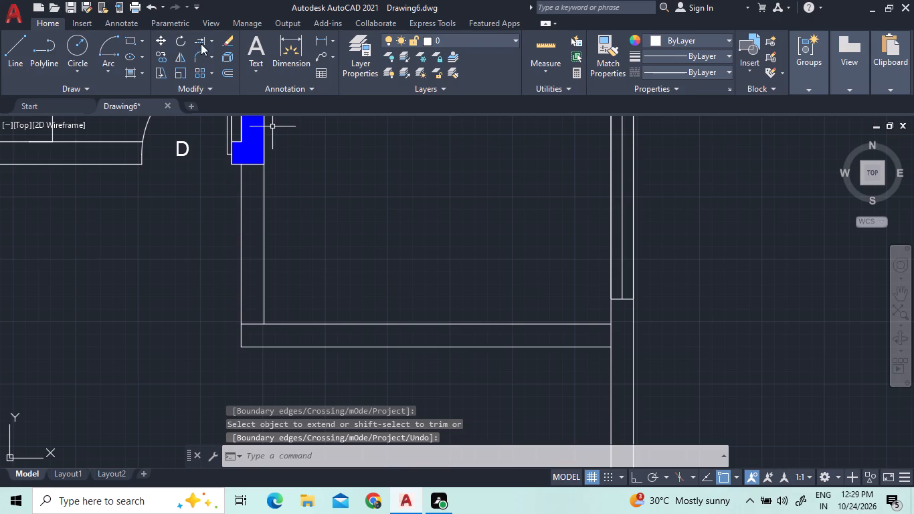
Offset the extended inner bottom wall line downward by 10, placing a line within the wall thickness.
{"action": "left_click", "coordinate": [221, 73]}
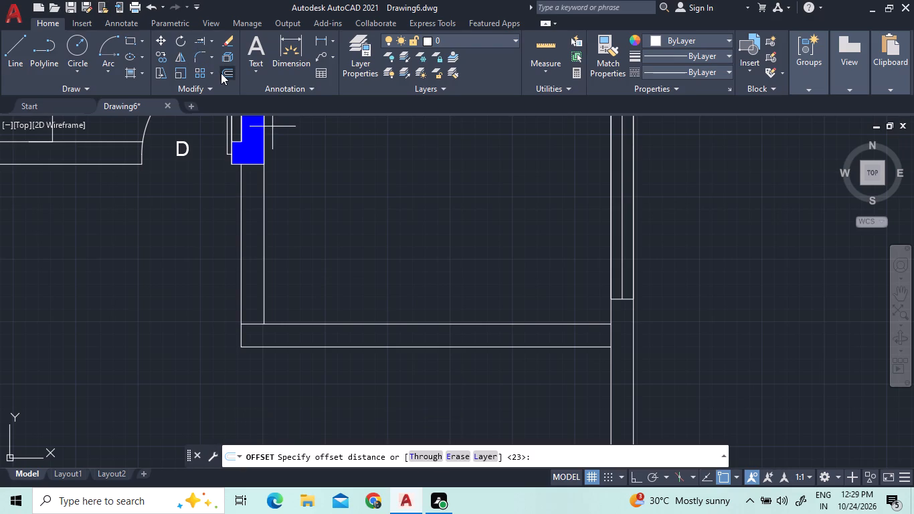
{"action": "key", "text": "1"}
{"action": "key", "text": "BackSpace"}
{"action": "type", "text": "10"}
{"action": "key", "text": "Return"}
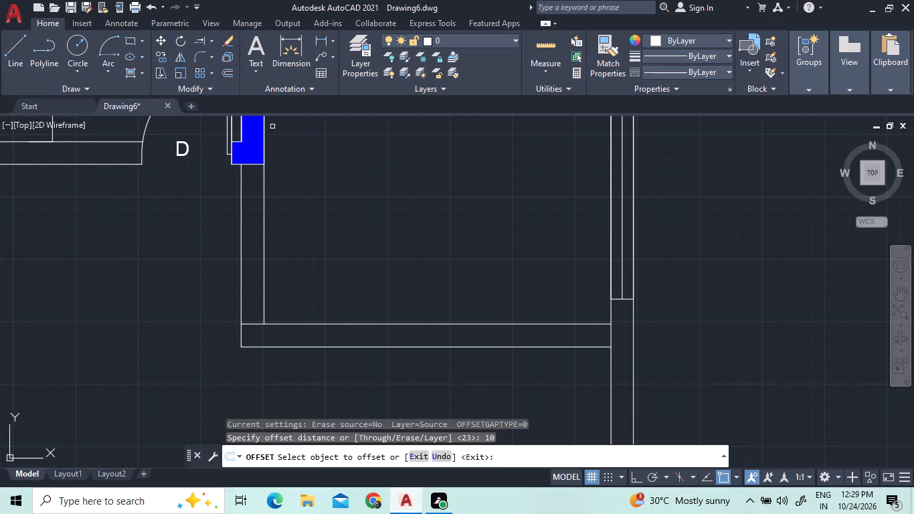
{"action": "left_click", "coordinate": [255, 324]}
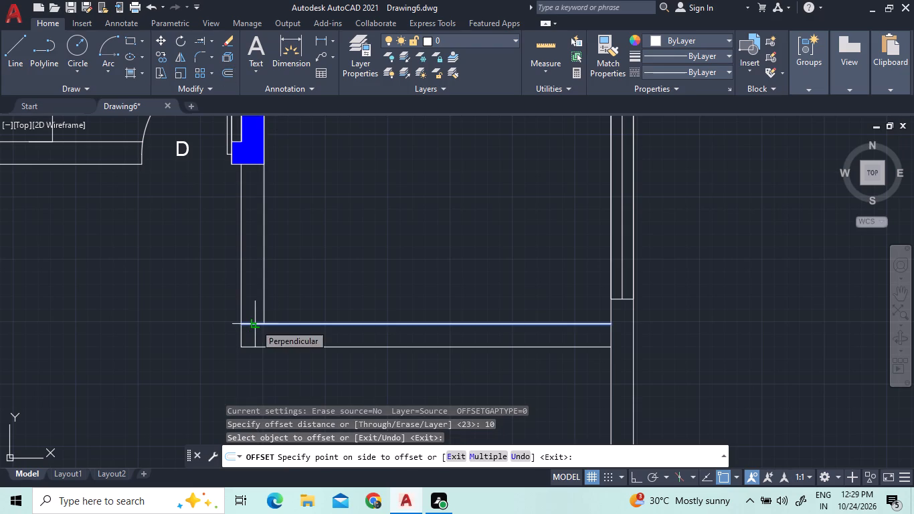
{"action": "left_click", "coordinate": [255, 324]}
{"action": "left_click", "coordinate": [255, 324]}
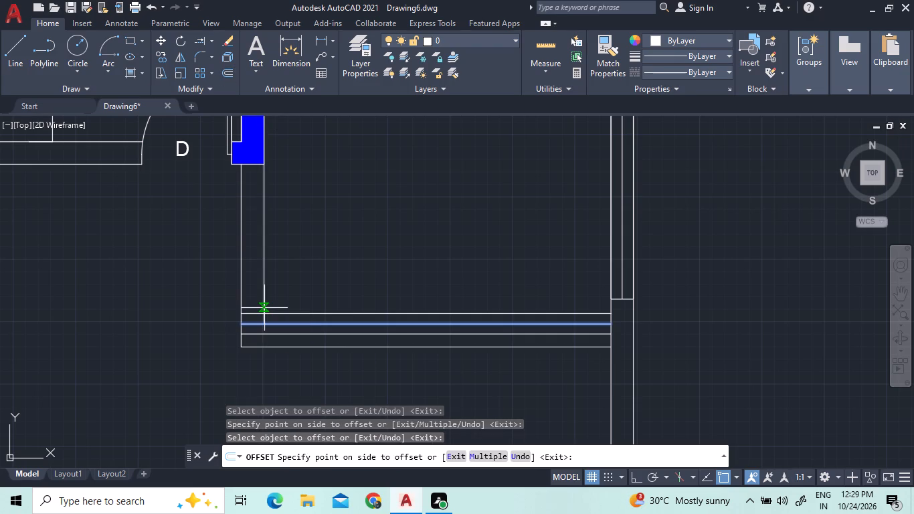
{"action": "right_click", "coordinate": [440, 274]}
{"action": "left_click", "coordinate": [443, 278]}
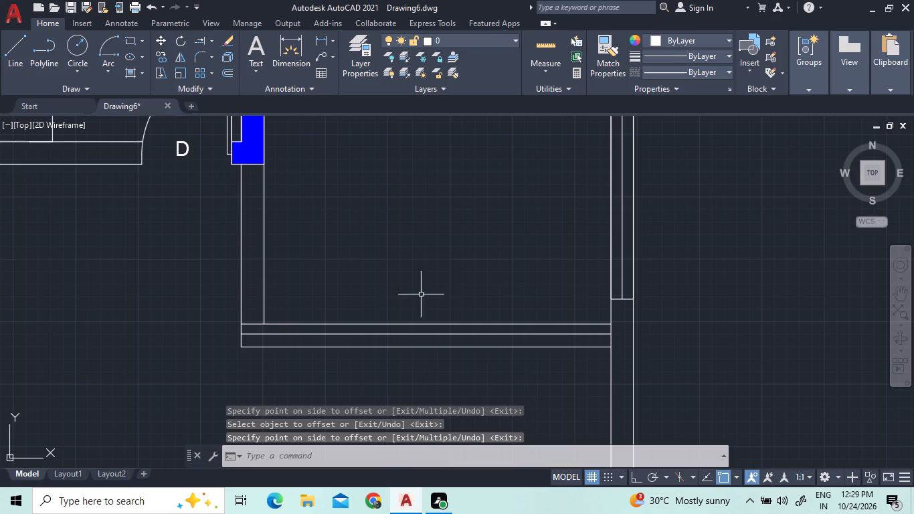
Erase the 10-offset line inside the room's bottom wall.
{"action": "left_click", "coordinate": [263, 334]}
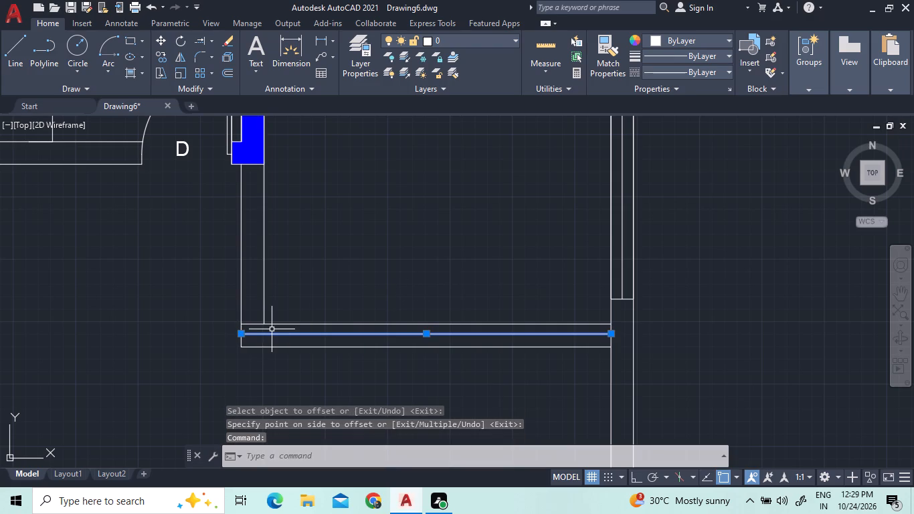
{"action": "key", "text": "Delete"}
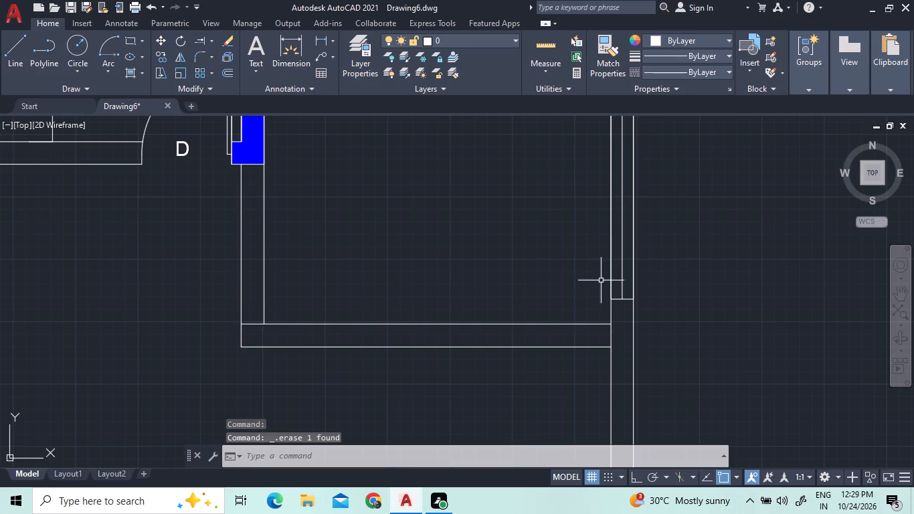
Measure the right-hand window, the room's new left and bottom walls, and the wall end beside the door.
{"action": "left_click", "coordinate": [547, 34]}
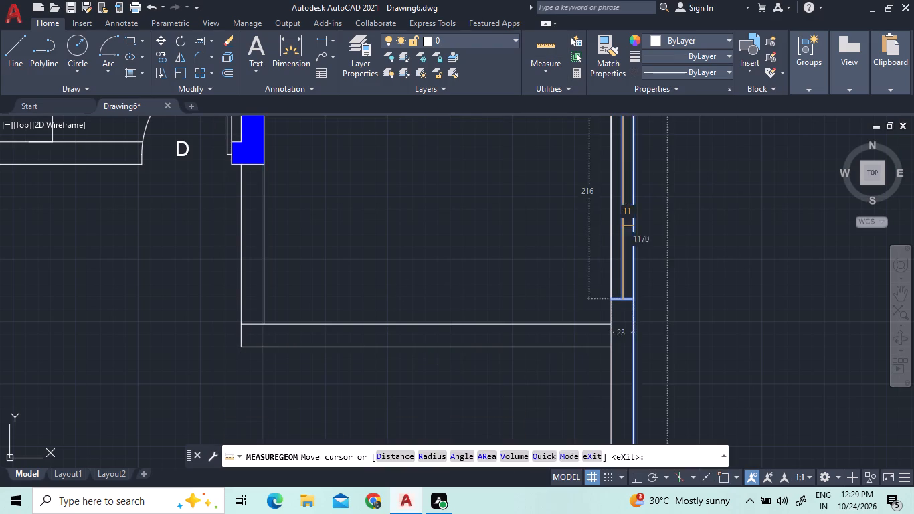
{"action": "scroll", "coordinate": [618, 224], "scroll_direction": "up", "scroll_amount": 2}
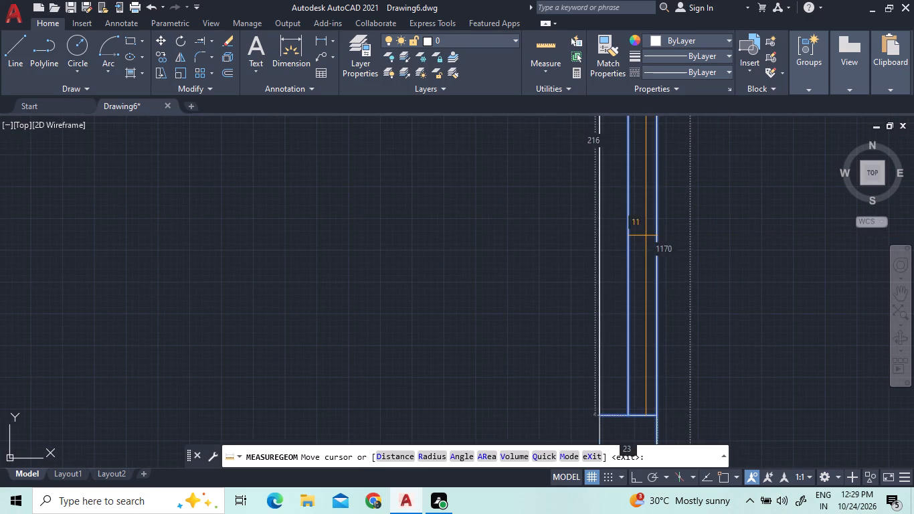
{"action": "scroll", "coordinate": [646, 236], "scroll_direction": "down", "scroll_amount": 3}
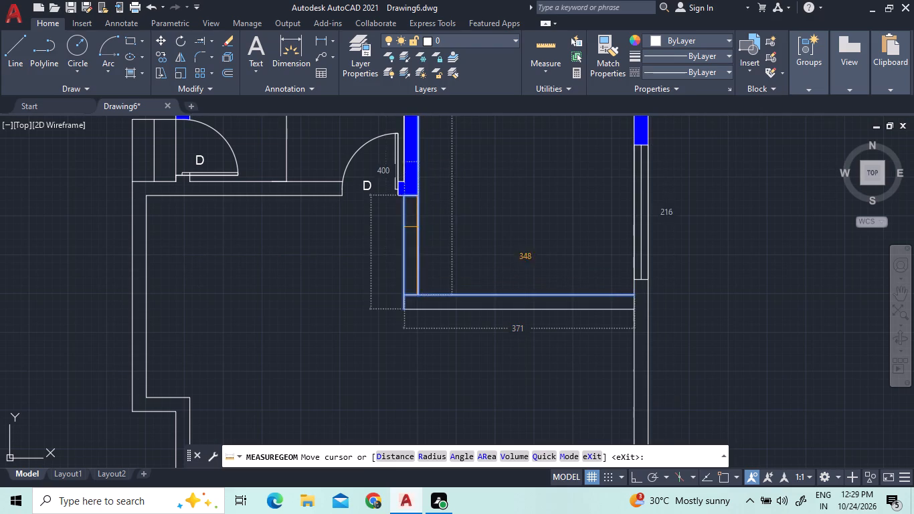
{"action": "scroll", "coordinate": [403, 163], "scroll_direction": "up", "scroll_amount": 3}
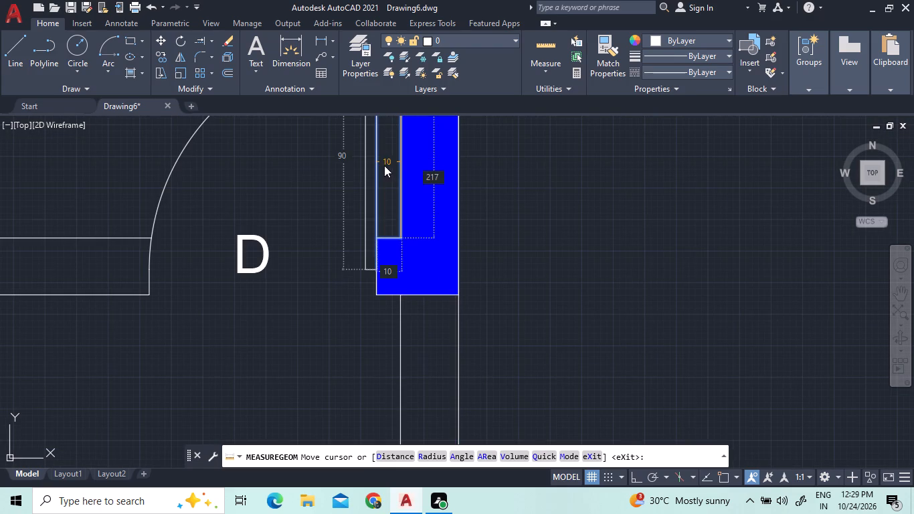
{"action": "scroll", "coordinate": [423, 184], "scroll_direction": "down", "scroll_amount": 3}
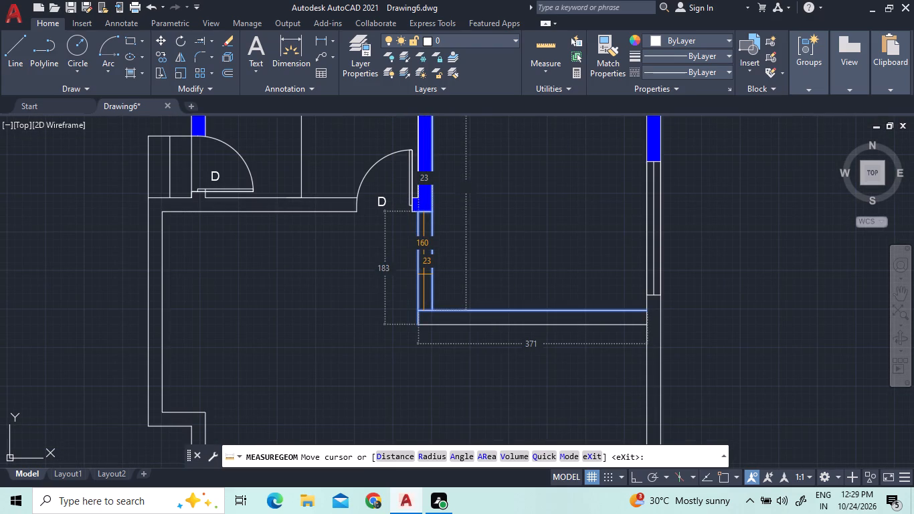
Offset the right-hand room's inner bottom wall line upward by 10.
{"action": "left_click", "coordinate": [221, 68]}
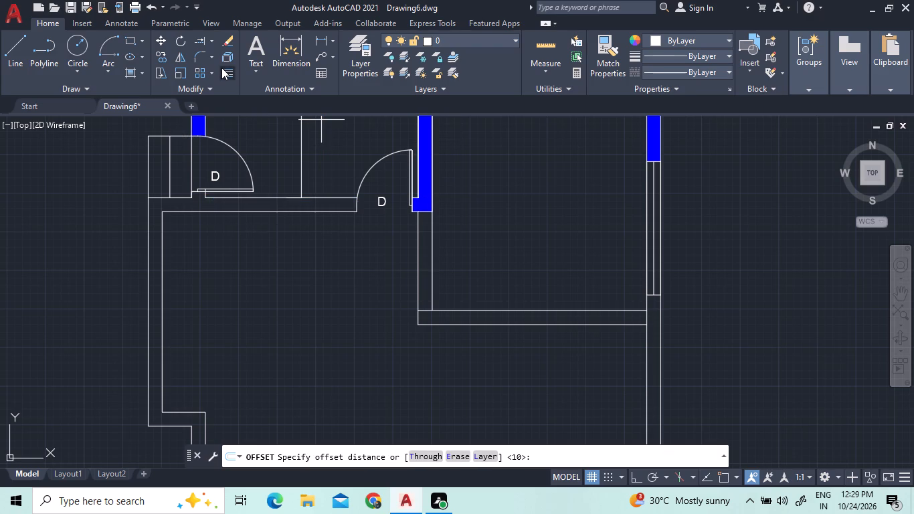
{"action": "type", "text": "10"}
{"action": "key", "text": "Return"}
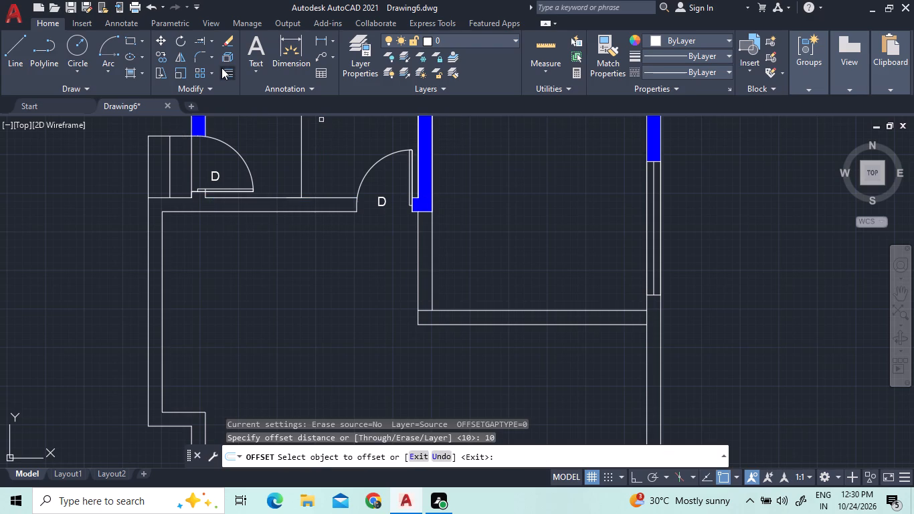
{"action": "left_click", "coordinate": [424, 311]}
{"action": "left_click", "coordinate": [429, 294]}
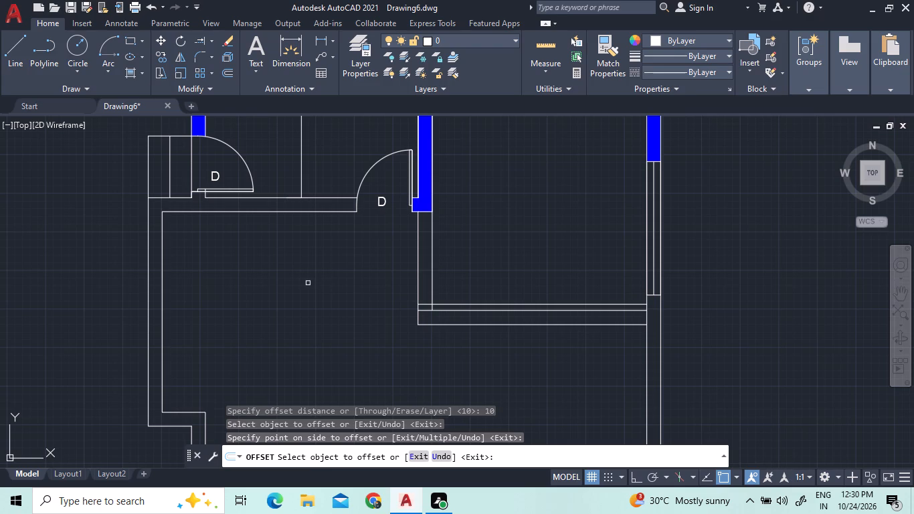
{"action": "right_click", "coordinate": [306, 308]}
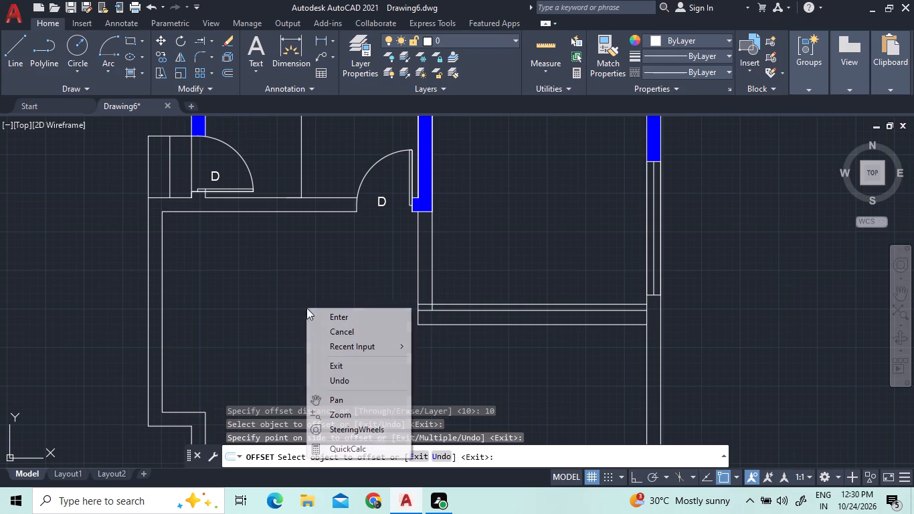
{"action": "left_click", "coordinate": [347, 315]}
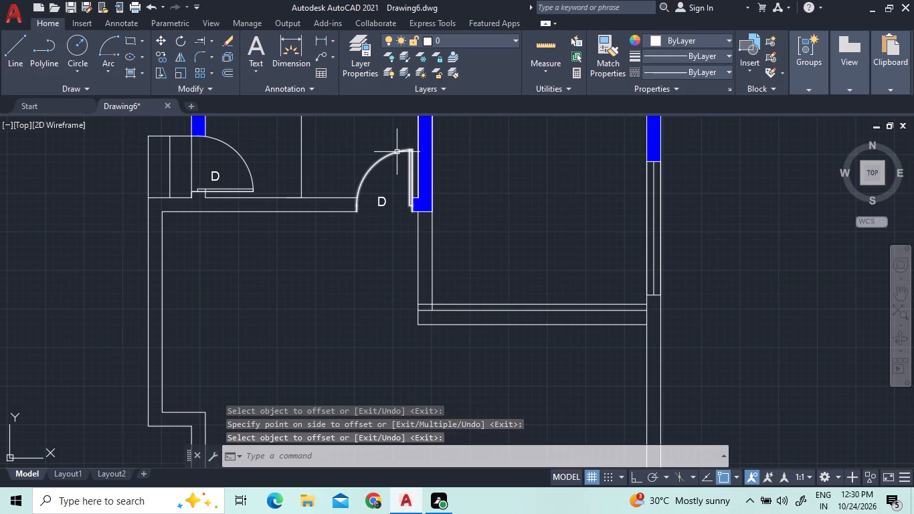
Copy the door beside the blue-filled wall end into the right-hand room, just above its bottom wall.
{"action": "left_click", "coordinate": [396, 152]}
{"action": "right_click", "coordinate": [373, 296]}
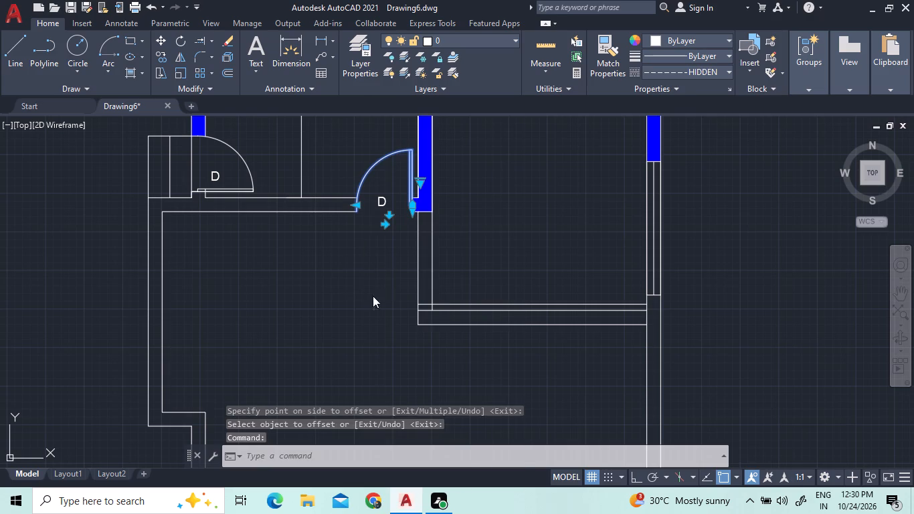
{"action": "left_click", "coordinate": [418, 268]}
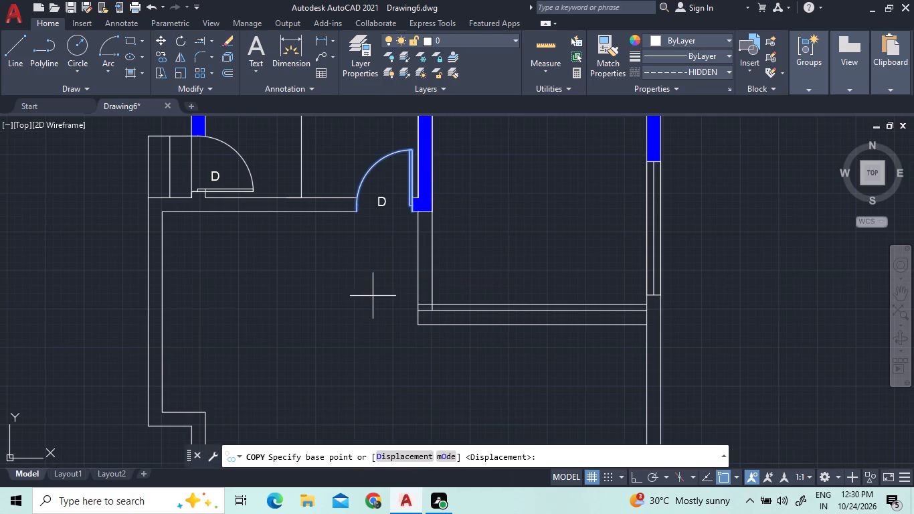
{"action": "left_click", "coordinate": [396, 175]}
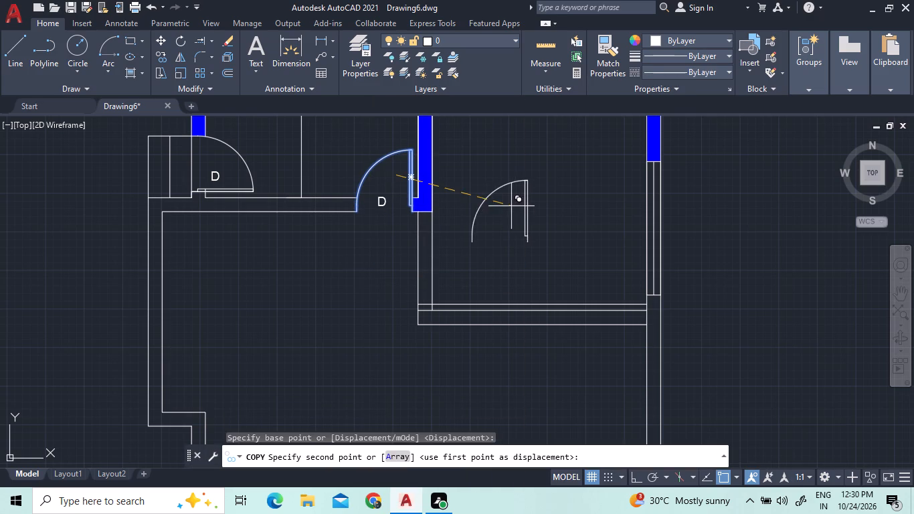
{"action": "left_click", "coordinate": [490, 258]}
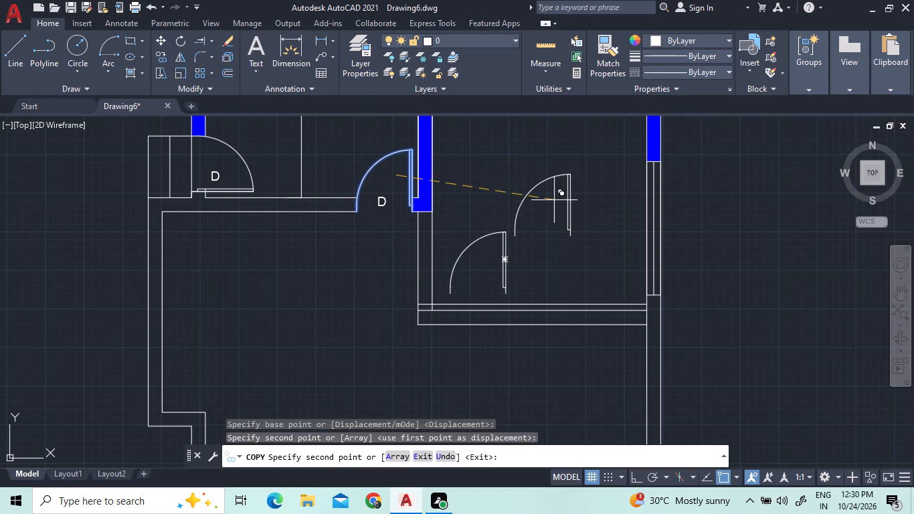
{"action": "key", "text": "Escape"}
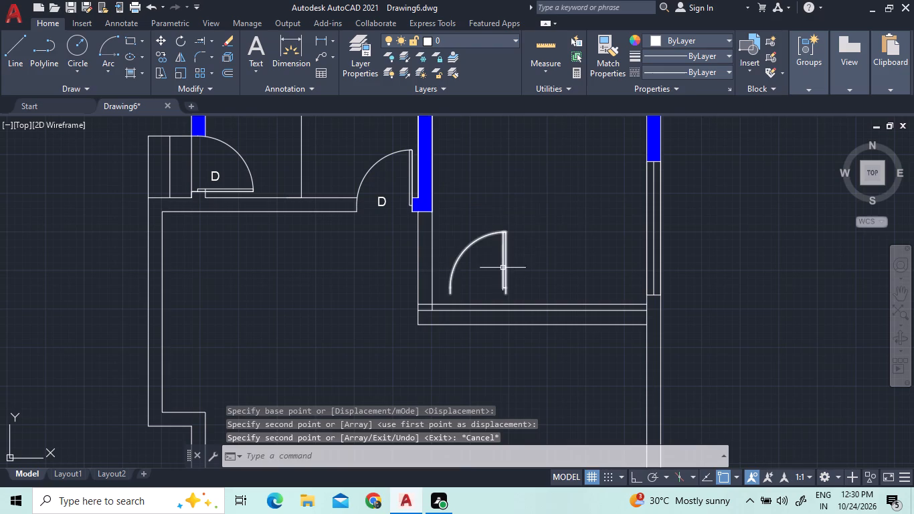
Rotate the copied door 270 degrees about the lower end of its leaf side, with Ortho on, so the leaf lies horizontal.
{"action": "left_click", "coordinate": [500, 268]}
{"action": "left_click", "coordinate": [466, 213]}
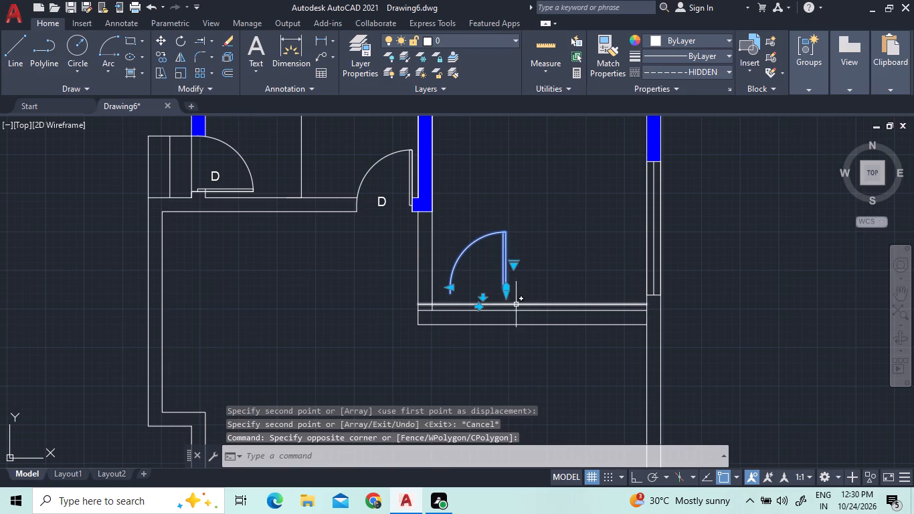
{"action": "right_click", "coordinate": [537, 290]}
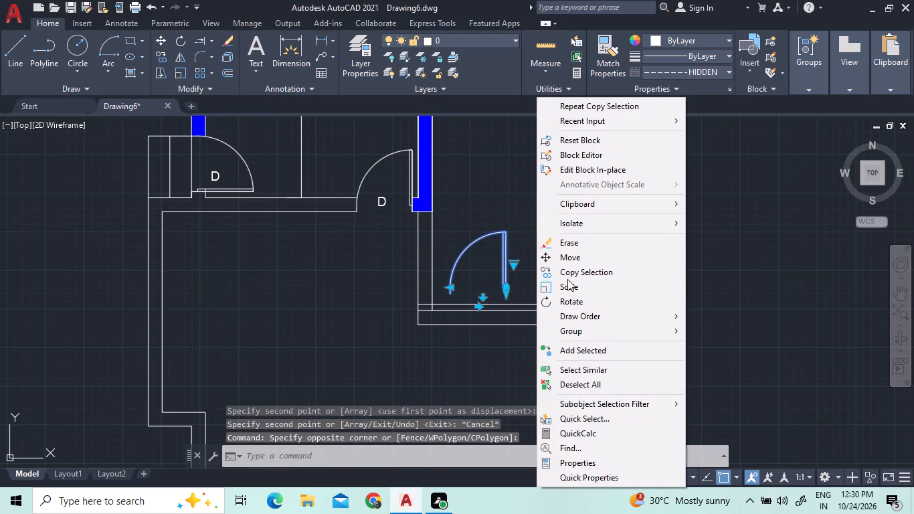
{"action": "left_click", "coordinate": [567, 296]}
{"action": "scroll", "coordinate": [461, 296], "scroll_direction": "up", "scroll_amount": 2}
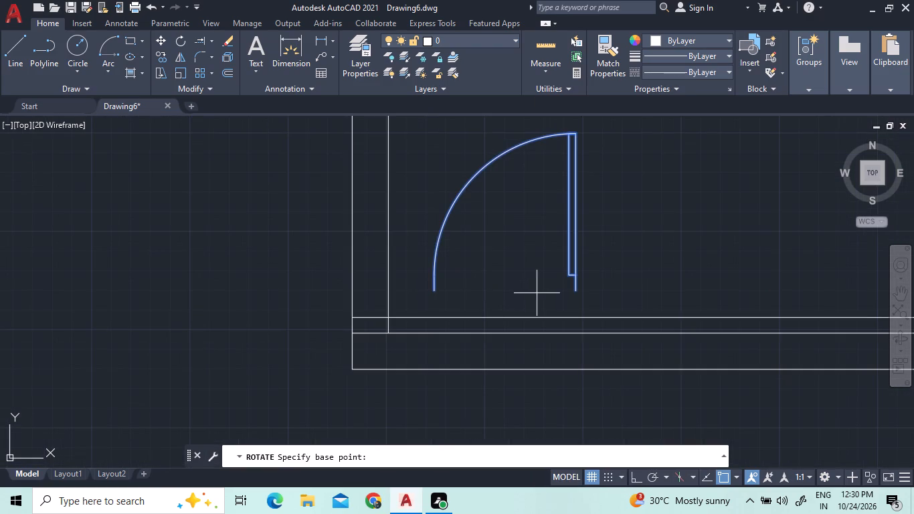
{"action": "left_click", "coordinate": [576, 289]}
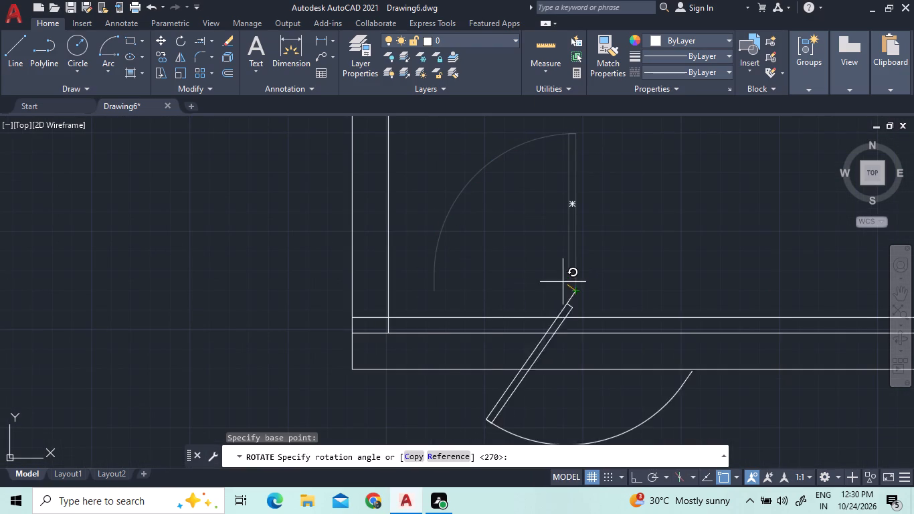
{"action": "key", "text": "F8"}
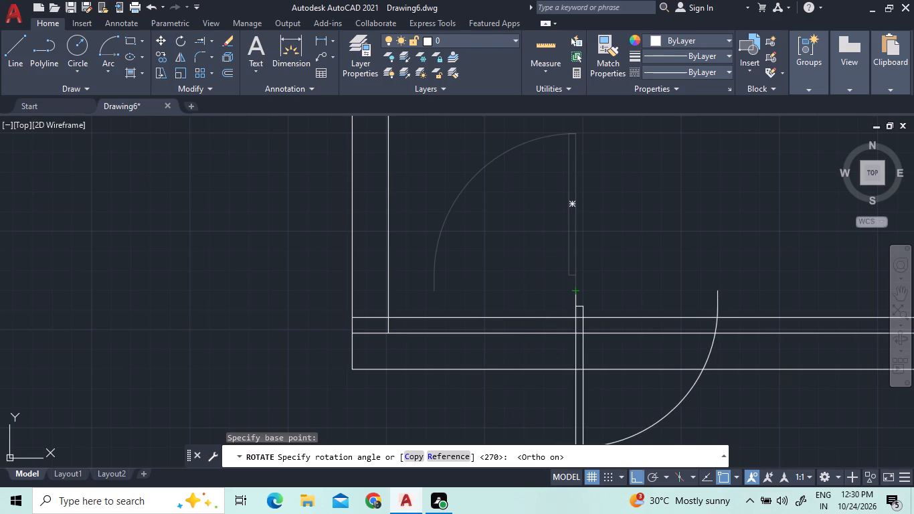
{"action": "left_click", "coordinate": [566, 346]}
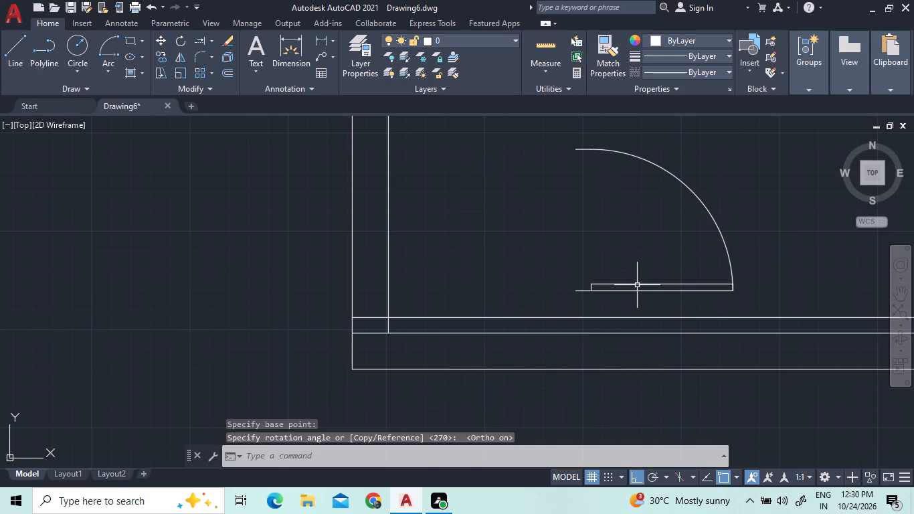
Move the rotated door into the room's left wall, placing its corner where the 10-offset line meets the outer wall line.
{"action": "left_click_drag", "start_coordinate": [632, 295], "coordinate": [626, 292]}
{"action": "left_click", "coordinate": [603, 242]}
{"action": "right_click", "coordinate": [603, 242]}
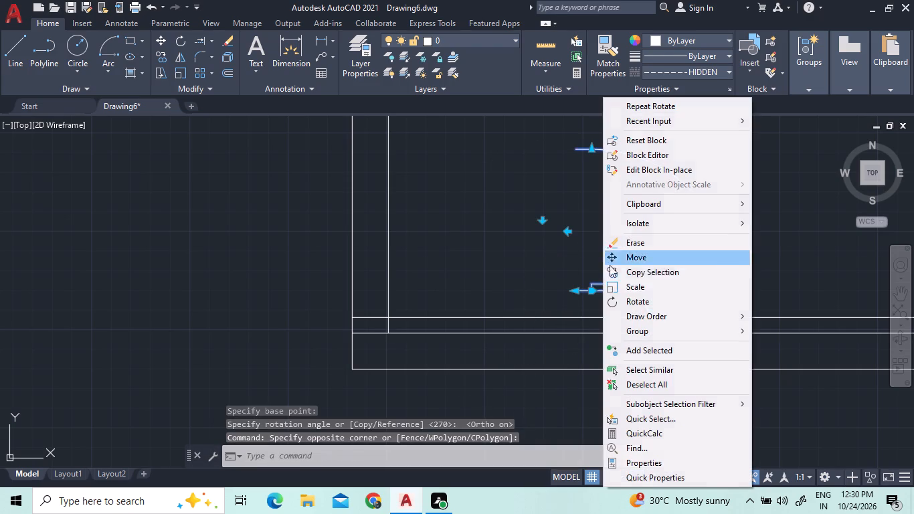
{"action": "left_click", "coordinate": [622, 257]}
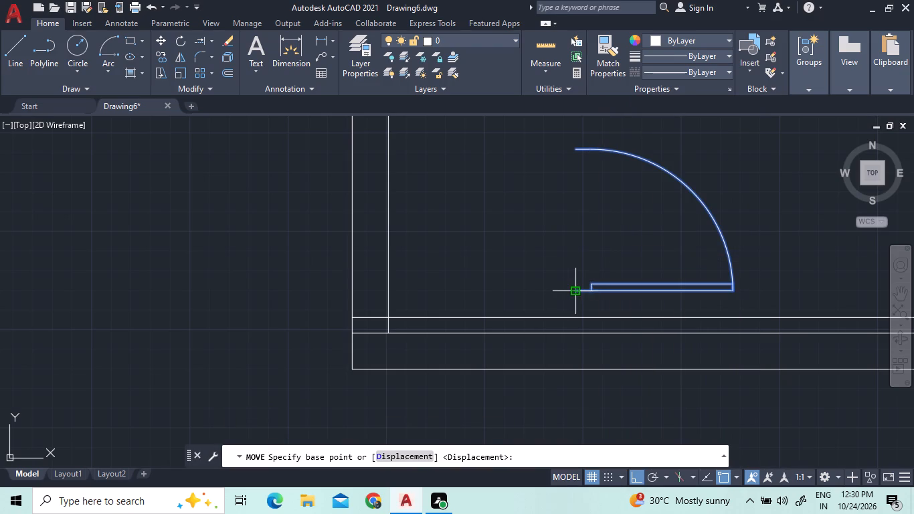
{"action": "left_click", "coordinate": [573, 290]}
{"action": "scroll", "coordinate": [353, 315], "scroll_direction": "up", "scroll_amount": 3}
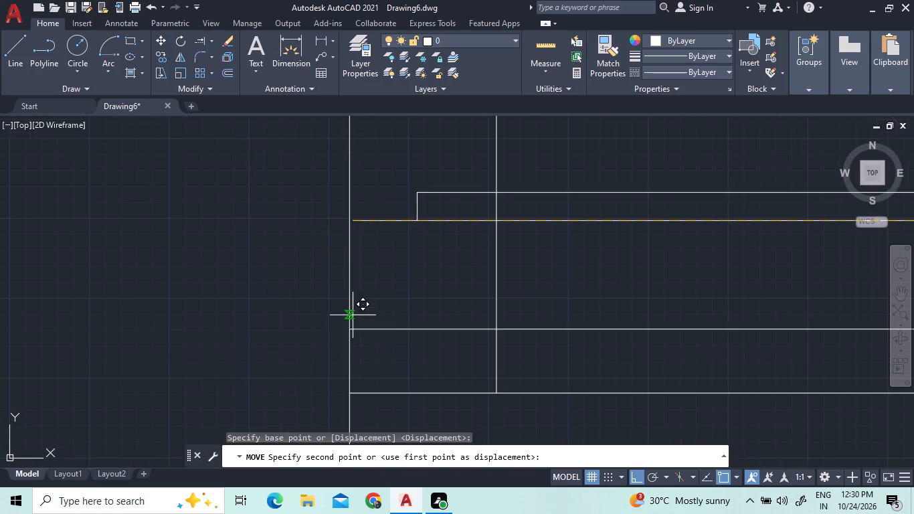
{"action": "left_click", "coordinate": [353, 331]}
{"action": "scroll", "coordinate": [406, 349], "scroll_direction": "down", "scroll_amount": 3}
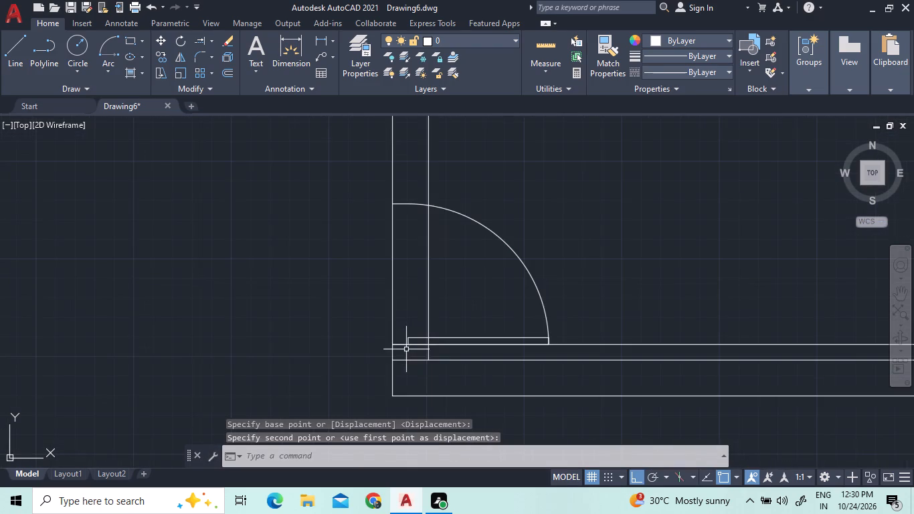
Trim both left wall lines across the new door opening, the offset line beyond the jamb, and the bottom wall line's corner stub.
{"action": "left_click", "coordinate": [213, 35]}
{"action": "left_click", "coordinate": [211, 57]}
{"action": "left_click", "coordinate": [422, 362]}
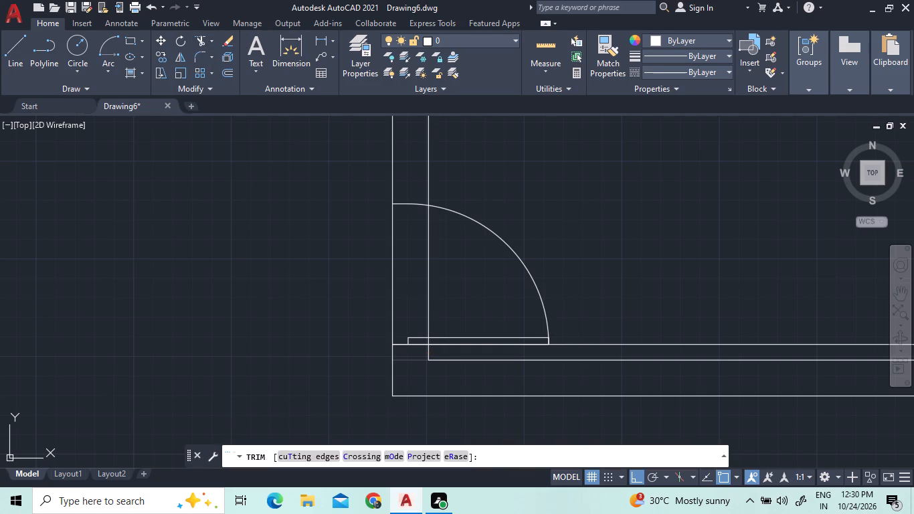
{"action": "left_click", "coordinate": [573, 342]}
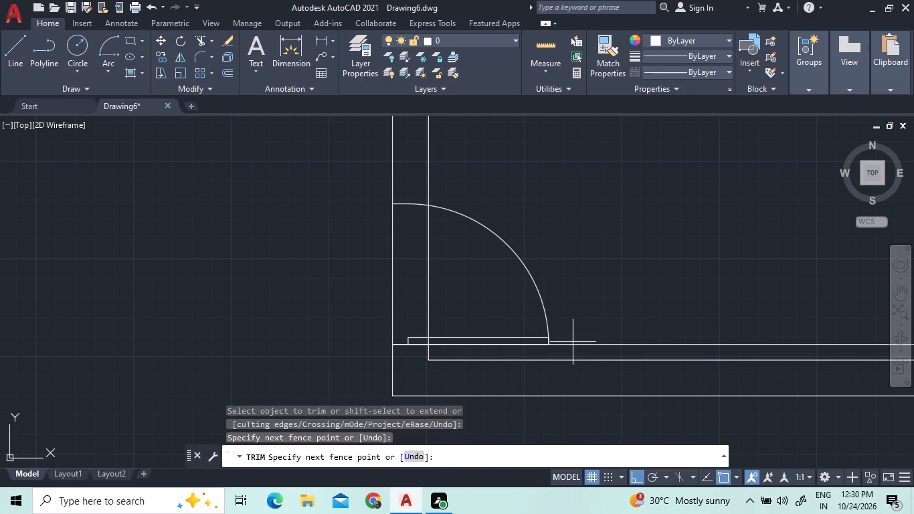
{"action": "left_click", "coordinate": [570, 351]}
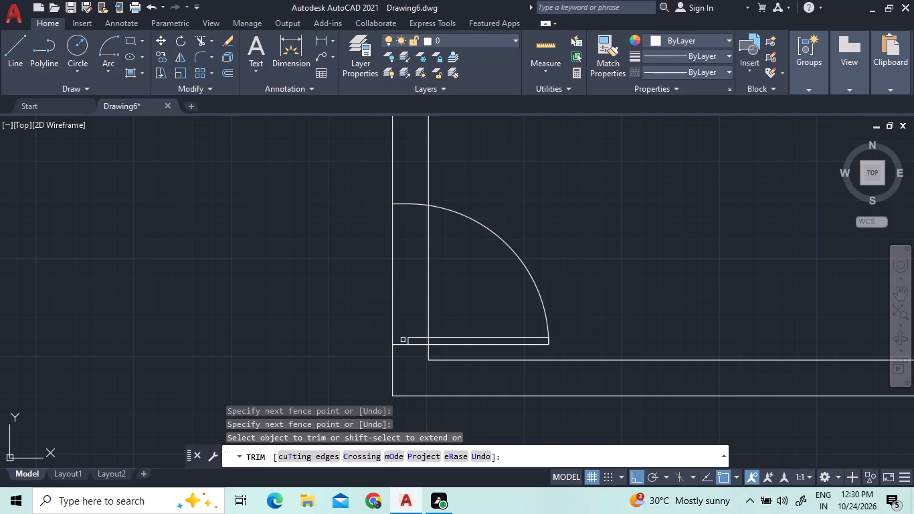
{"action": "left_click", "coordinate": [406, 345]}
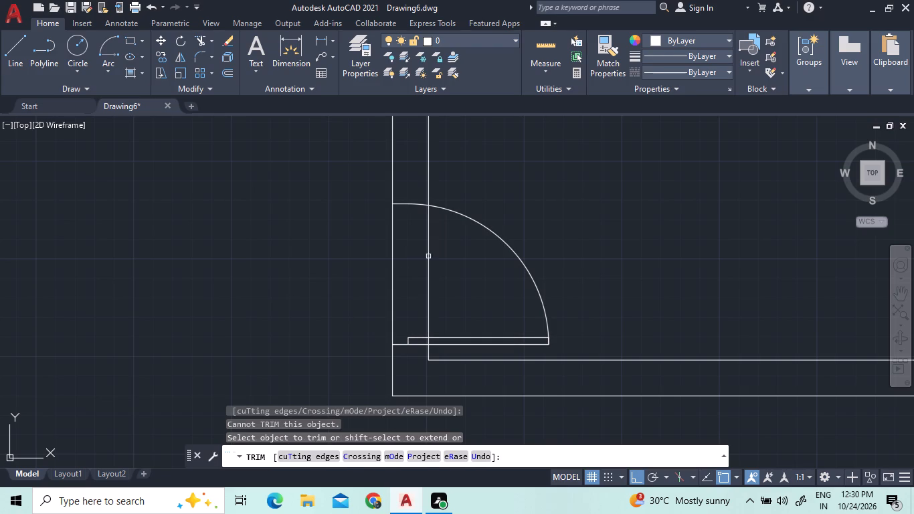
{"action": "left_click", "coordinate": [432, 260]}
{"action": "left_click", "coordinate": [355, 256]}
Trim the short wall line stubs crossing the leaves of the kitchen's left door and the room's new door.
{"action": "scroll", "coordinate": [414, 290], "scroll_direction": "down", "scroll_amount": 3}
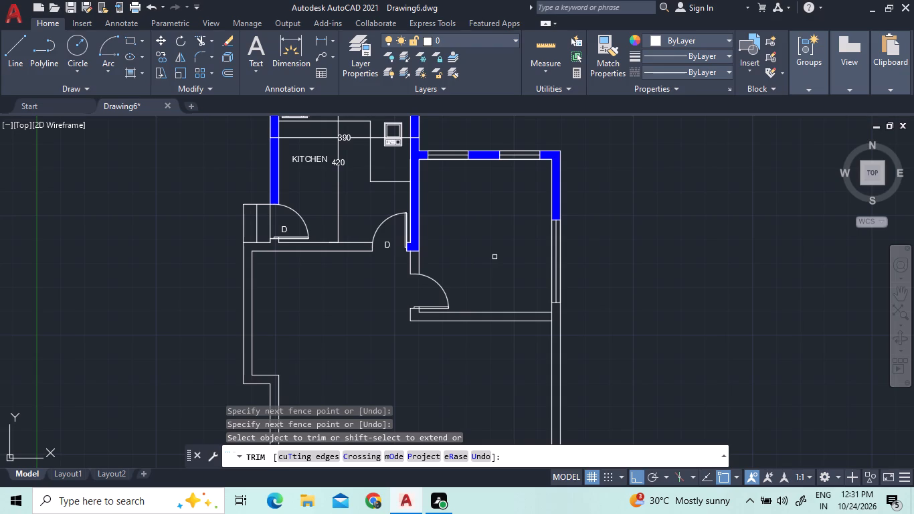
{"action": "middle_click_drag", "start_coordinate": [492, 257], "coordinate": [424, 265]}
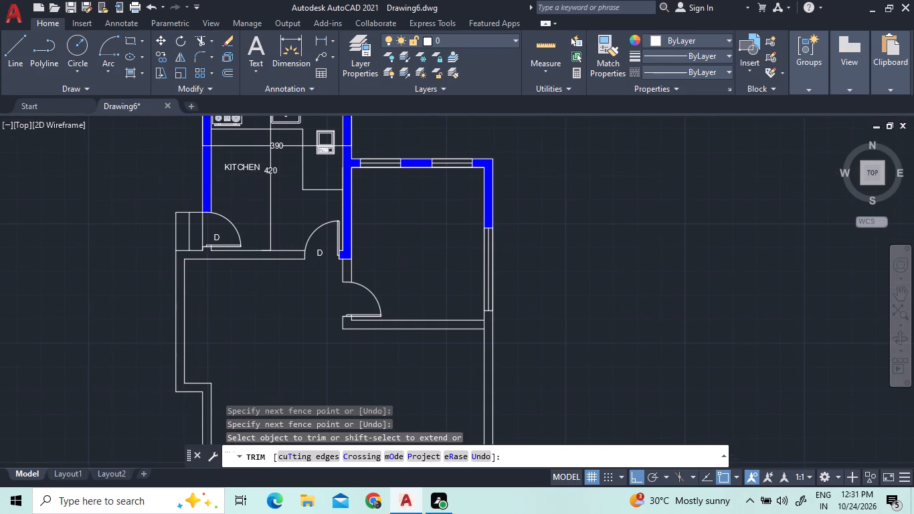
{"action": "scroll", "coordinate": [364, 321], "scroll_direction": "up", "scroll_amount": 4}
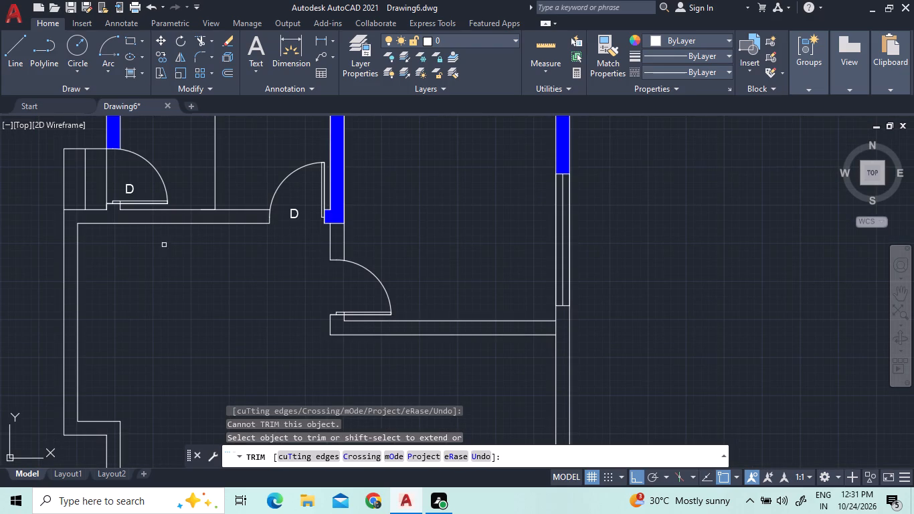
{"action": "scroll", "coordinate": [126, 183], "scroll_direction": "up", "scroll_amount": 2}
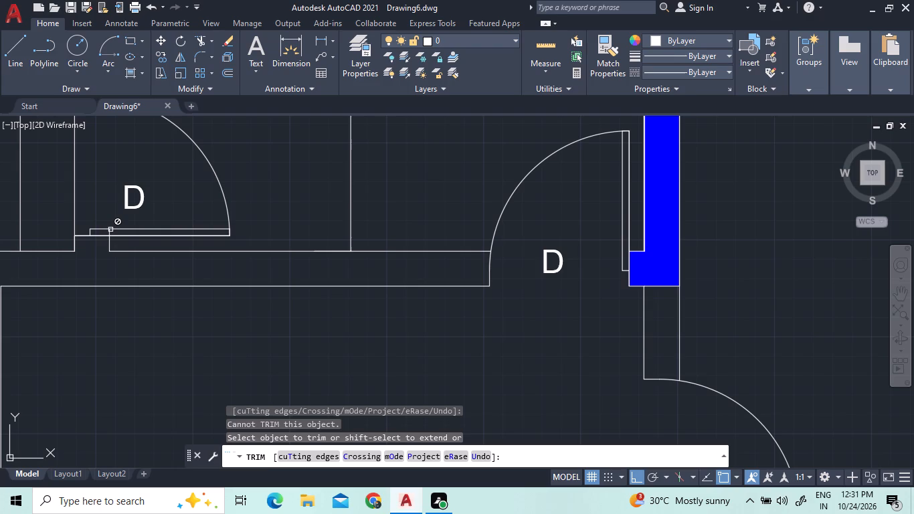
{"action": "left_click", "coordinate": [108, 231]}
{"action": "scroll", "coordinate": [211, 214], "scroll_direction": "down", "scroll_amount": 2}
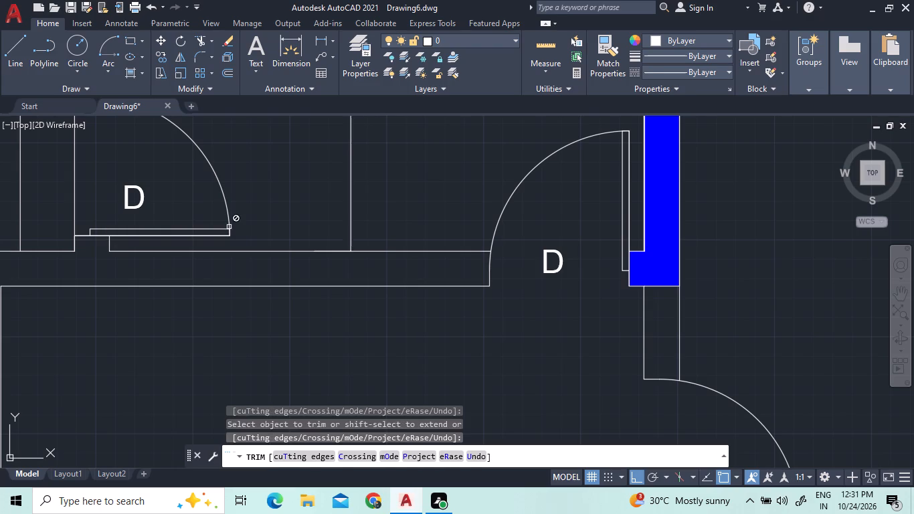
{"action": "scroll", "coordinate": [204, 214], "scroll_direction": "down", "scroll_amount": 1}
{"action": "scroll", "coordinate": [392, 339], "scroll_direction": "up", "scroll_amount": 4}
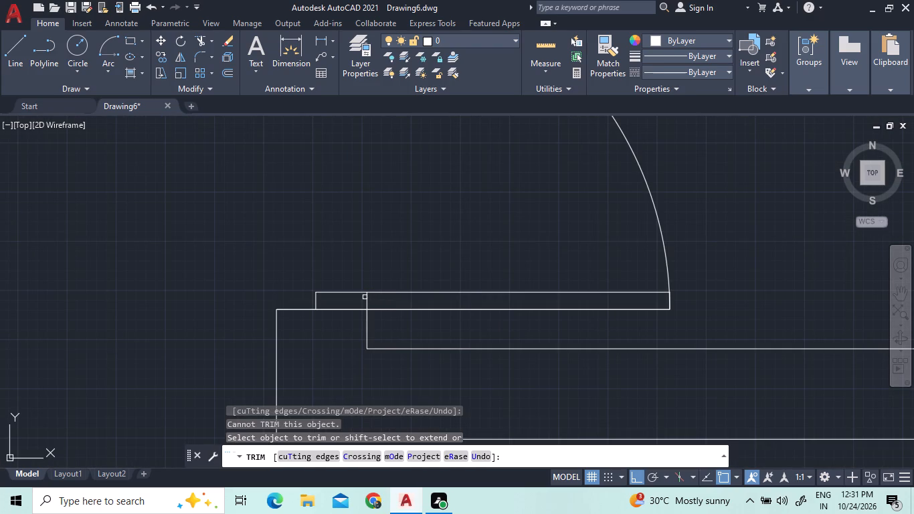
{"action": "left_click", "coordinate": [368, 297]}
{"action": "scroll", "coordinate": [369, 289], "scroll_direction": "down", "scroll_amount": 5}
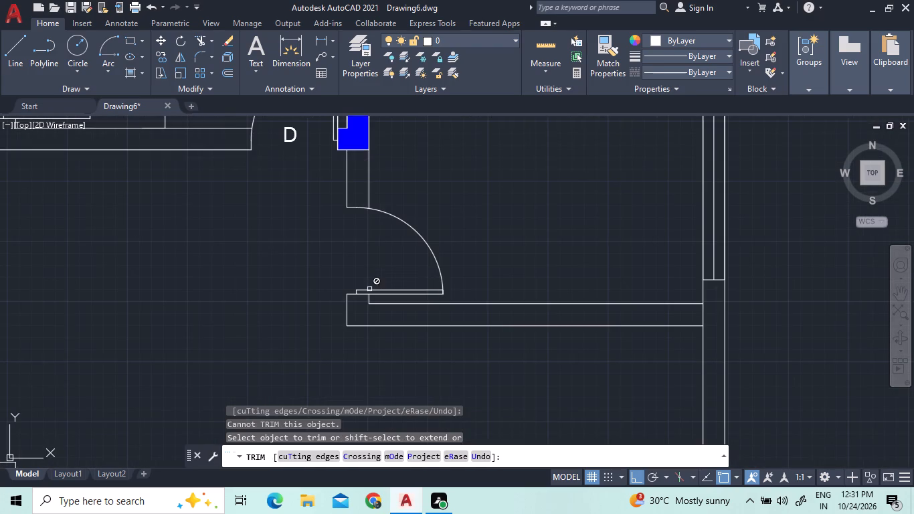
{"action": "scroll", "coordinate": [608, 348], "scroll_direction": "down", "scroll_amount": 1}
{"action": "middle_click_drag", "start_coordinate": [565, 199], "coordinate": [446, 265]}
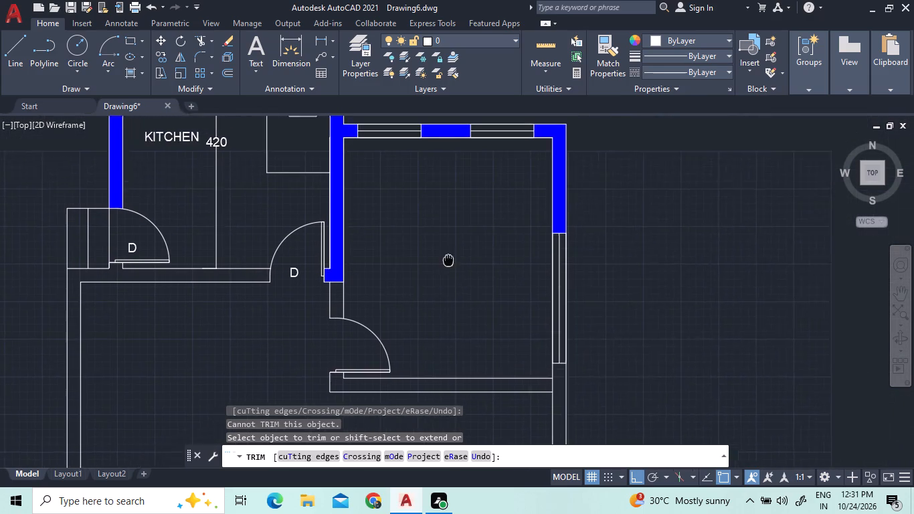
{"action": "middle_click_drag", "start_coordinate": [446, 265], "coordinate": [432, 294]}
{"action": "middle_click_drag", "start_coordinate": [388, 261], "coordinate": [306, 222]}
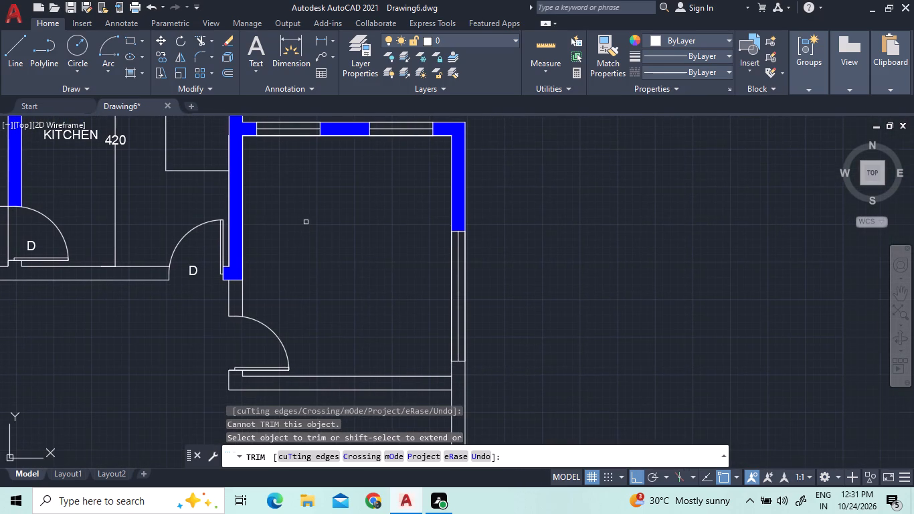
{"action": "right_click", "coordinate": [305, 223]}
{"action": "left_click", "coordinate": [367, 230]}
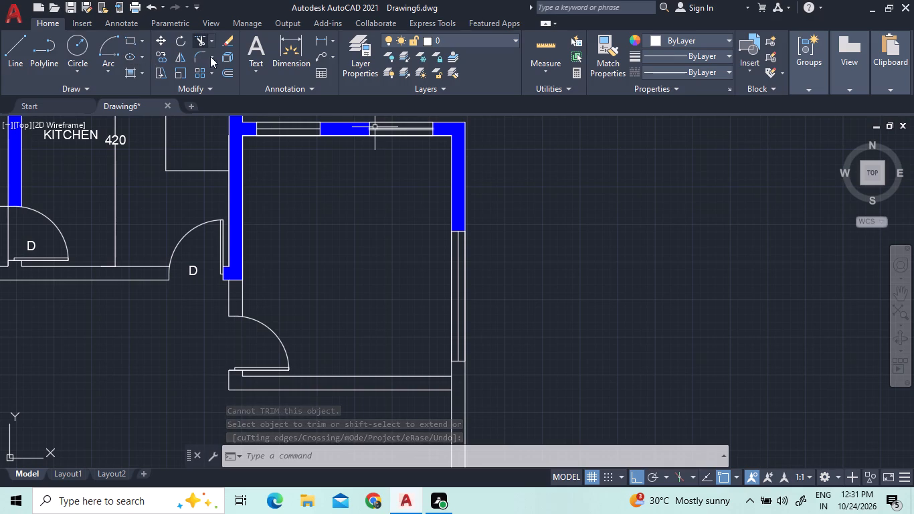
Insert the Bed - Queen block from DesignCenter's Home - Space Planner drawing into the empty area below the kitchen.
{"action": "key", "text": "d"}
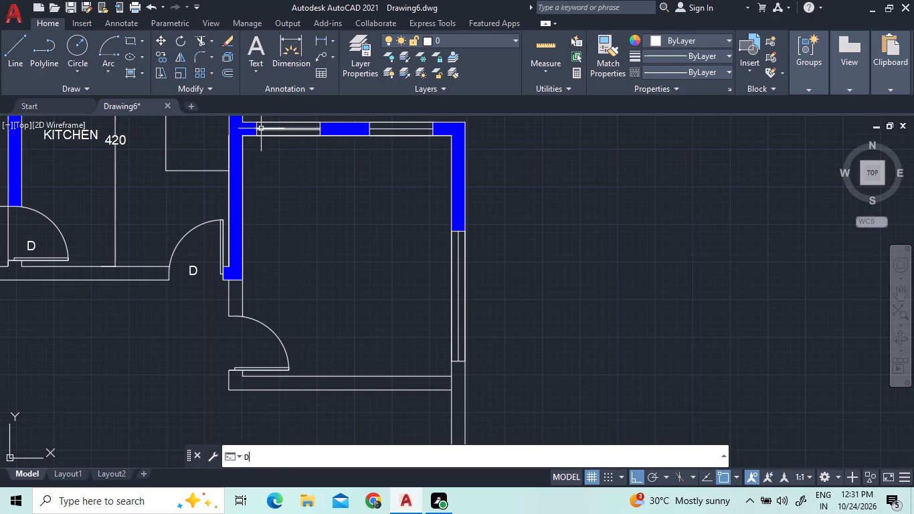
{"action": "type", "text": "C"}
{"action": "key", "text": "space"}
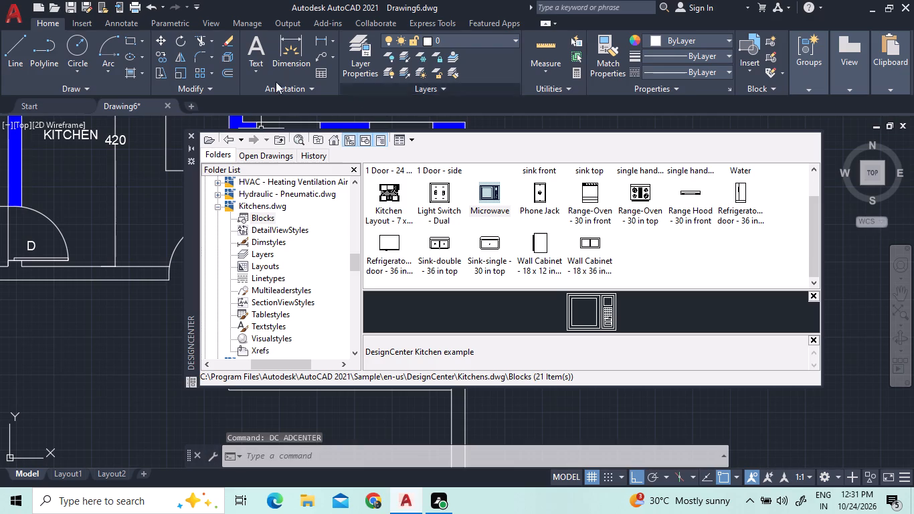
{"action": "scroll", "coordinate": [495, 303], "scroll_direction": "up", "scroll_amount": 7}
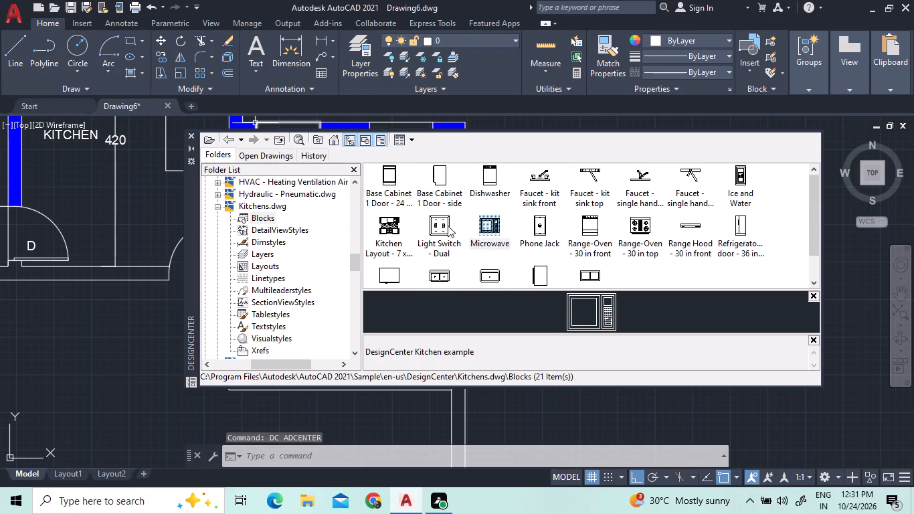
{"action": "scroll", "coordinate": [260, 194], "scroll_direction": "up", "scroll_amount": 2}
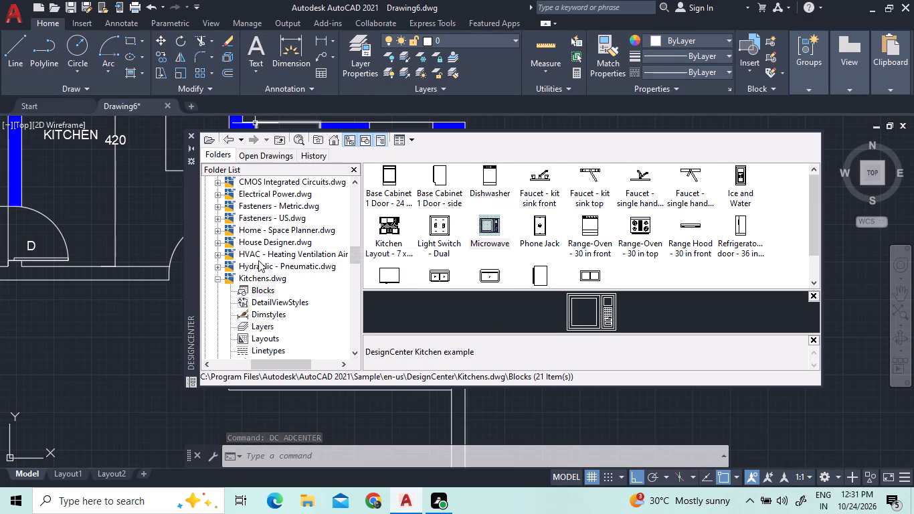
{"action": "double_click", "coordinate": [276, 242]}
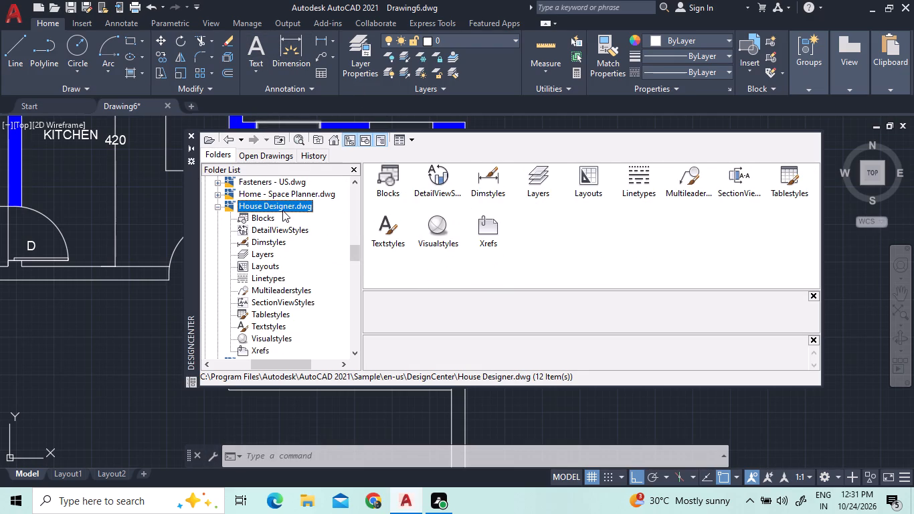
{"action": "double_click", "coordinate": [283, 190]}
{"action": "double_click", "coordinate": [265, 204]}
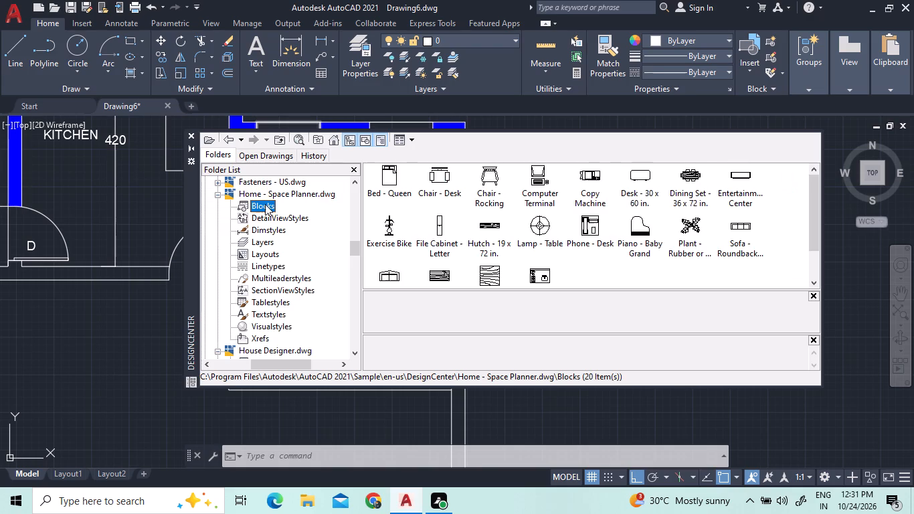
{"action": "left_click_drag", "start_coordinate": [387, 171], "coordinate": [241, 340]}
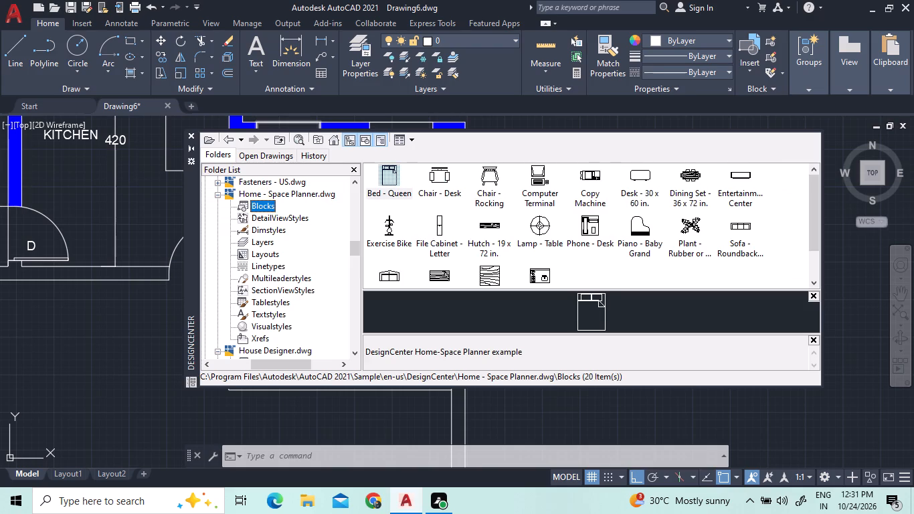
{"action": "left_click_drag", "start_coordinate": [241, 340], "coordinate": [60, 323]}
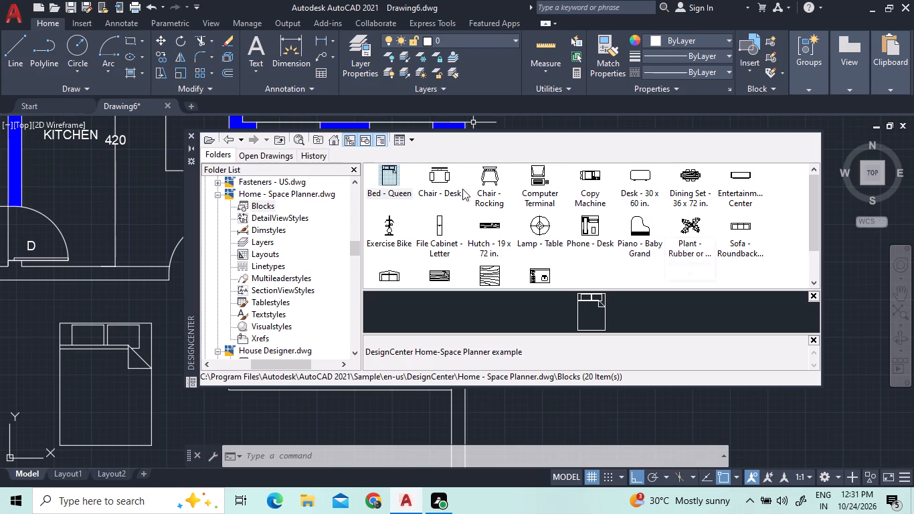
Insert the File Cabinet - Letter block beside the bed's left side and close DesignCenter.
{"action": "scroll", "coordinate": [512, 215], "scroll_direction": "down", "scroll_amount": 1}
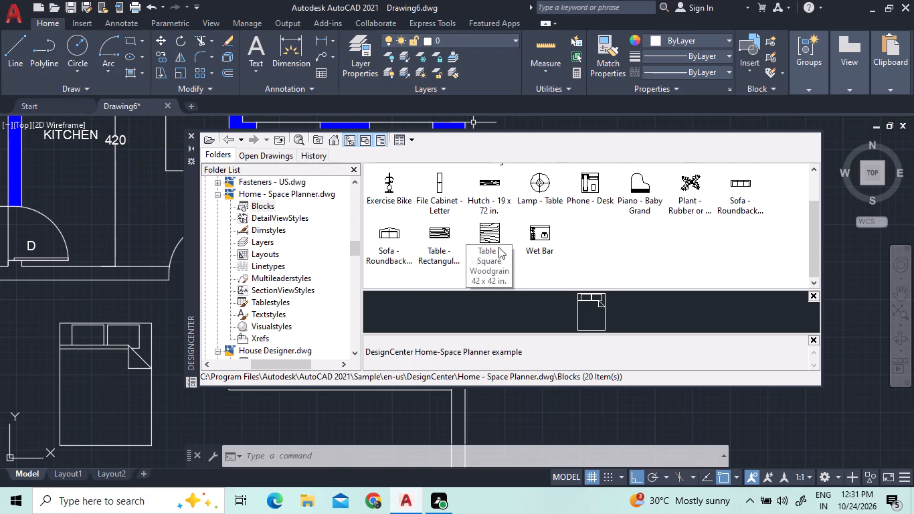
{"action": "scroll", "coordinate": [493, 246], "scroll_direction": "up", "scroll_amount": 1}
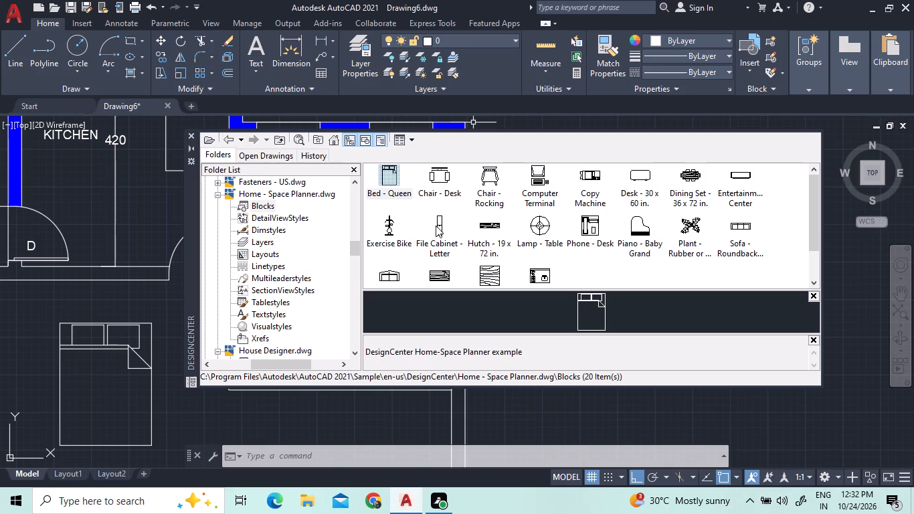
{"action": "left_click_drag", "start_coordinate": [438, 230], "coordinate": [170, 348]}
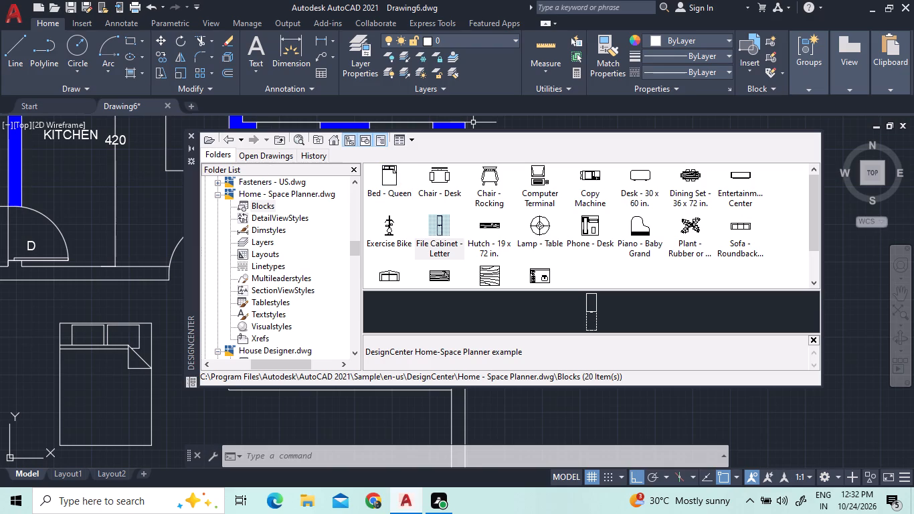
{"action": "left_click_drag", "start_coordinate": [170, 348], "coordinate": [9, 313]}
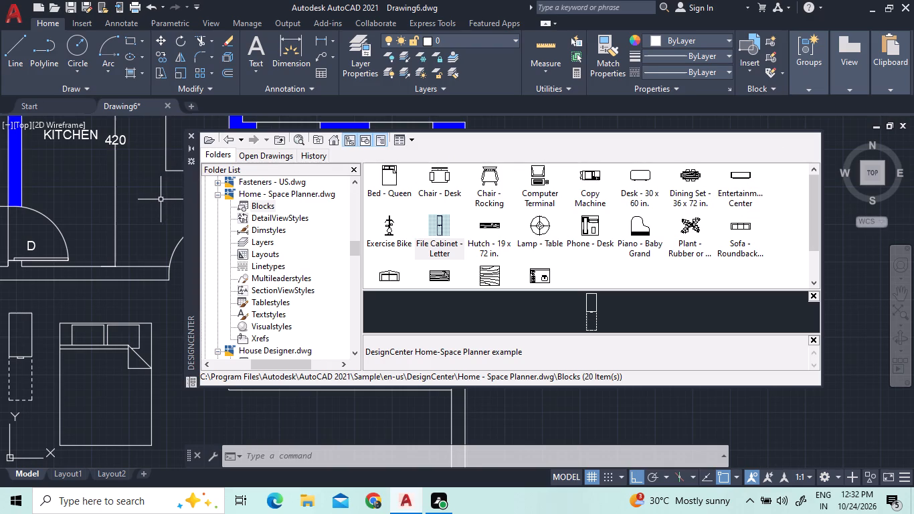
{"action": "left_click", "coordinate": [190, 134]}
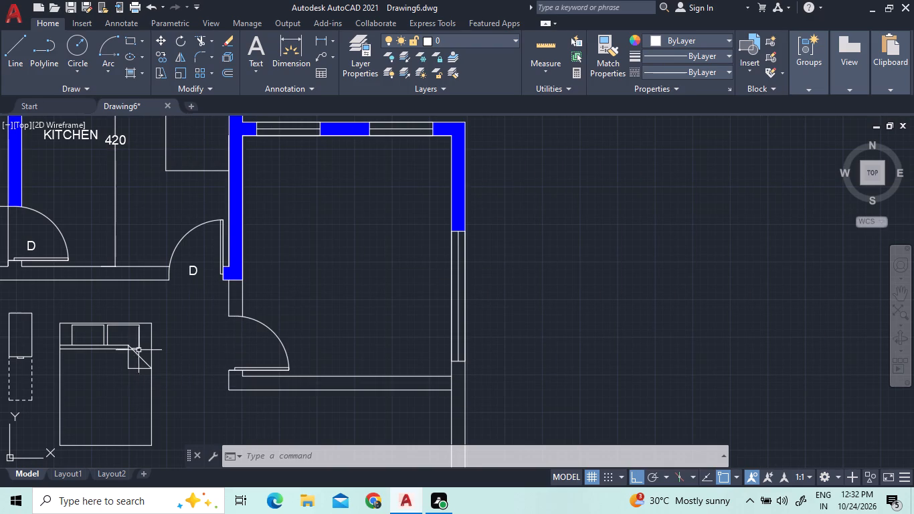
Move the bed by the middle of its head edge, with Ortho off, to just below the adjoining room's top wall.
{"action": "left_click", "coordinate": [139, 347]}
{"action": "right_click", "coordinate": [139, 349]}
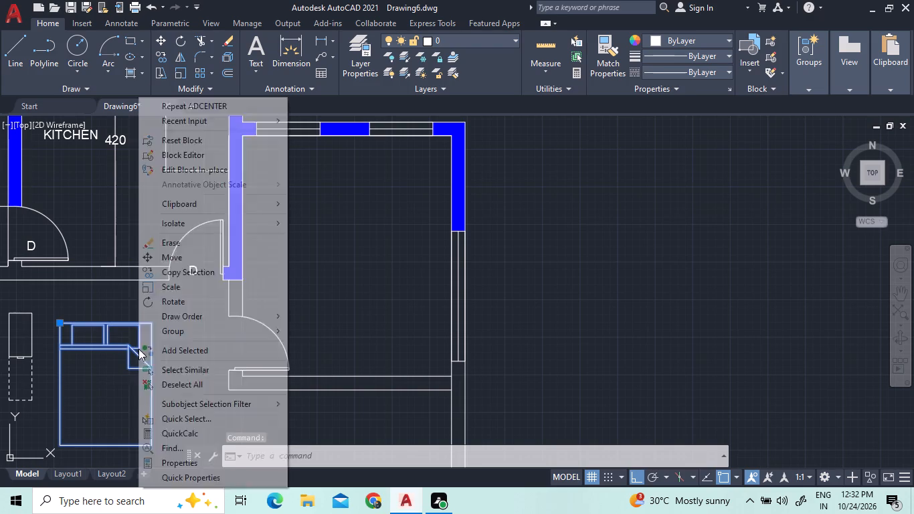
{"action": "left_click", "coordinate": [224, 261]}
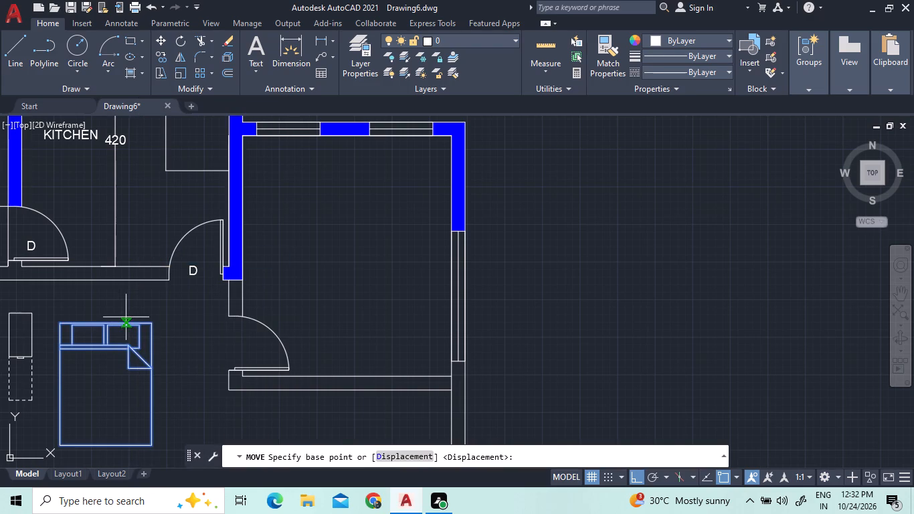
{"action": "left_click", "coordinate": [104, 327]}
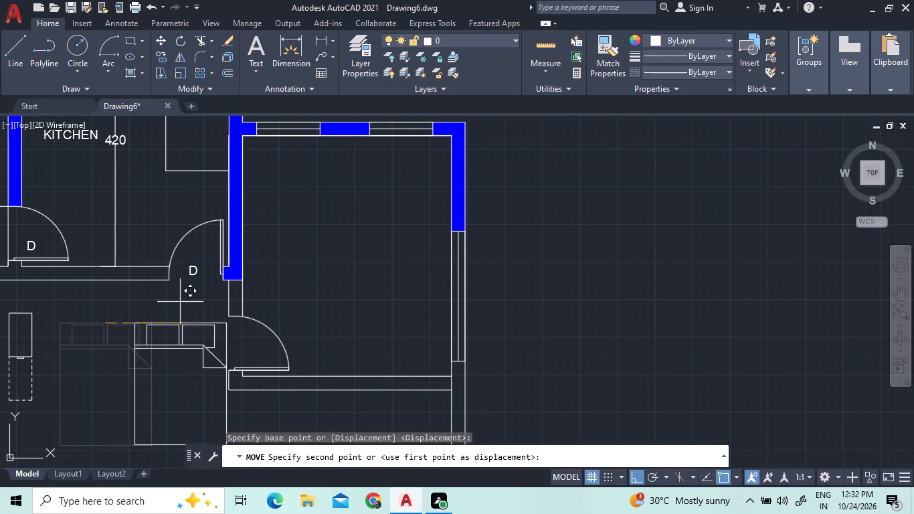
{"action": "key", "text": "F8"}
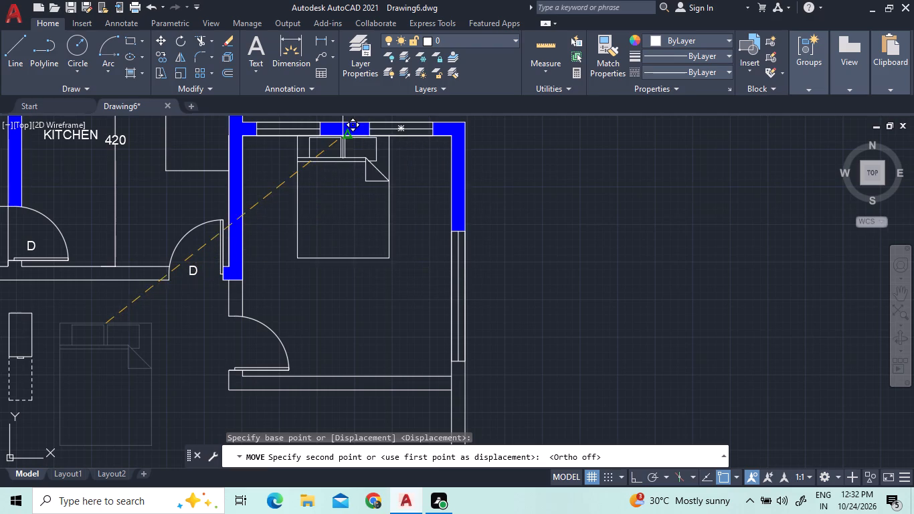
{"action": "scroll", "coordinate": [343, 136], "scroll_direction": "up", "scroll_amount": 3}
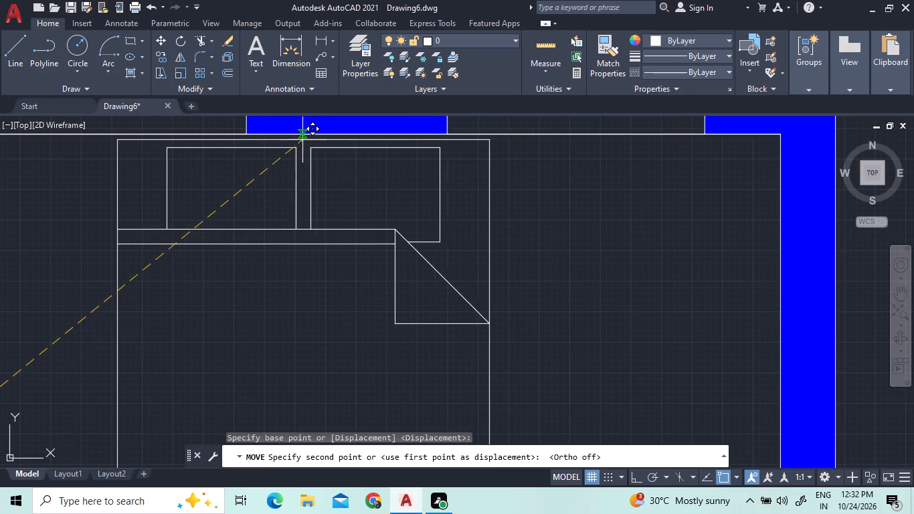
{"action": "left_click", "coordinate": [284, 142]}
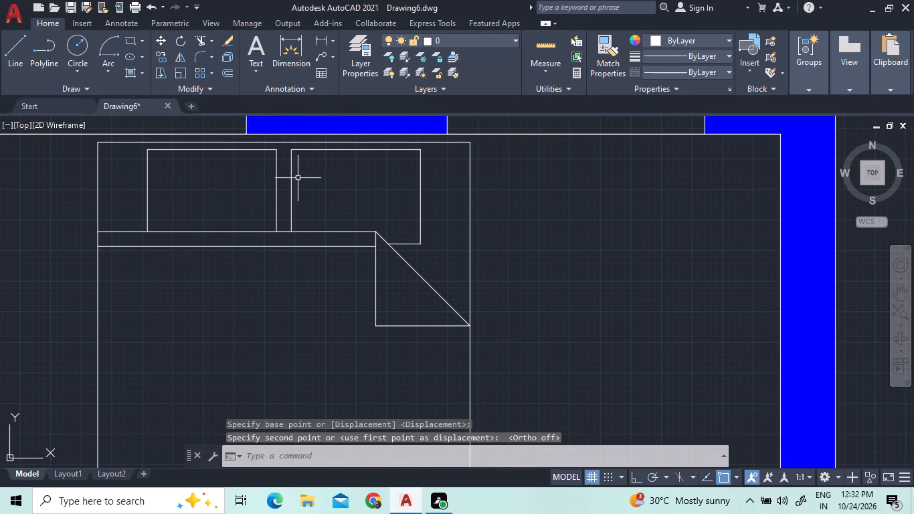
Move the bed by its upper-left corner slightly right, centering it roughly between the room's two top windows.
{"action": "scroll", "coordinate": [298, 179], "scroll_direction": "down", "scroll_amount": 3}
{"action": "left_click", "coordinate": [304, 190]}
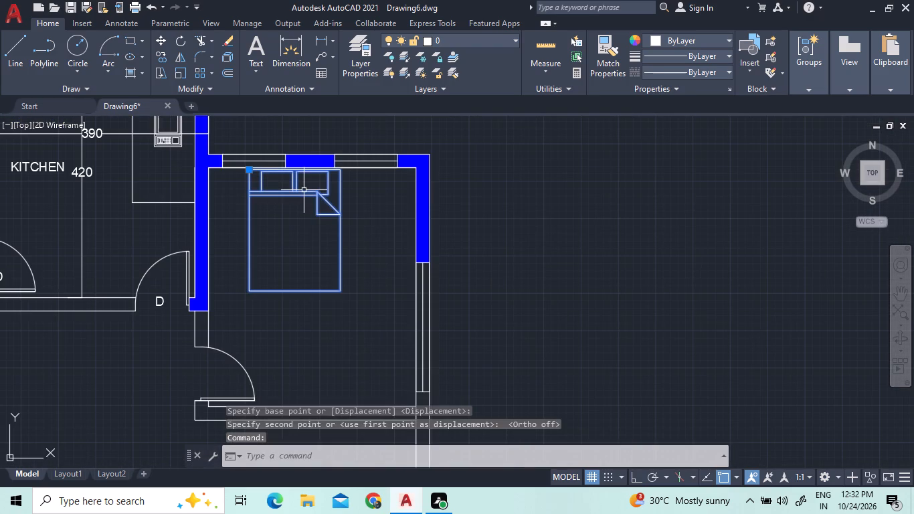
{"action": "right_click", "coordinate": [296, 192]}
{"action": "left_click", "coordinate": [316, 257]}
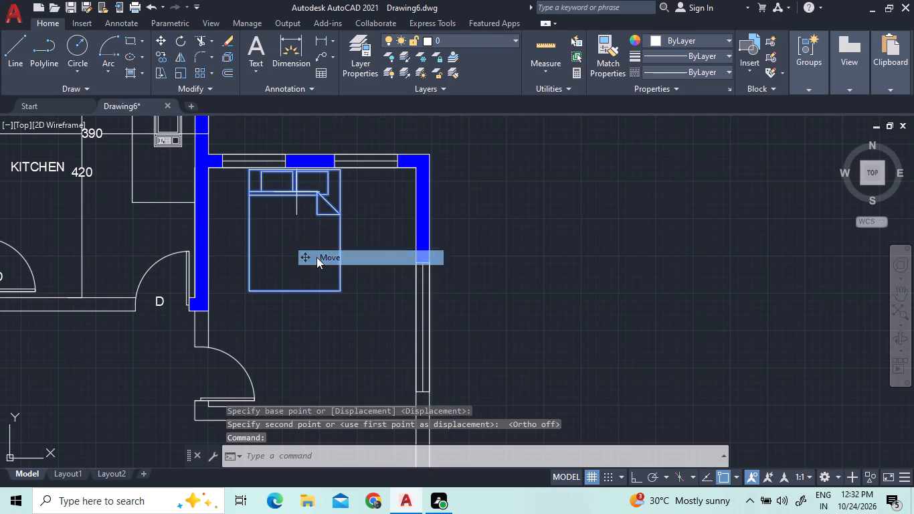
{"action": "scroll", "coordinate": [250, 153], "scroll_direction": "up", "scroll_amount": 1}
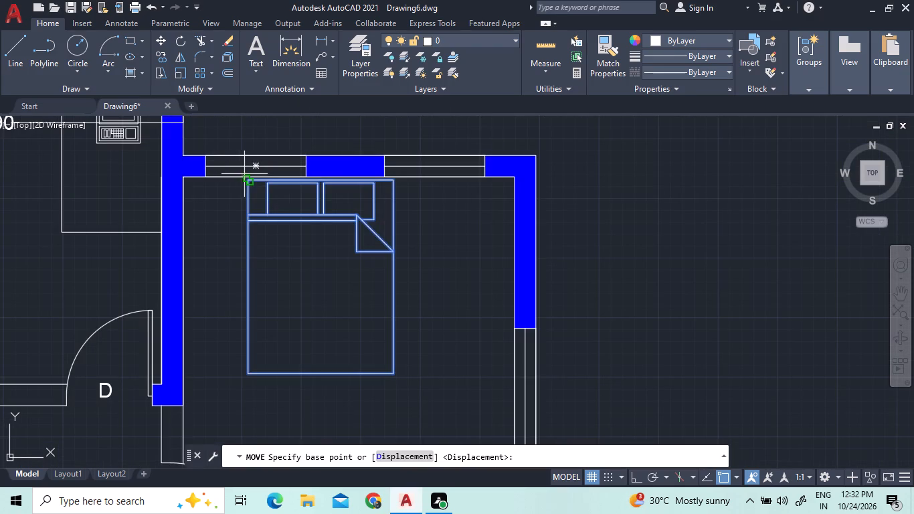
{"action": "scroll", "coordinate": [250, 179], "scroll_direction": "up", "scroll_amount": 5}
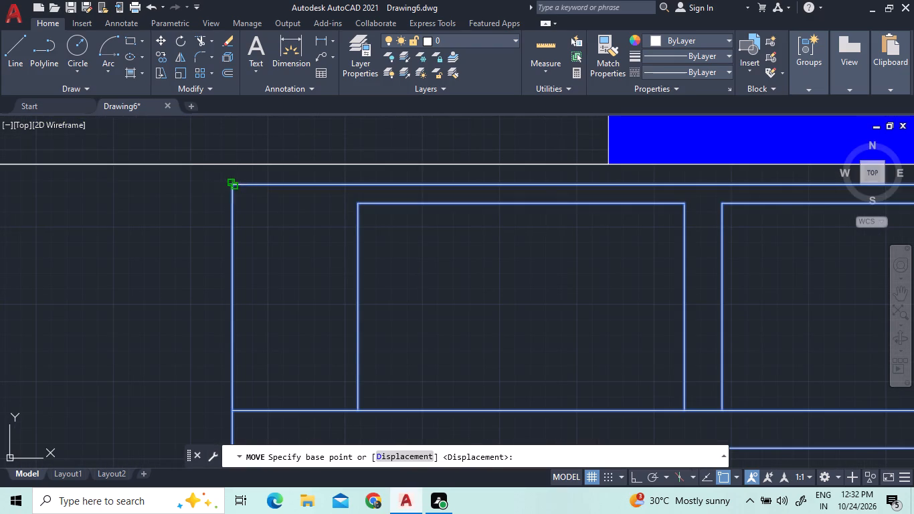
{"action": "left_click", "coordinate": [232, 184]}
{"action": "scroll", "coordinate": [329, 195], "scroll_direction": "down", "scroll_amount": 3}
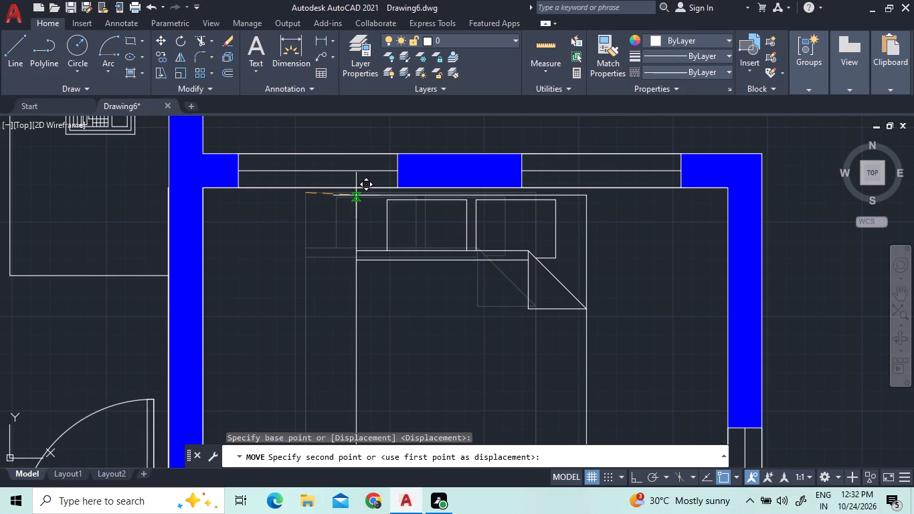
{"action": "left_click", "coordinate": [356, 195]}
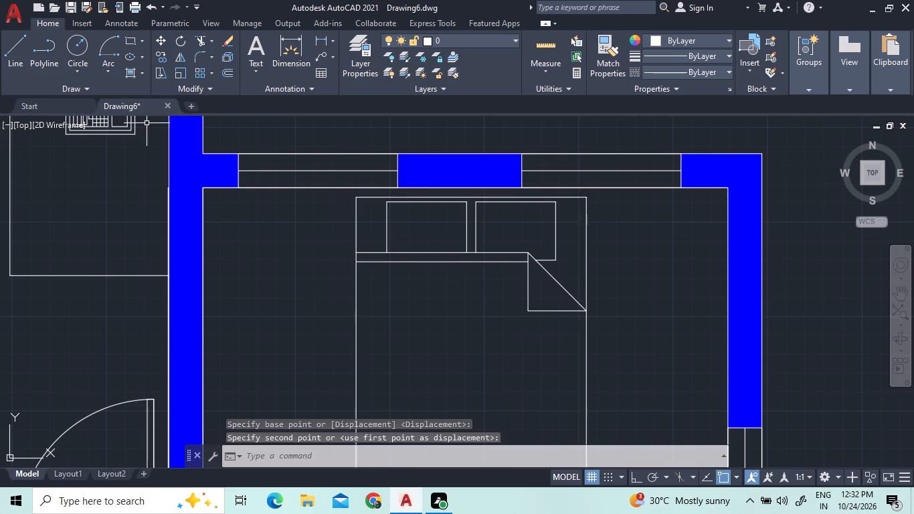
Rotate the file cabinet 90 degrees about its upper-right corner, with Ortho on, so it lies horizontal with its dashed part to the right.
{"action": "scroll", "coordinate": [312, 209], "scroll_direction": "down", "scroll_amount": 3}
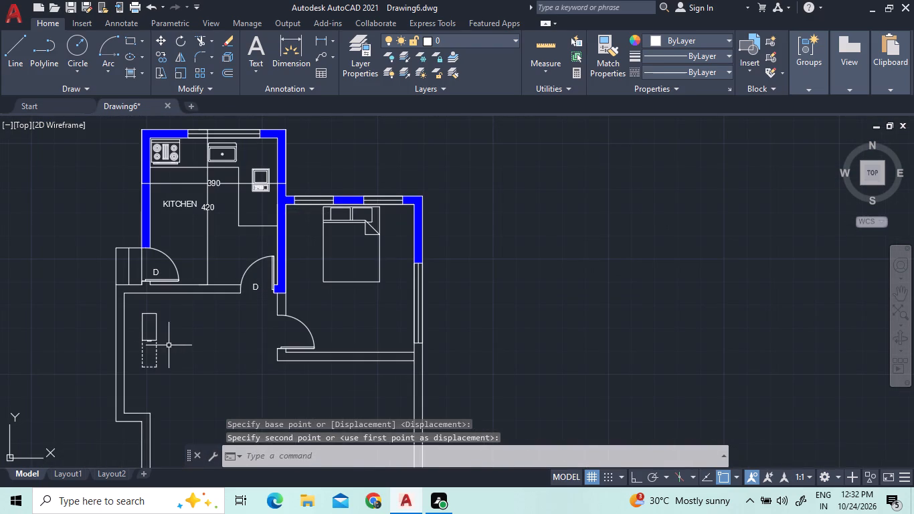
{"action": "left_click", "coordinate": [169, 345]}
{"action": "left_click", "coordinate": [146, 318]}
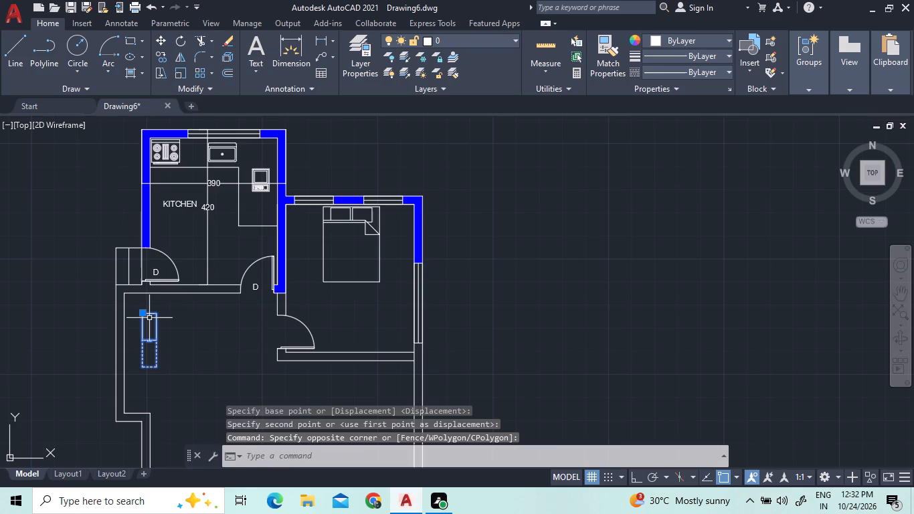
{"action": "right_click", "coordinate": [149, 318]}
{"action": "left_click", "coordinate": [213, 297]}
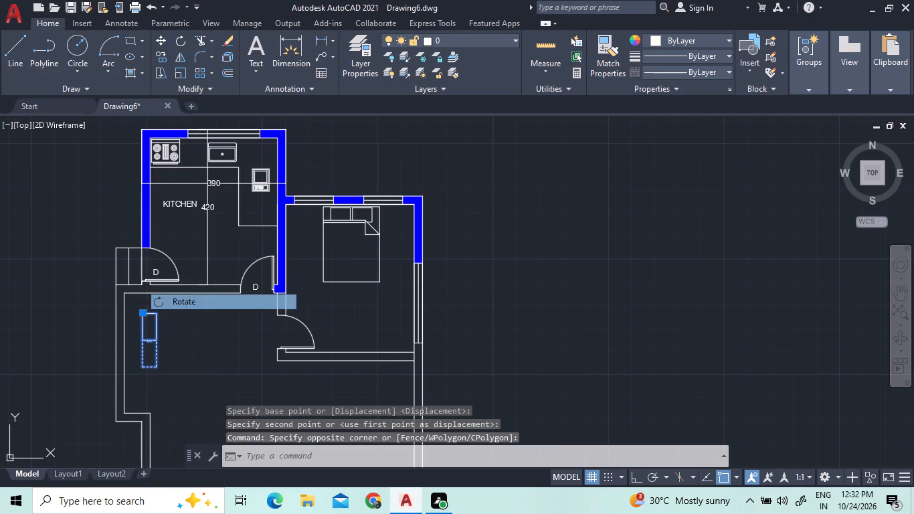
{"action": "left_click", "coordinate": [157, 317]}
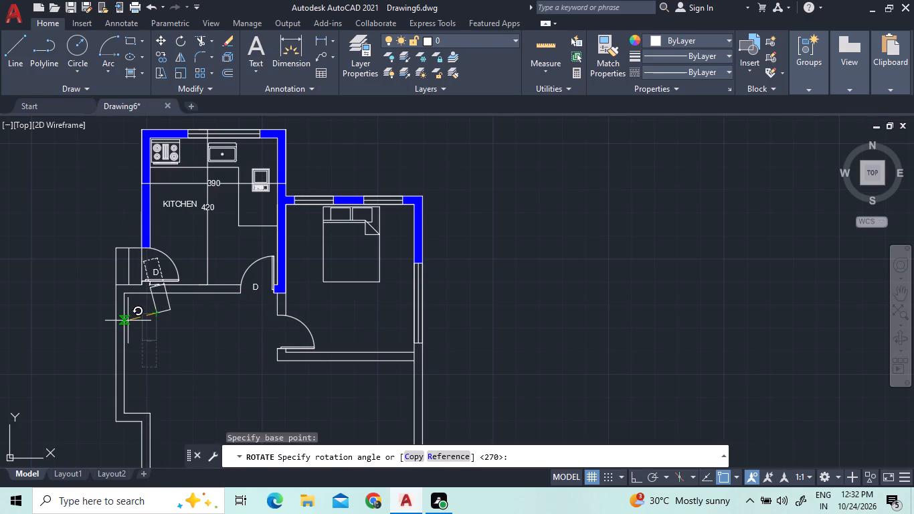
{"action": "key", "text": "F8"}
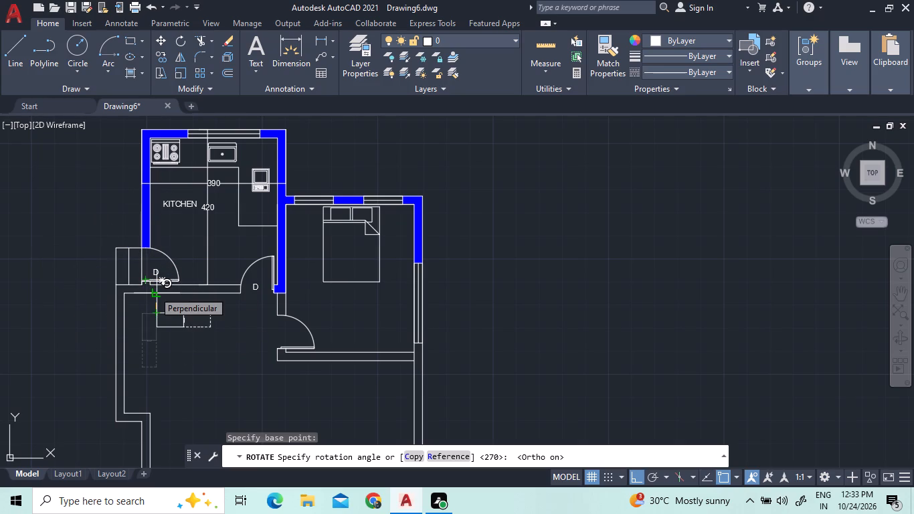
{"action": "scroll", "coordinate": [154, 291], "scroll_direction": "up", "scroll_amount": 2}
{"action": "left_click", "coordinate": [159, 315]}
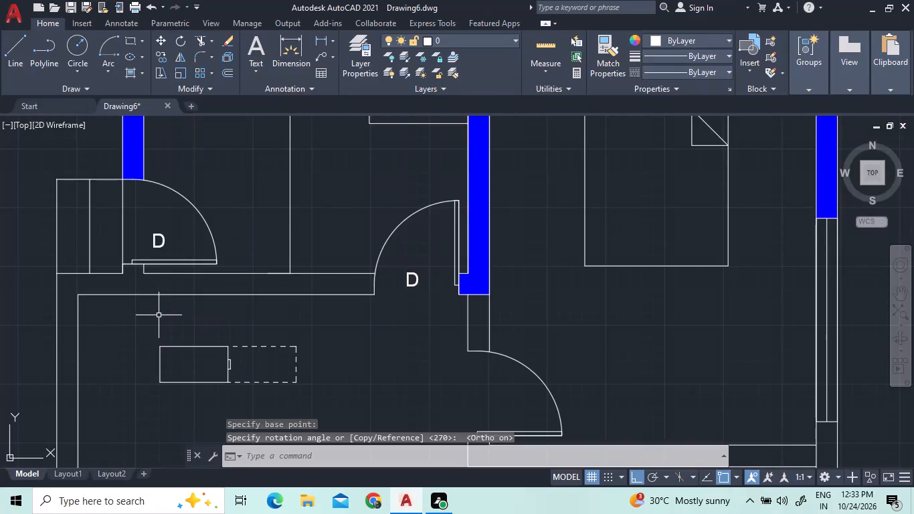
Move the horizontal file cabinet, with Ortho off, into the bedroom just above its bottom wall, beside the side window wall.
{"action": "left_click", "coordinate": [238, 369]}
{"action": "left_click", "coordinate": [209, 361]}
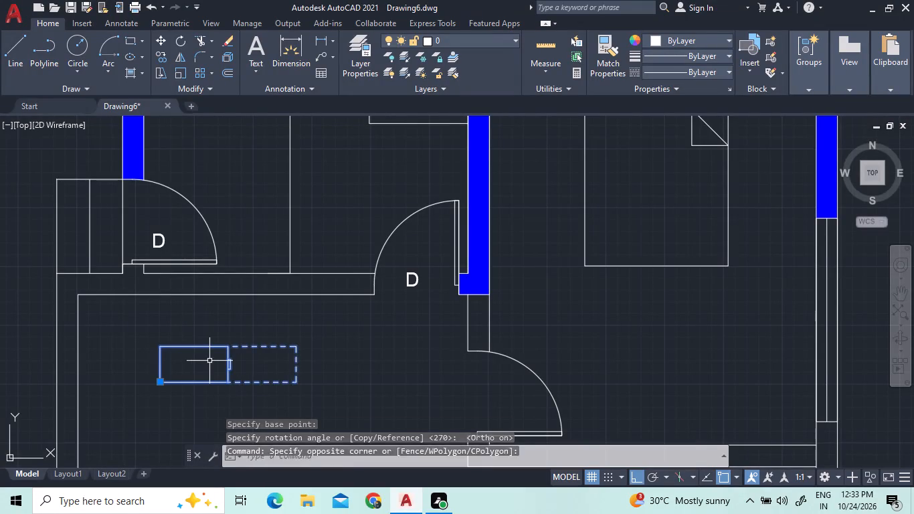
{"action": "right_click", "coordinate": [206, 362]}
{"action": "left_click", "coordinate": [256, 263]}
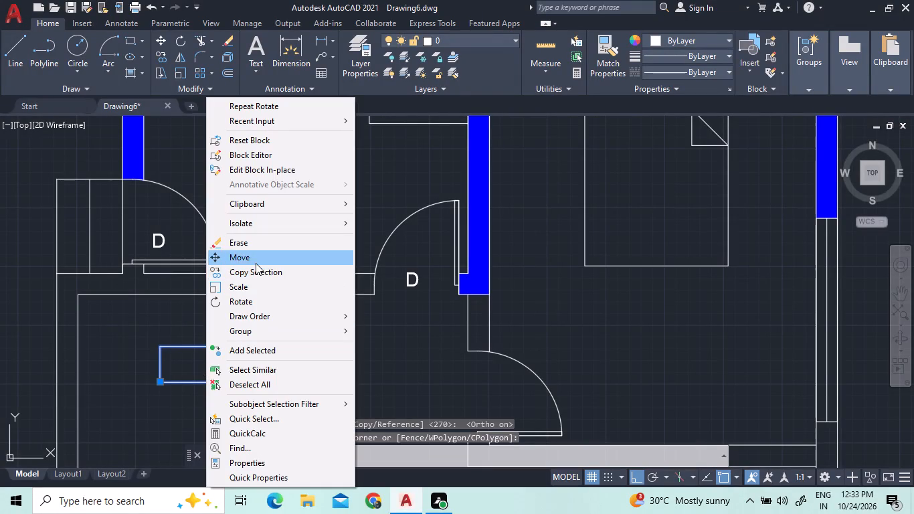
{"action": "left_click", "coordinate": [230, 357]}
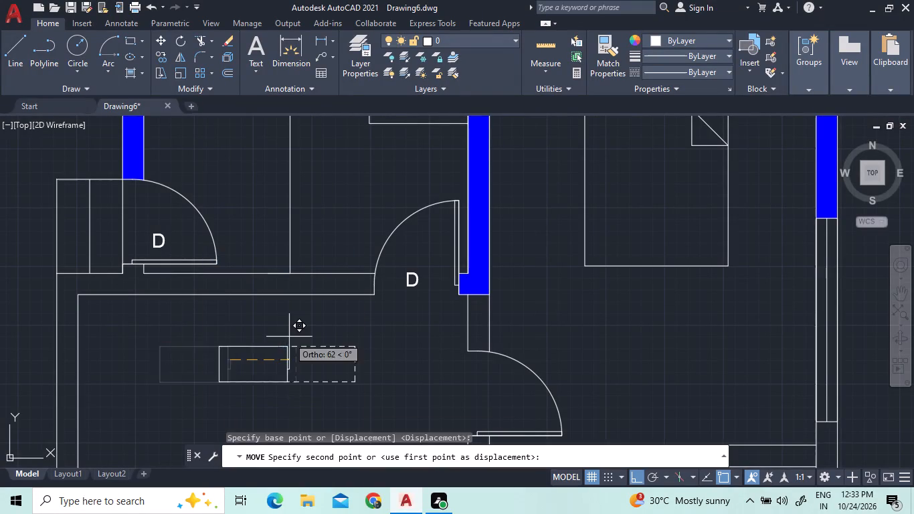
{"action": "scroll", "coordinate": [289, 337], "scroll_direction": "down", "scroll_amount": 3}
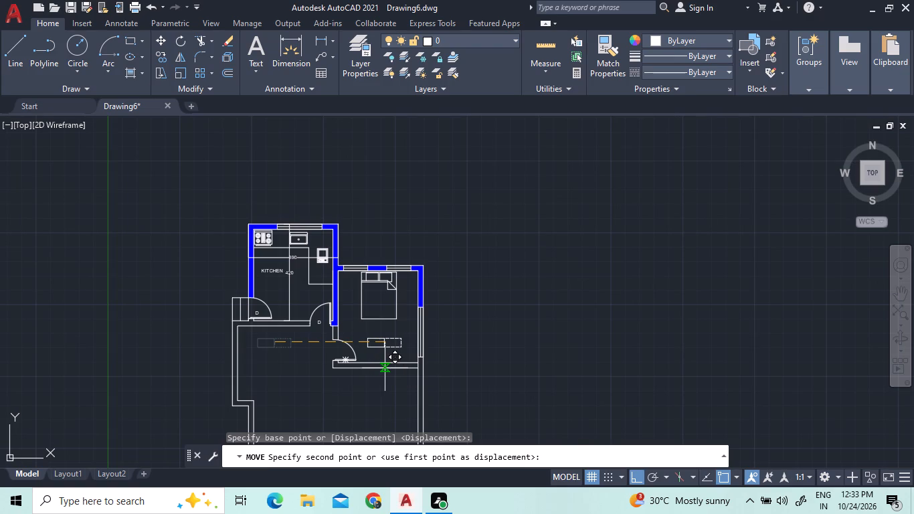
{"action": "key", "text": "F8"}
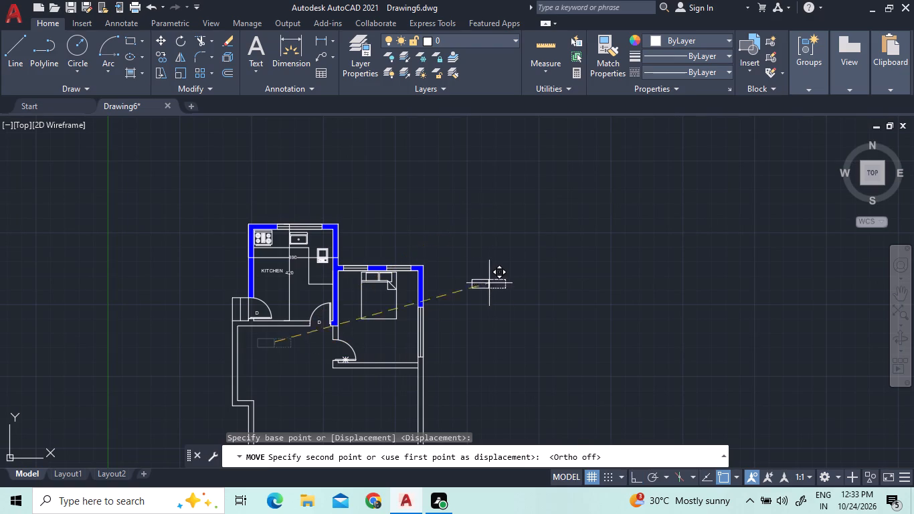
{"action": "scroll", "coordinate": [448, 376], "scroll_direction": "up", "scroll_amount": 3}
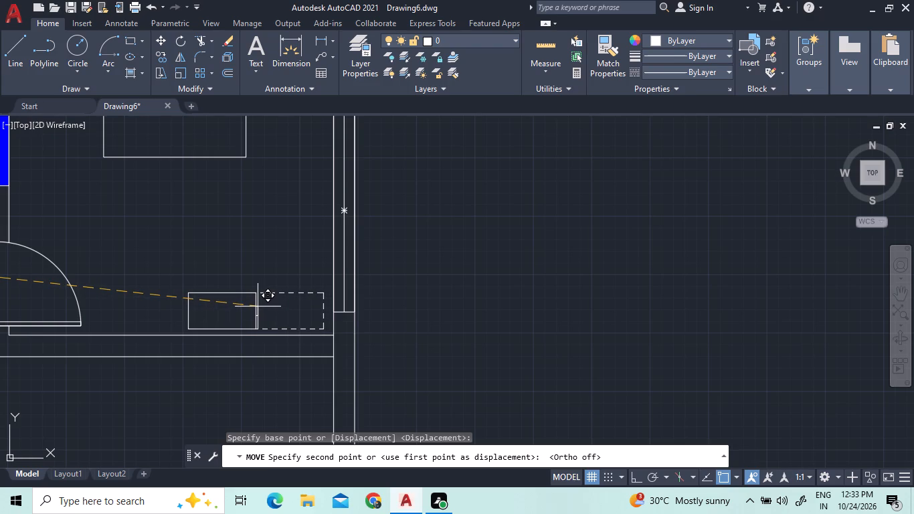
{"action": "left_click", "coordinate": [258, 307]}
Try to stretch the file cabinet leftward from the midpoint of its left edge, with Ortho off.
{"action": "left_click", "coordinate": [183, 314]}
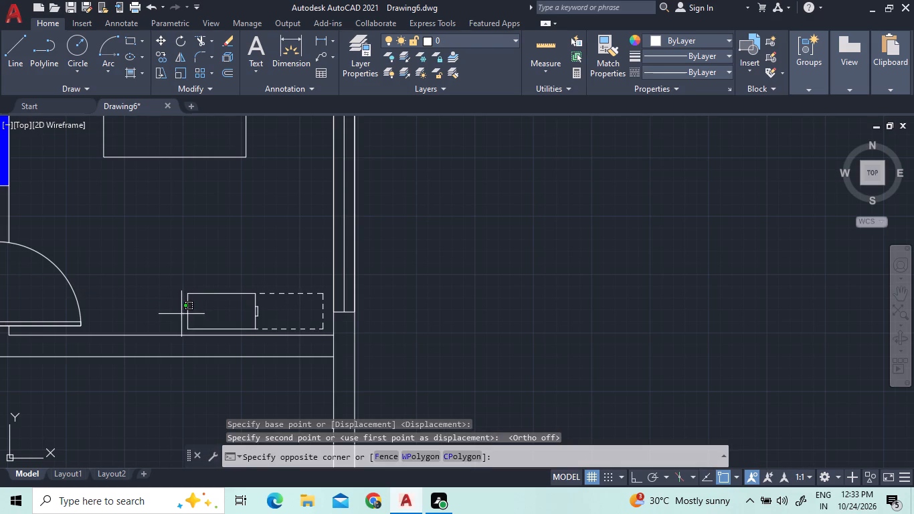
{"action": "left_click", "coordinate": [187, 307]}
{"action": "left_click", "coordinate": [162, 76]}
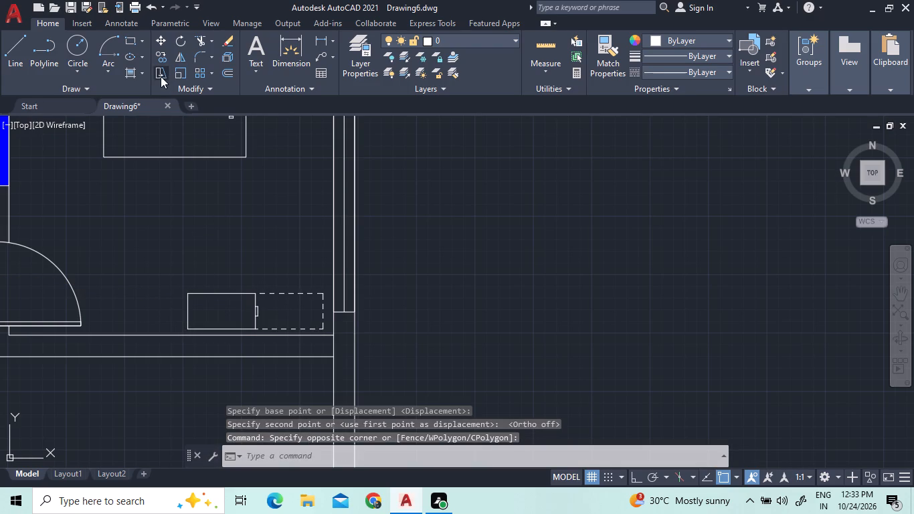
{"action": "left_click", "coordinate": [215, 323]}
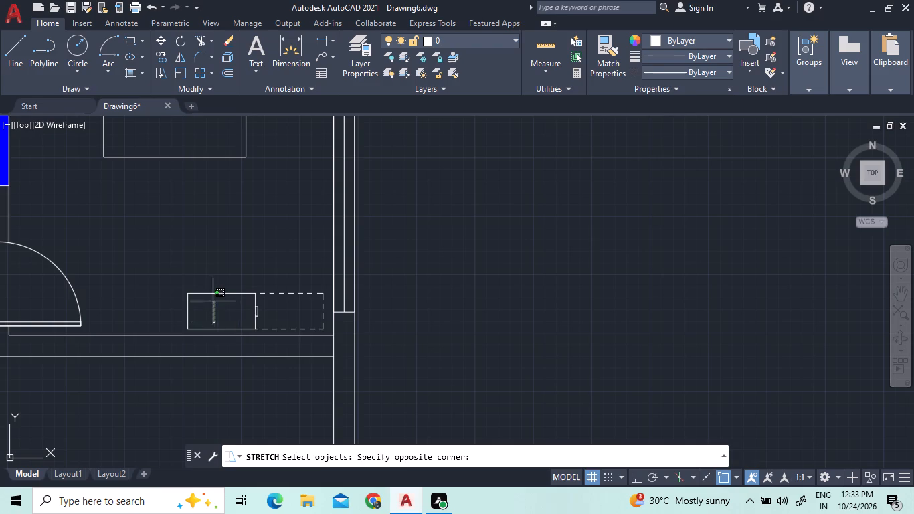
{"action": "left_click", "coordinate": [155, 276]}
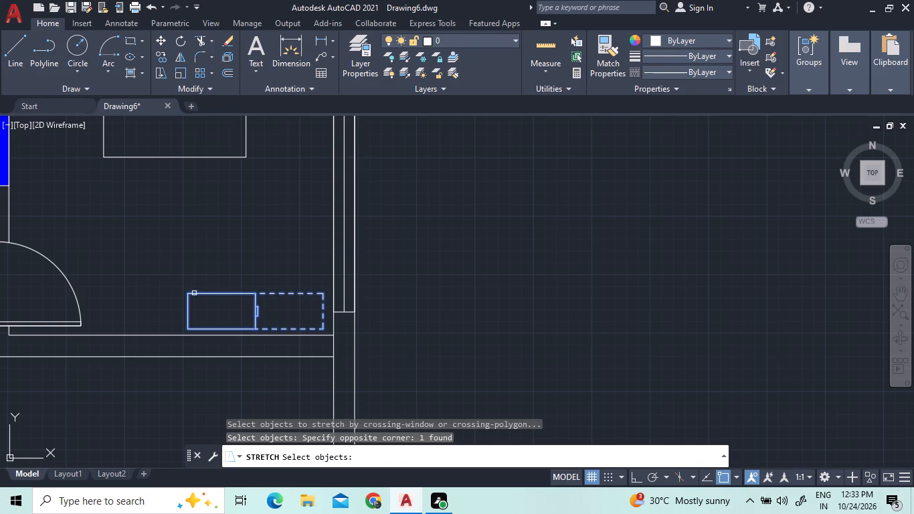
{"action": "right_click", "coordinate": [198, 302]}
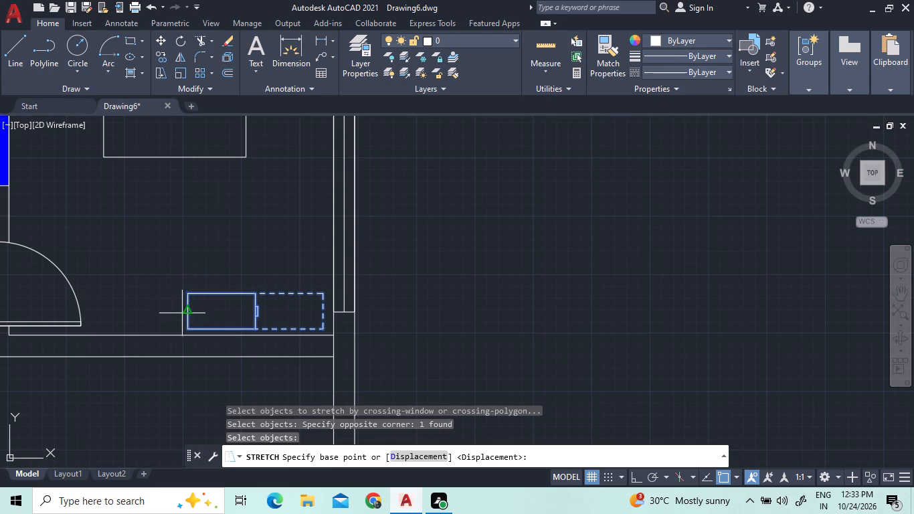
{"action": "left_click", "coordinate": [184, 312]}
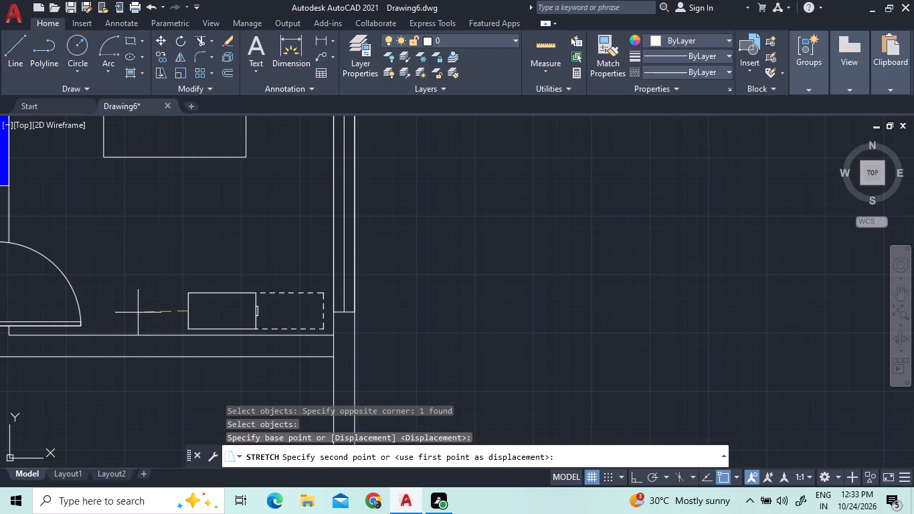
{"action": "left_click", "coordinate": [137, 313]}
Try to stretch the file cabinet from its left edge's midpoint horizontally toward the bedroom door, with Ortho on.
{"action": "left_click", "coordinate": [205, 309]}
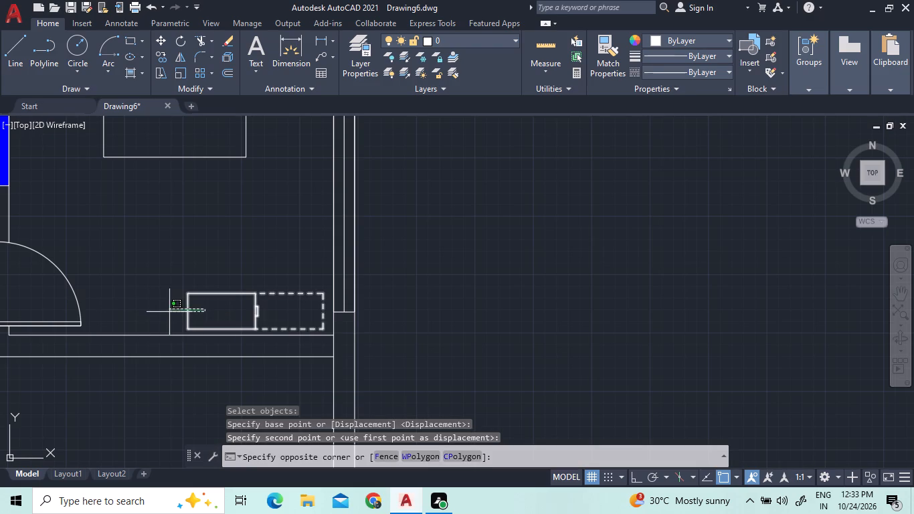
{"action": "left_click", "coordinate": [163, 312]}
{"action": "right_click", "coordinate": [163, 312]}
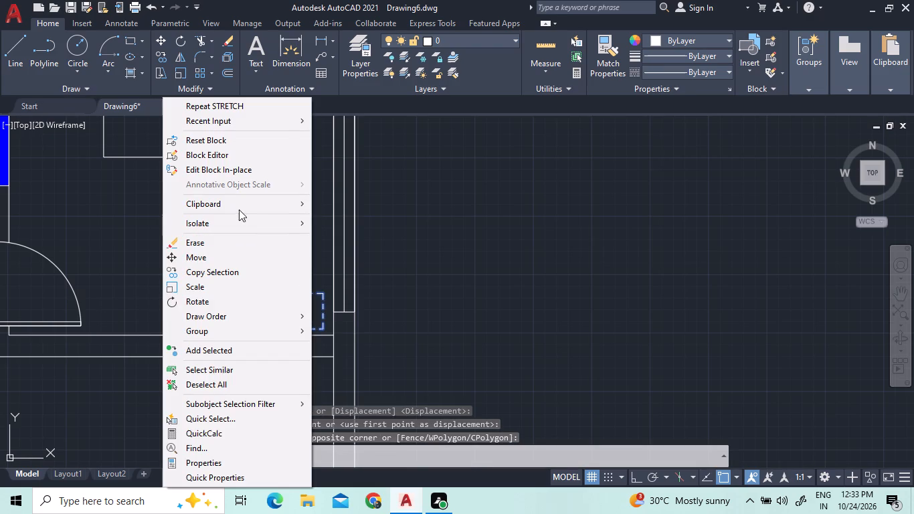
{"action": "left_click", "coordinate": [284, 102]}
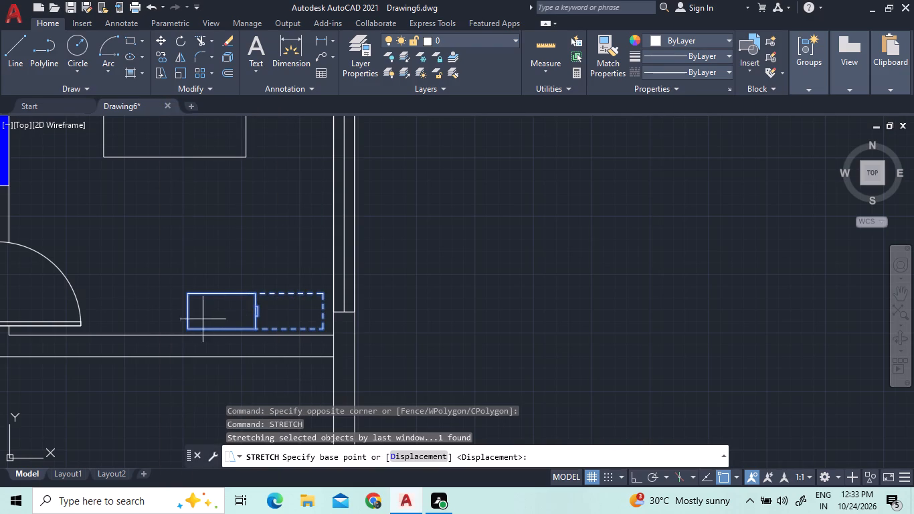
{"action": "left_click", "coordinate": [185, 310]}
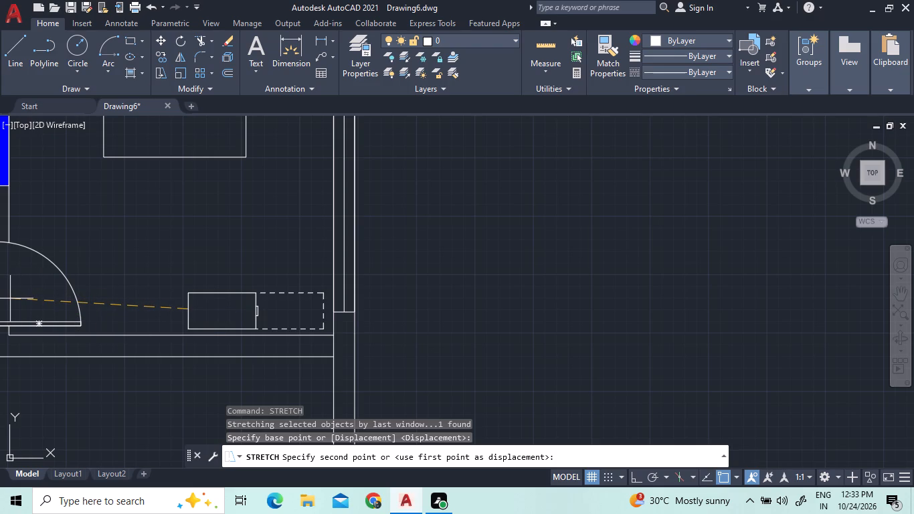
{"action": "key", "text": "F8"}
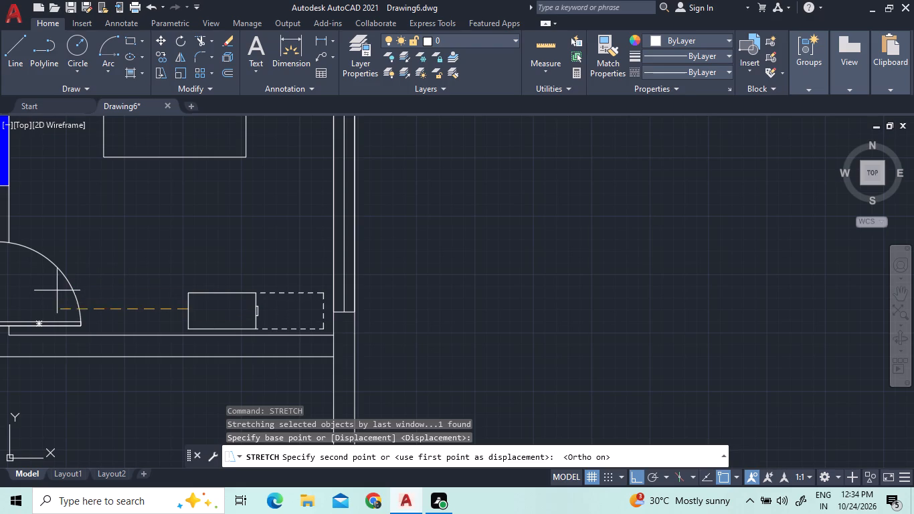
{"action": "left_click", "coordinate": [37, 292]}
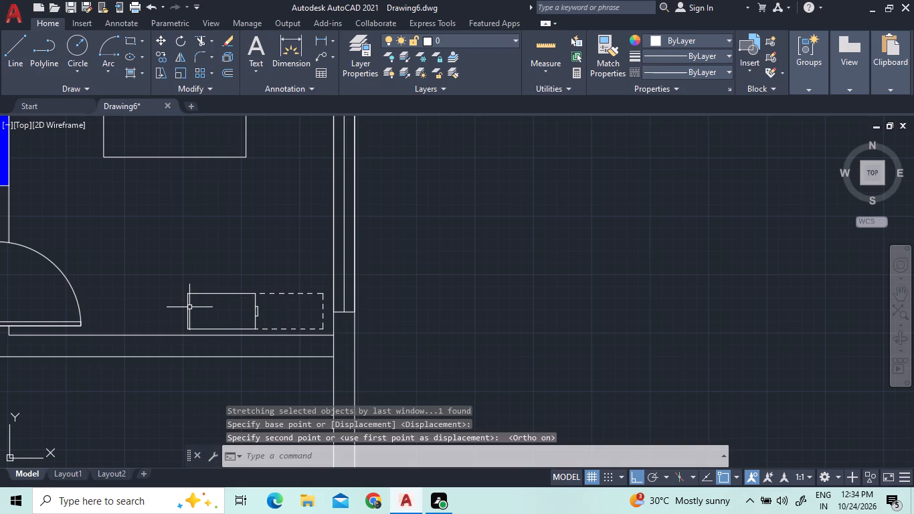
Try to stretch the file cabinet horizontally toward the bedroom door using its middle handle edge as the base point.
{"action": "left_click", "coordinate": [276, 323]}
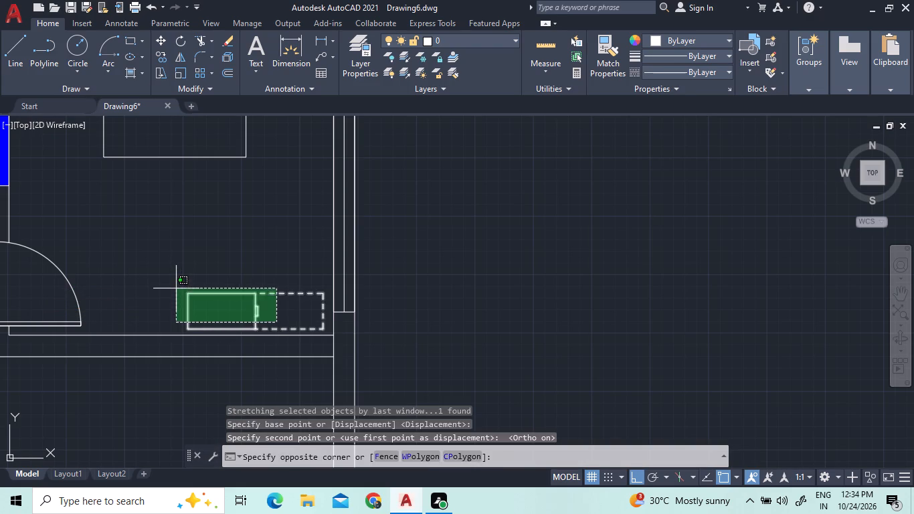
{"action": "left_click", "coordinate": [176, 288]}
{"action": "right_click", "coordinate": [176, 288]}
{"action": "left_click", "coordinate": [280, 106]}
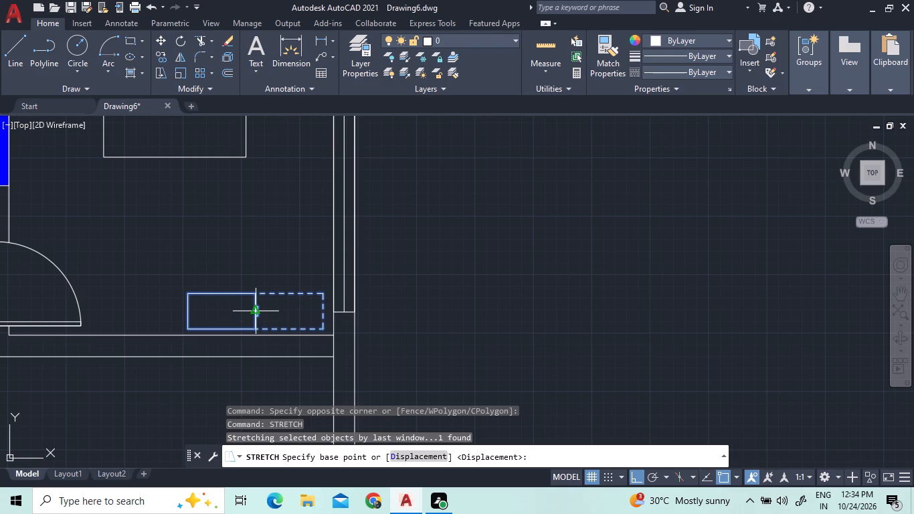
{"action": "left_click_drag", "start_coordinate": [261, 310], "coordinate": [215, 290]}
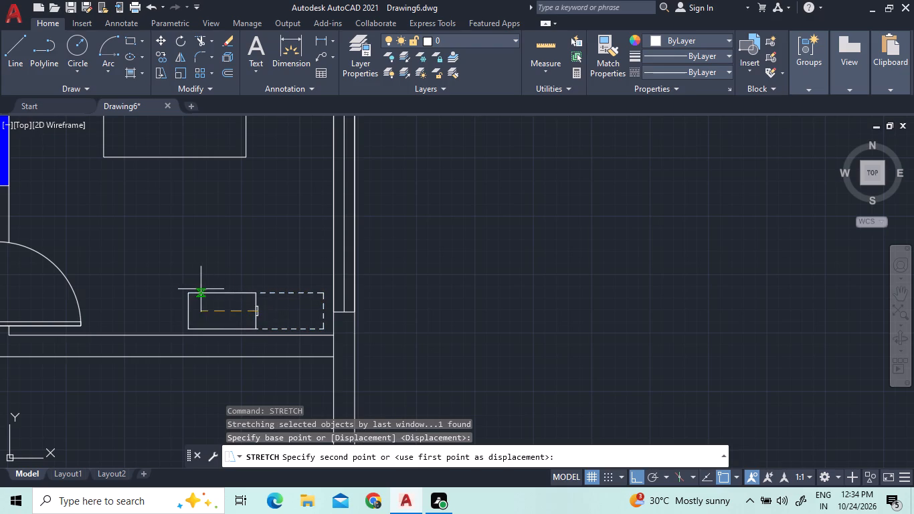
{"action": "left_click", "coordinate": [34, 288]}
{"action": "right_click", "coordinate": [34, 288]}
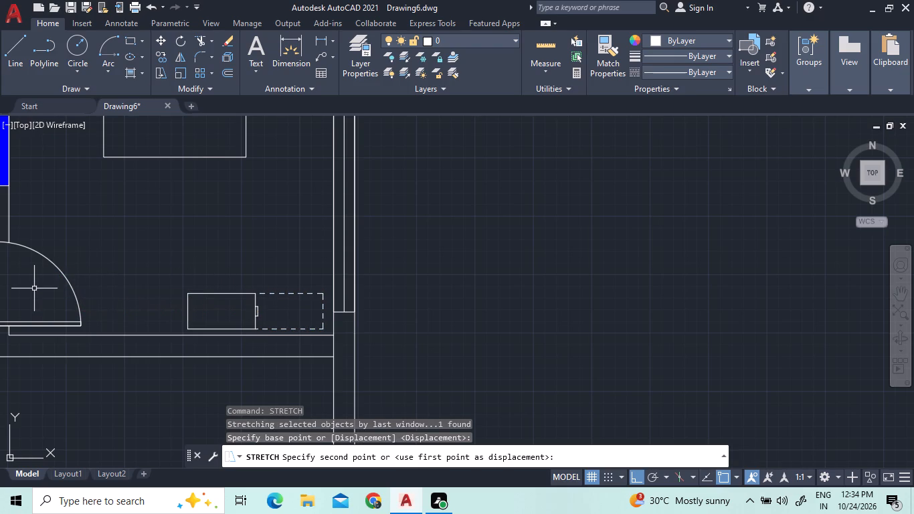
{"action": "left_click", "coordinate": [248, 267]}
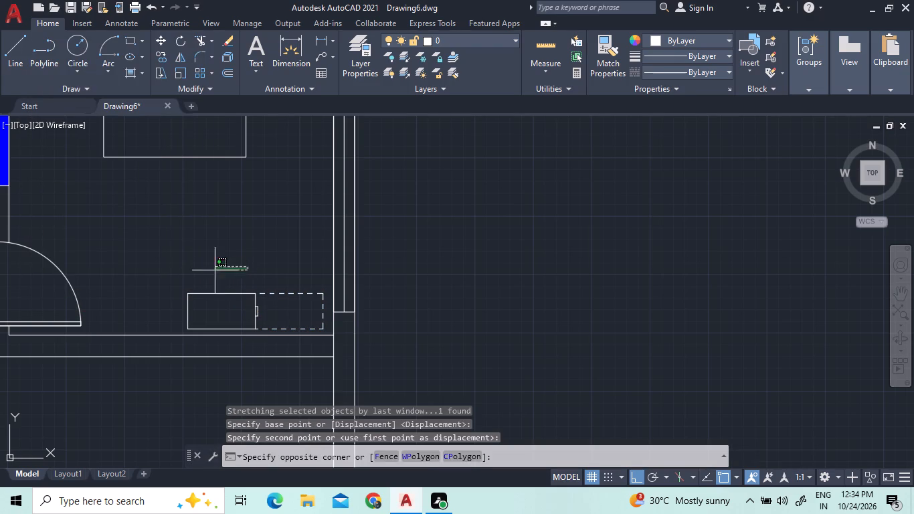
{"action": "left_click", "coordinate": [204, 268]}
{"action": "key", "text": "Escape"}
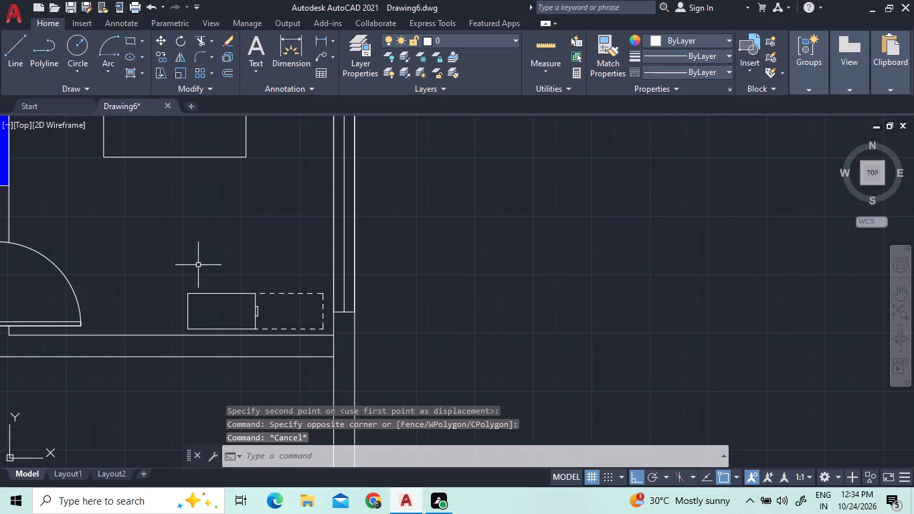
Explode the bed block below the bedroom's two top windows into separate lines.
{"action": "scroll", "coordinate": [201, 258], "scroll_direction": "down", "scroll_amount": 1}
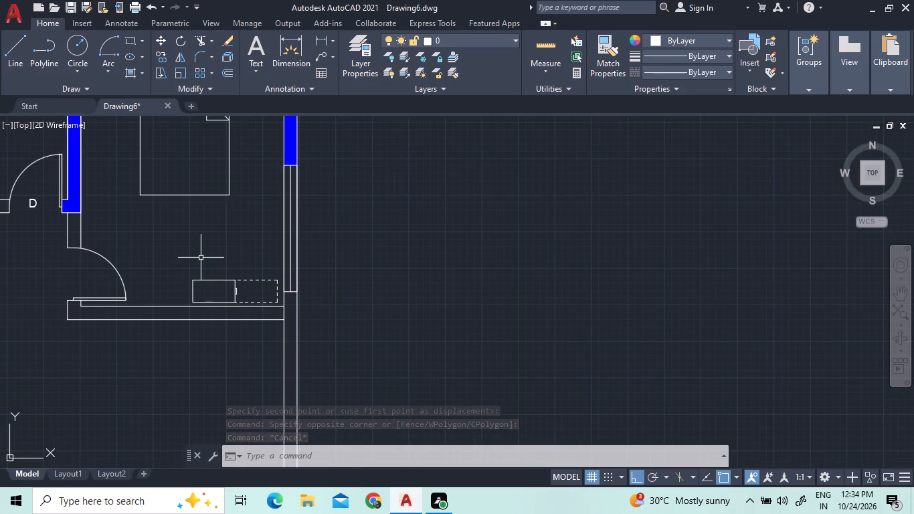
{"action": "scroll", "coordinate": [201, 258], "scroll_direction": "down", "scroll_amount": 1}
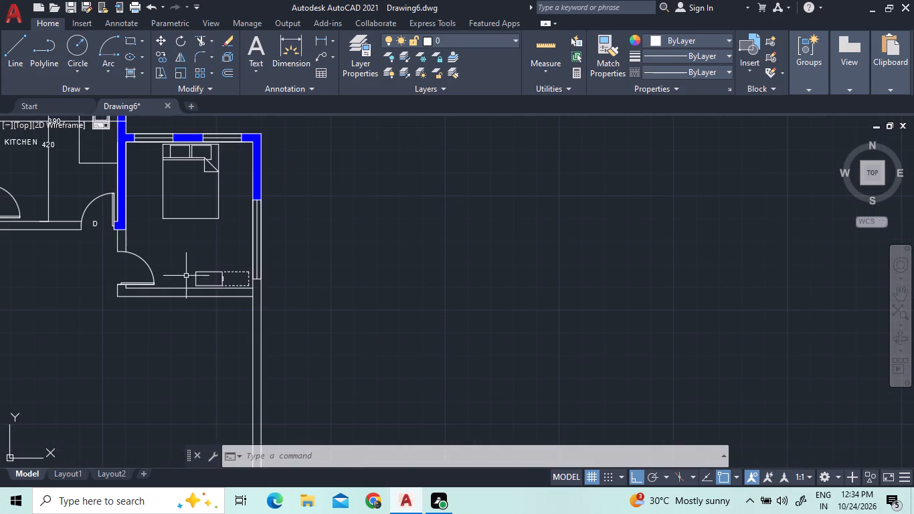
{"action": "scroll", "coordinate": [186, 280], "scroll_direction": "up", "scroll_amount": 2}
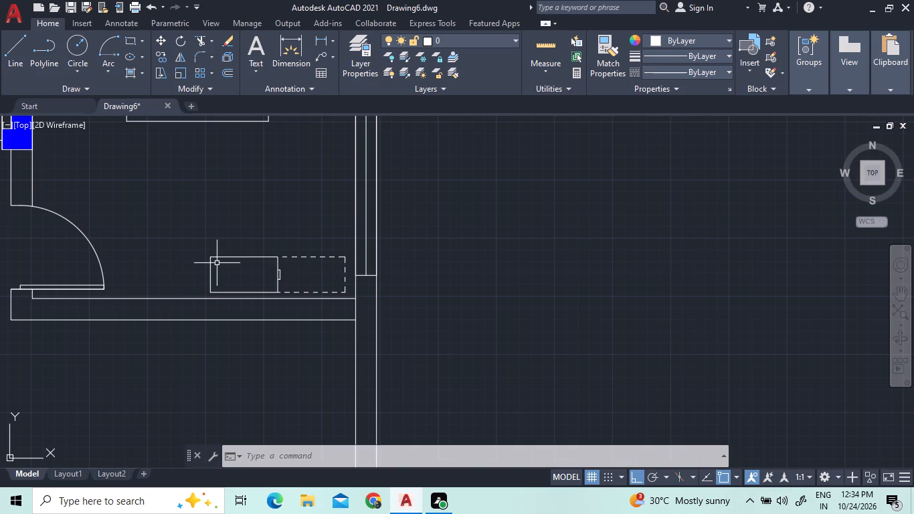
{"action": "scroll", "coordinate": [217, 263], "scroll_direction": "down", "scroll_amount": 3}
{"action": "scroll", "coordinate": [214, 173], "scroll_direction": "up", "scroll_amount": 1}
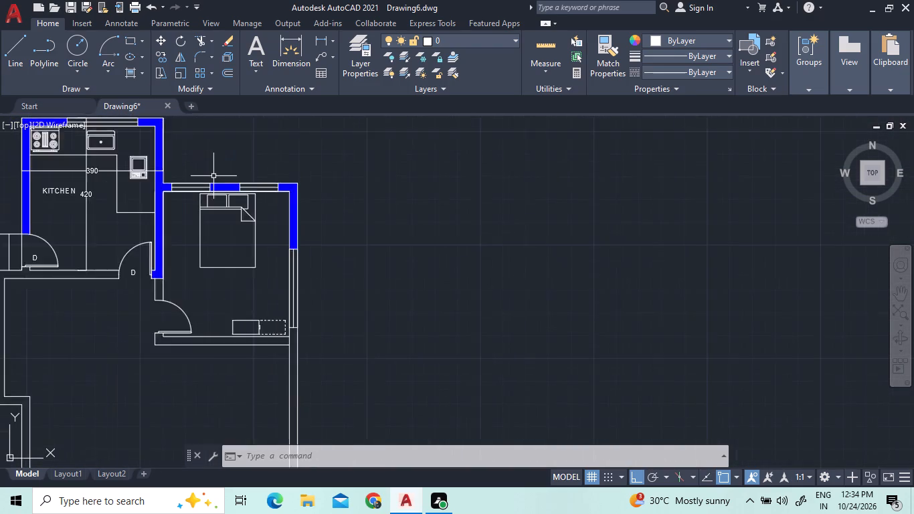
{"action": "scroll", "coordinate": [213, 177], "scroll_direction": "up", "scroll_amount": 1}
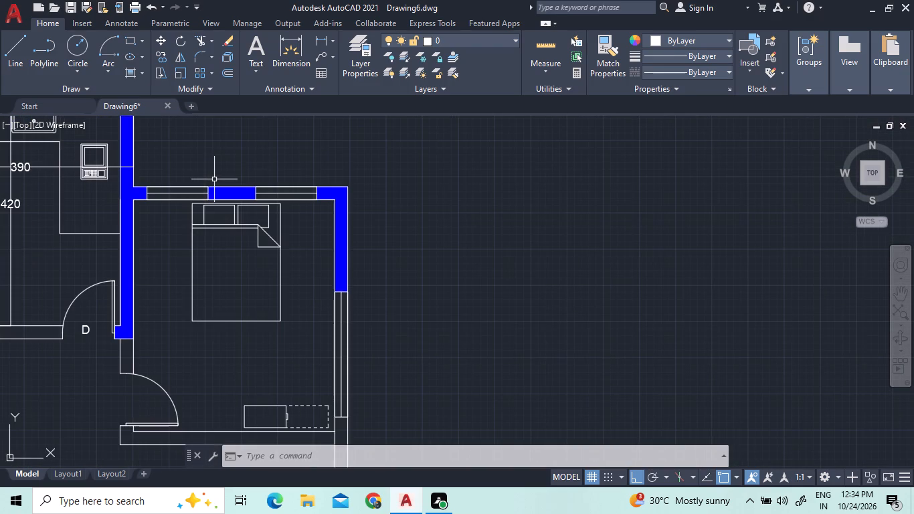
{"action": "scroll", "coordinate": [214, 179], "scroll_direction": "up", "scroll_amount": 1}
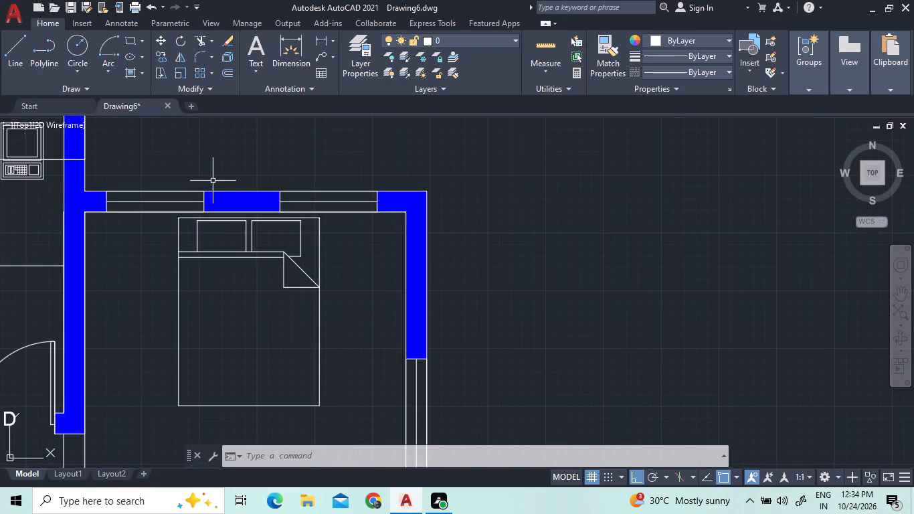
{"action": "left_click", "coordinate": [301, 268]}
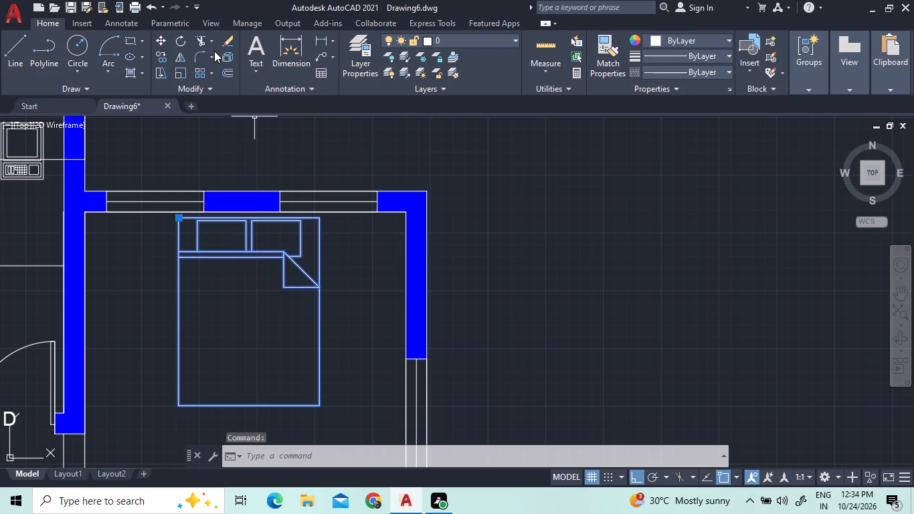
{"action": "left_click", "coordinate": [232, 57]}
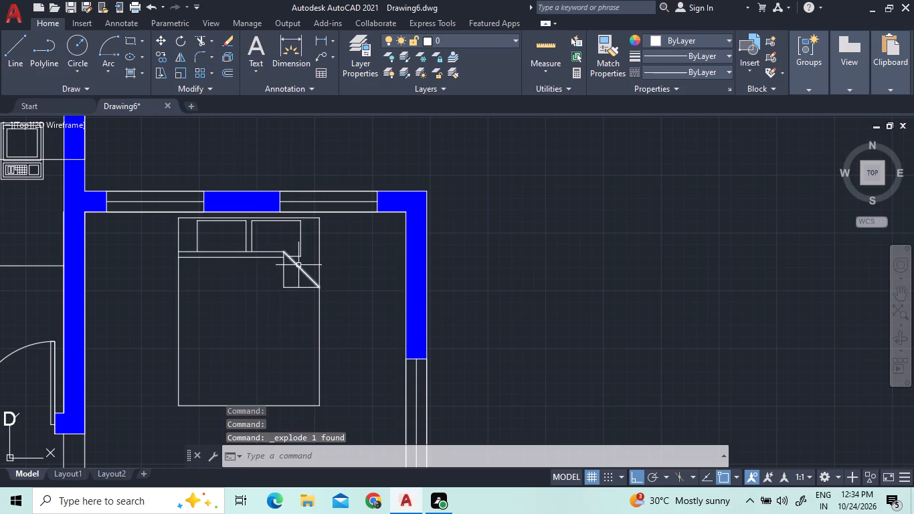
Mirror the bed's folded-corner triangle and attached sheet line about the triangle's horizontal lower edge, keeping the source lines.
{"action": "left_click", "coordinate": [306, 264]}
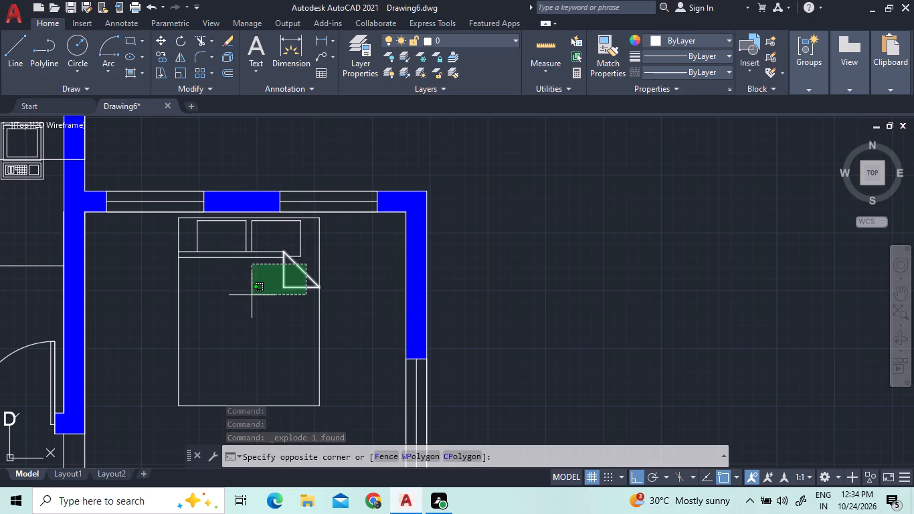
{"action": "left_click", "coordinate": [252, 295]}
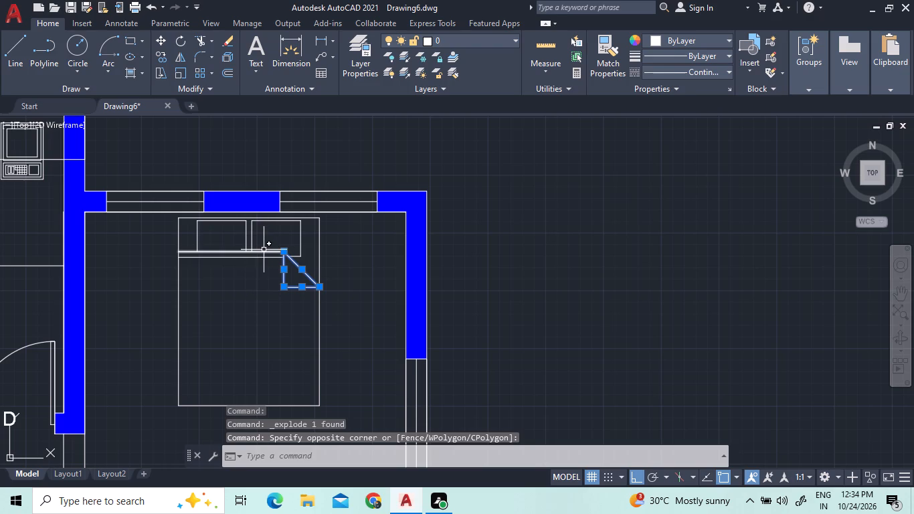
{"action": "left_click", "coordinate": [264, 250]}
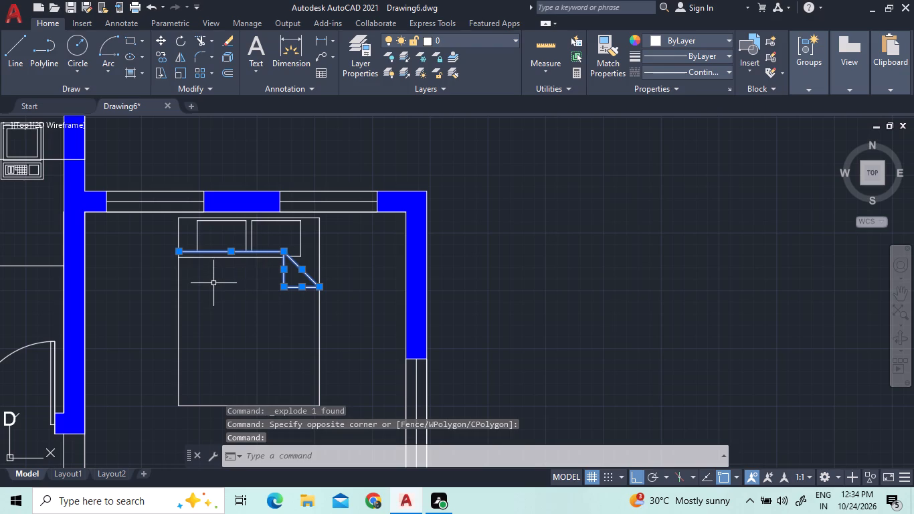
{"action": "left_click", "coordinate": [184, 54]}
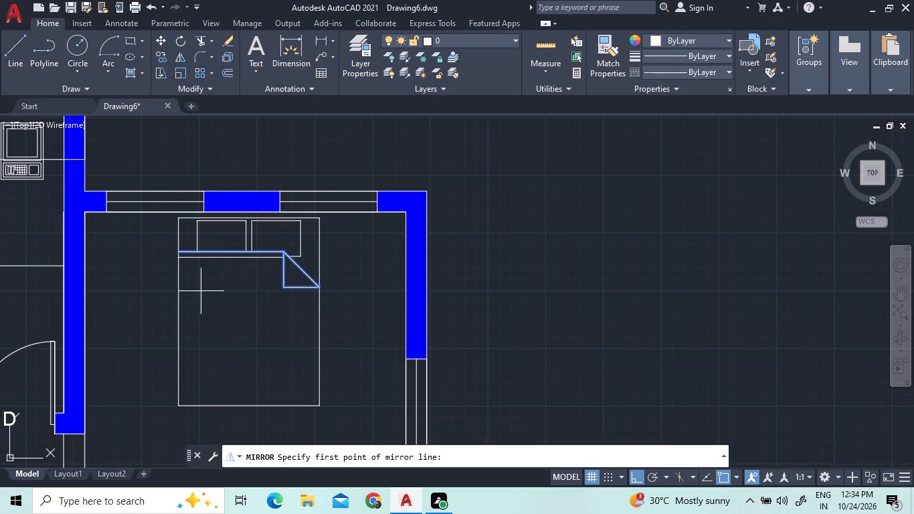
{"action": "left_click", "coordinate": [318, 285]}
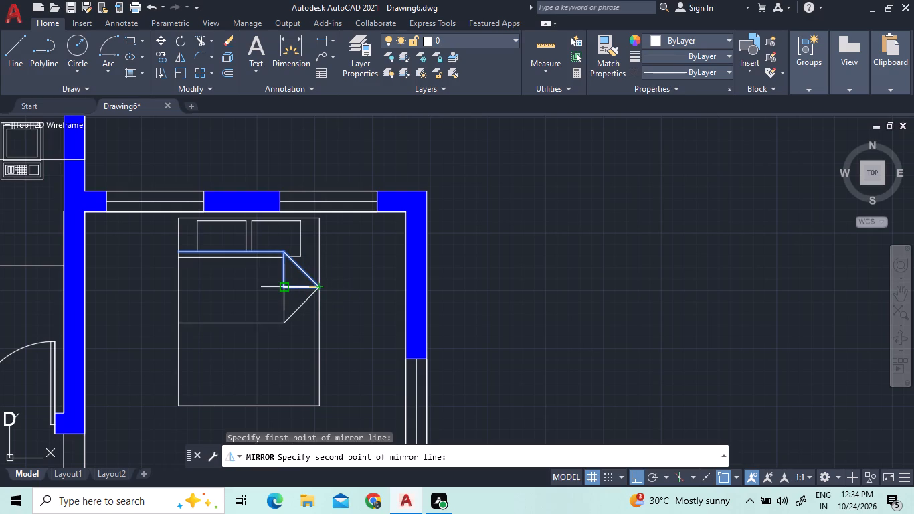
{"action": "left_click", "coordinate": [278, 286]}
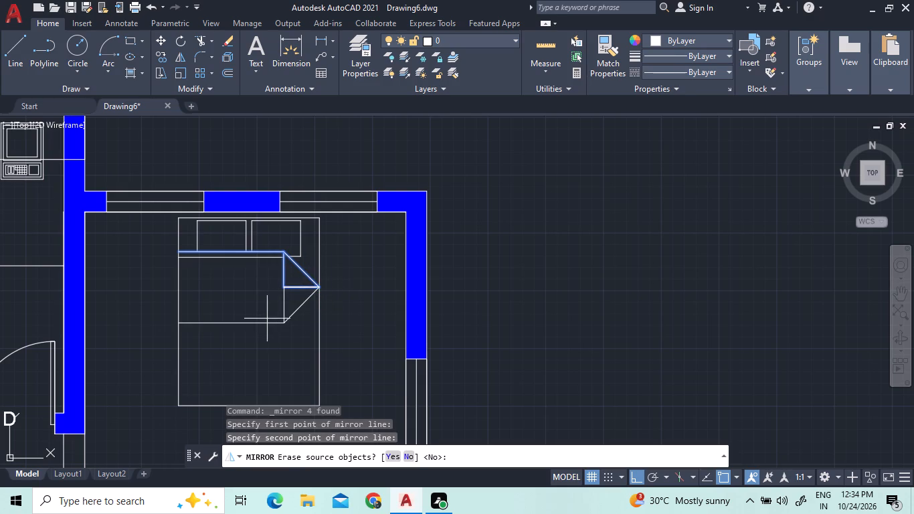
{"action": "left_click", "coordinate": [407, 458]}
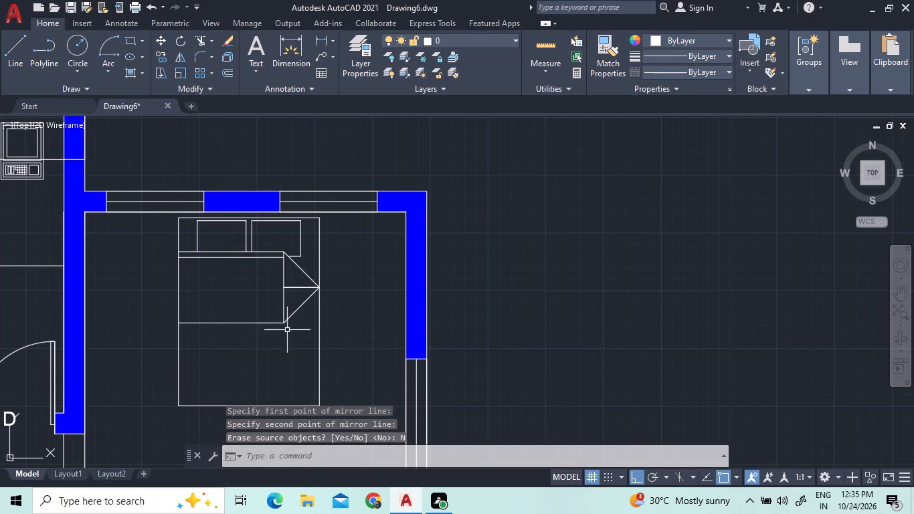
Move the mirrored folded corner and its sheet line straight down about 84 cm, close to the foot of the bed.
{"action": "left_click", "coordinate": [293, 317]}
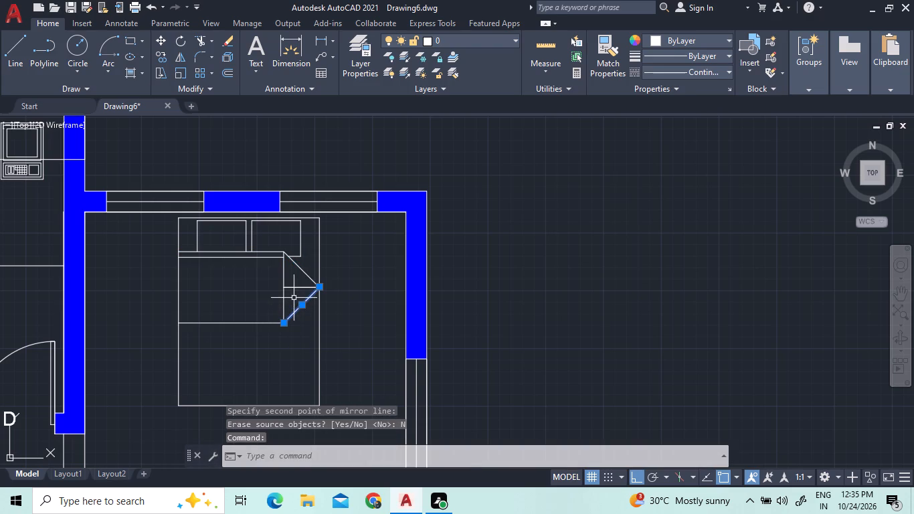
{"action": "left_click", "coordinate": [294, 298]}
{"action": "left_click", "coordinate": [276, 296]}
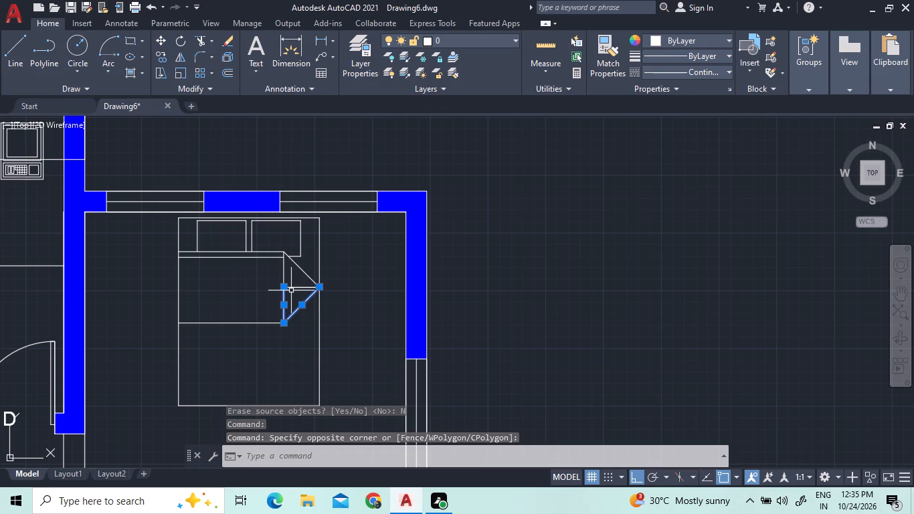
{"action": "left_click", "coordinate": [301, 287]}
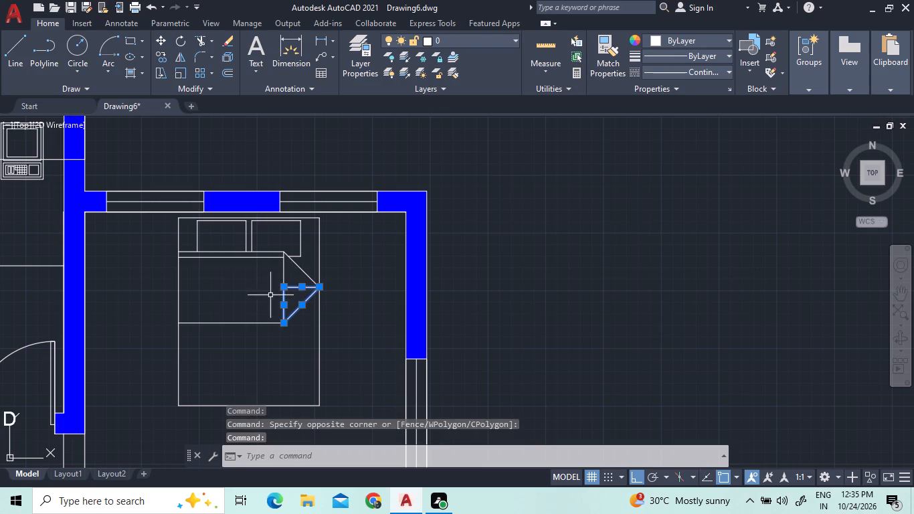
{"action": "left_click", "coordinate": [234, 324]}
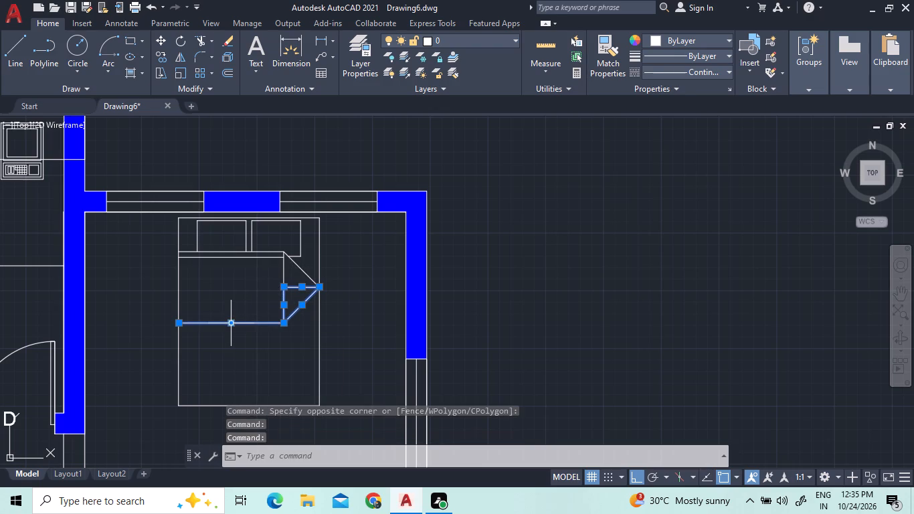
{"action": "right_click", "coordinate": [238, 305]}
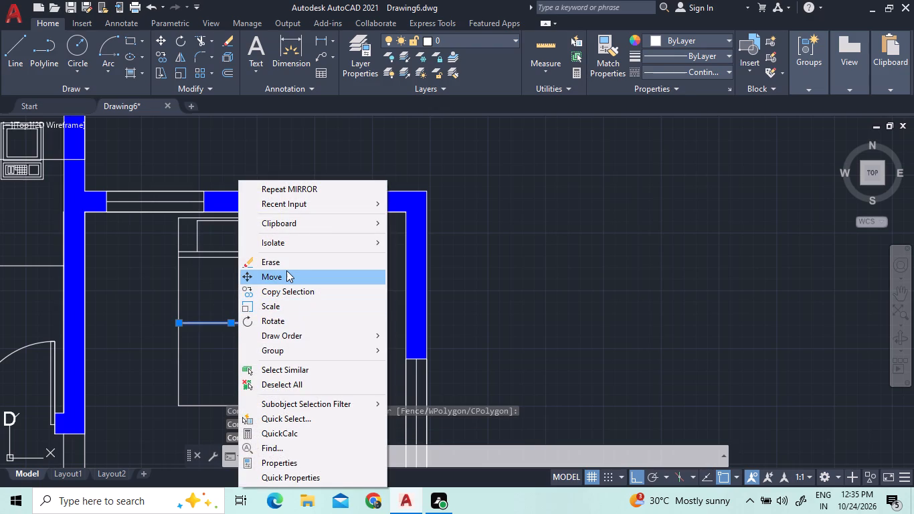
{"action": "left_click", "coordinate": [286, 270]}
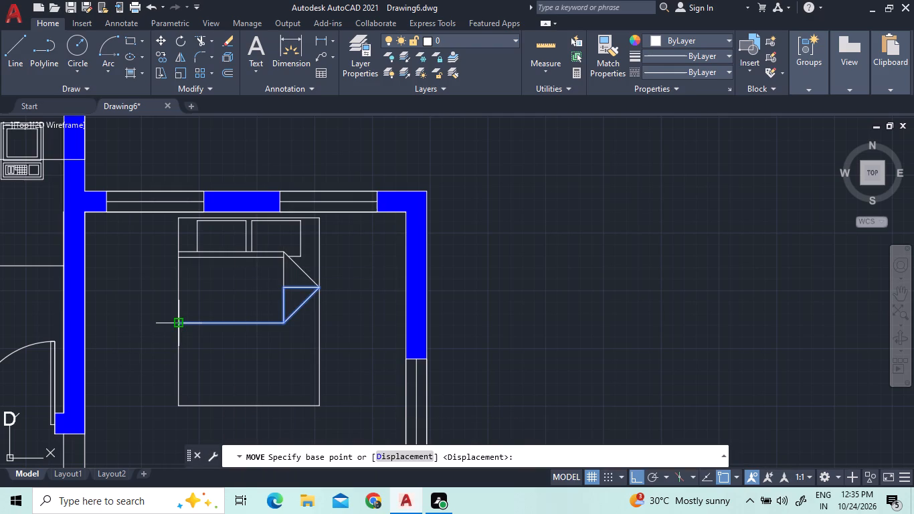
{"action": "left_click", "coordinate": [177, 321]}
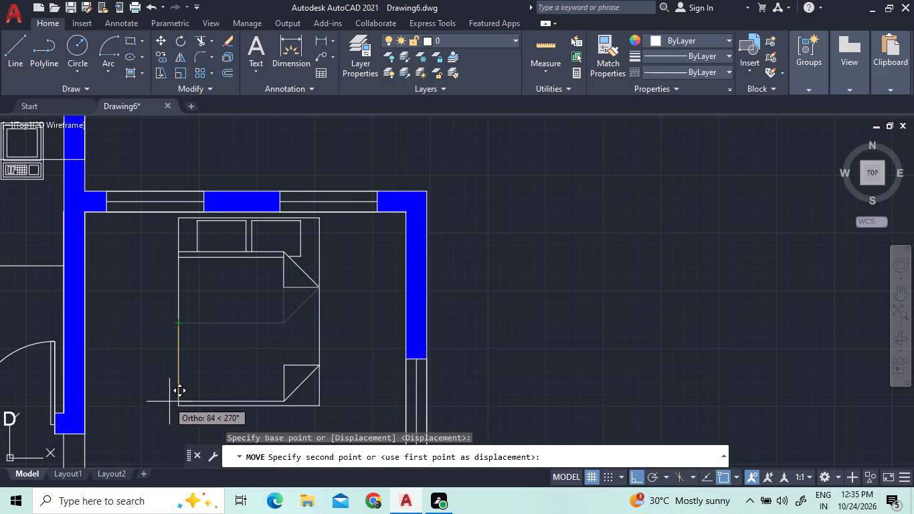
{"action": "scroll", "coordinate": [181, 406], "scroll_direction": "up", "scroll_amount": 3}
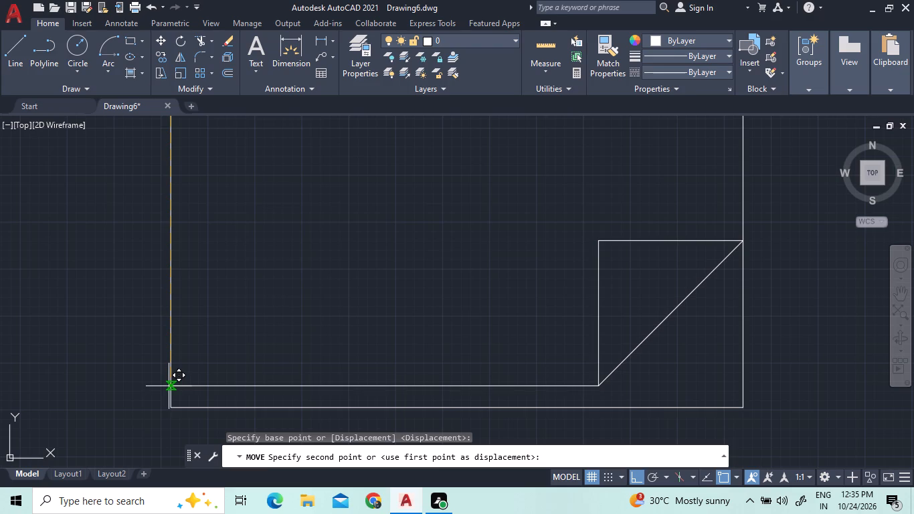
{"action": "left_click", "coordinate": [169, 386]}
Delete the original folded-corner triangle and the attached sheet line just below the bed's pillows.
{"action": "scroll", "coordinate": [169, 357], "scroll_direction": "down", "scroll_amount": 2}
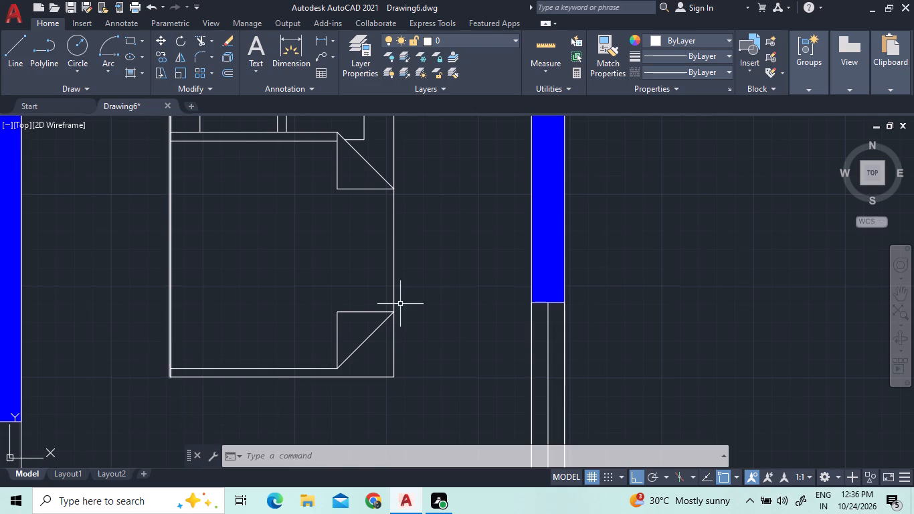
{"action": "scroll", "coordinate": [452, 301], "scroll_direction": "down", "scroll_amount": 4}
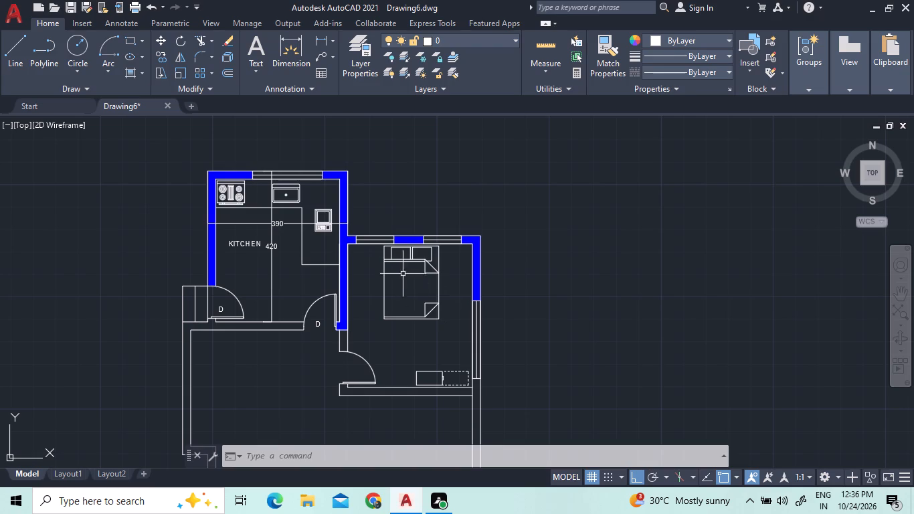
{"action": "scroll", "coordinate": [421, 237], "scroll_direction": "up", "scroll_amount": 1}
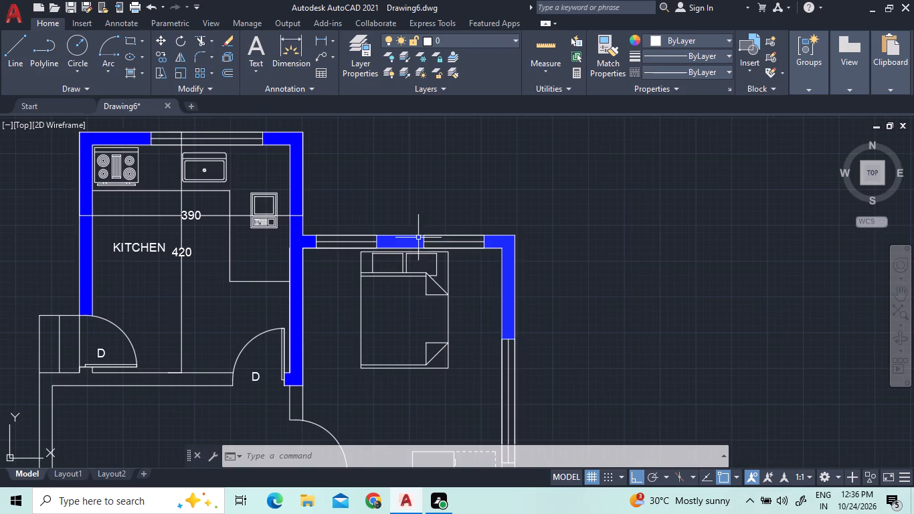
{"action": "left_click", "coordinate": [436, 280]}
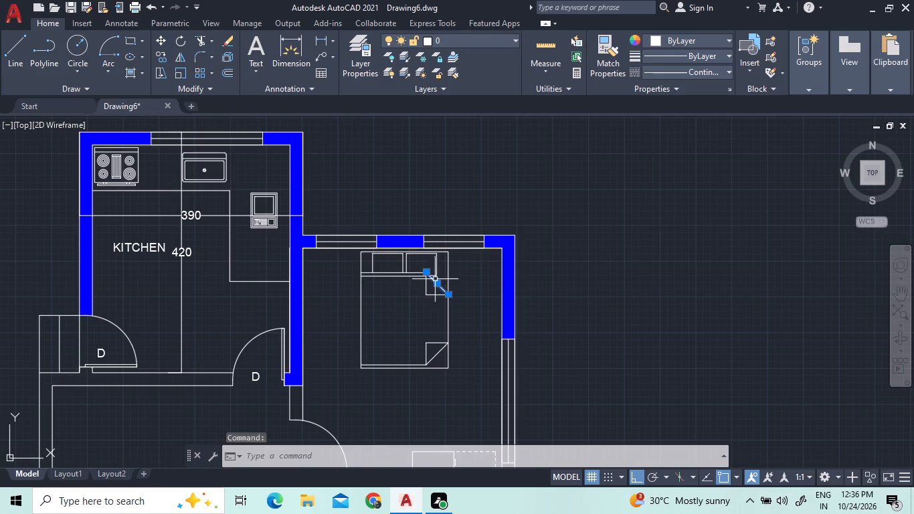
{"action": "left_click", "coordinate": [432, 290]}
{"action": "left_click", "coordinate": [412, 290]}
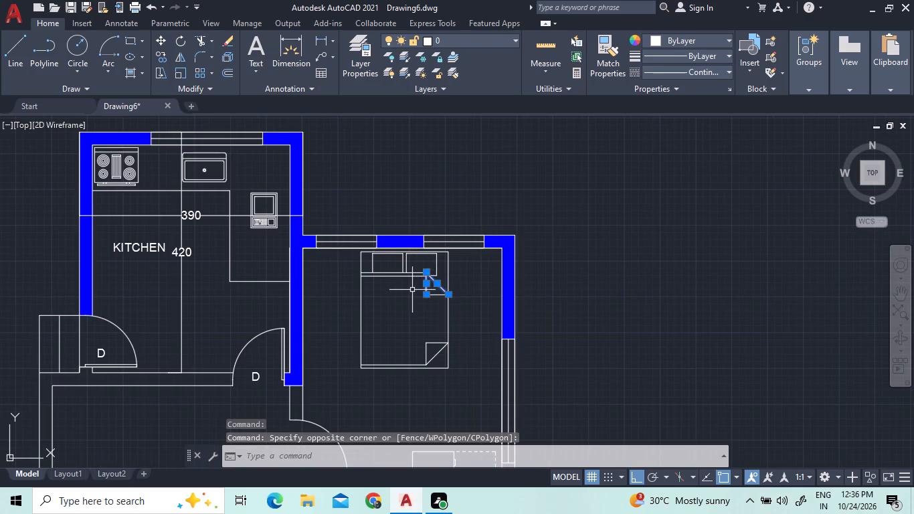
{"action": "left_click", "coordinate": [433, 295]}
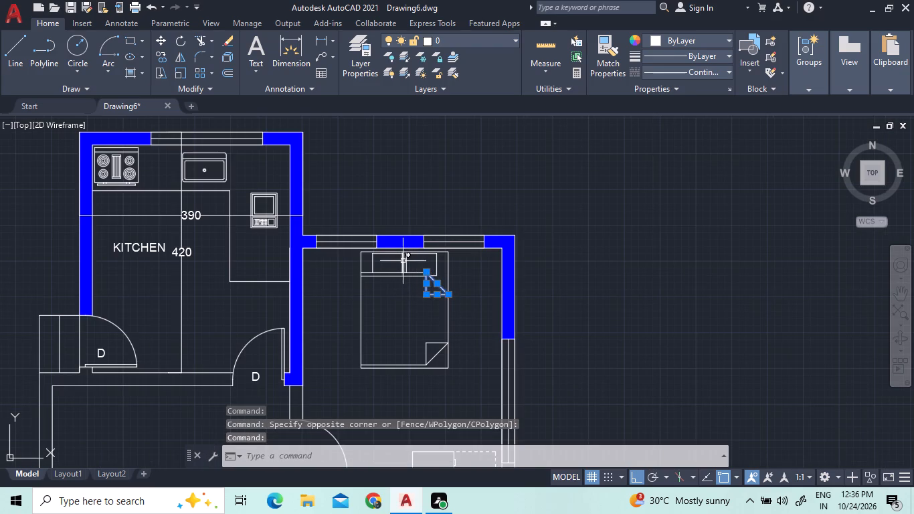
{"action": "scroll", "coordinate": [403, 264], "scroll_direction": "up", "scroll_amount": 2}
{"action": "left_click", "coordinate": [448, 286]}
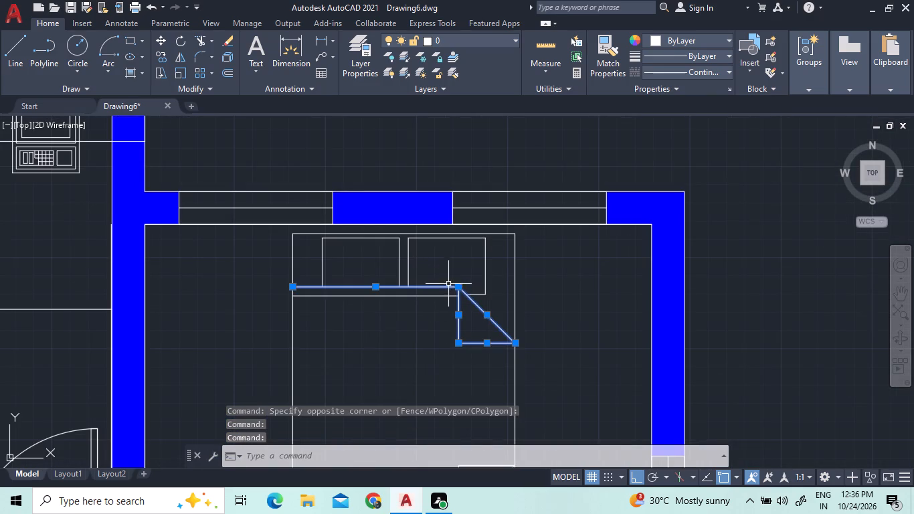
{"action": "key", "text": "Delete"}
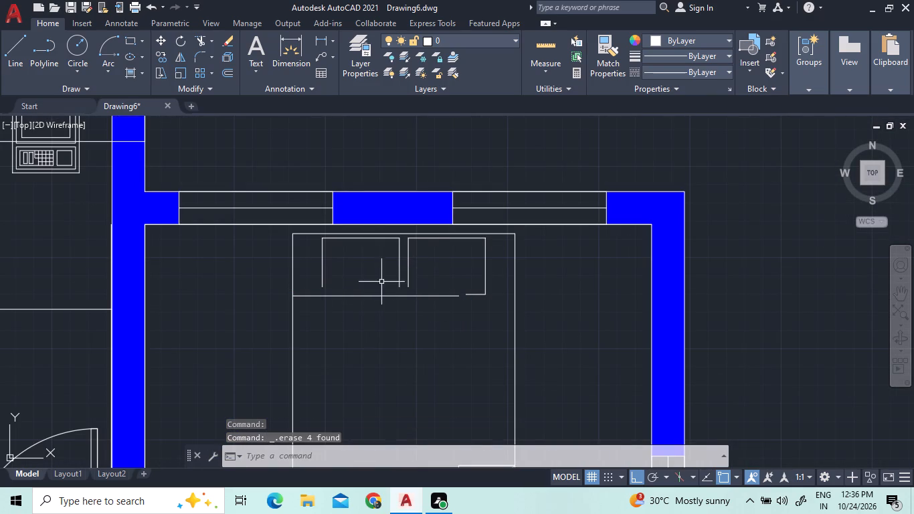
Draw straight lines closing the open bottom edges of both pillows on the bed.
{"action": "left_click", "coordinate": [20, 54]}
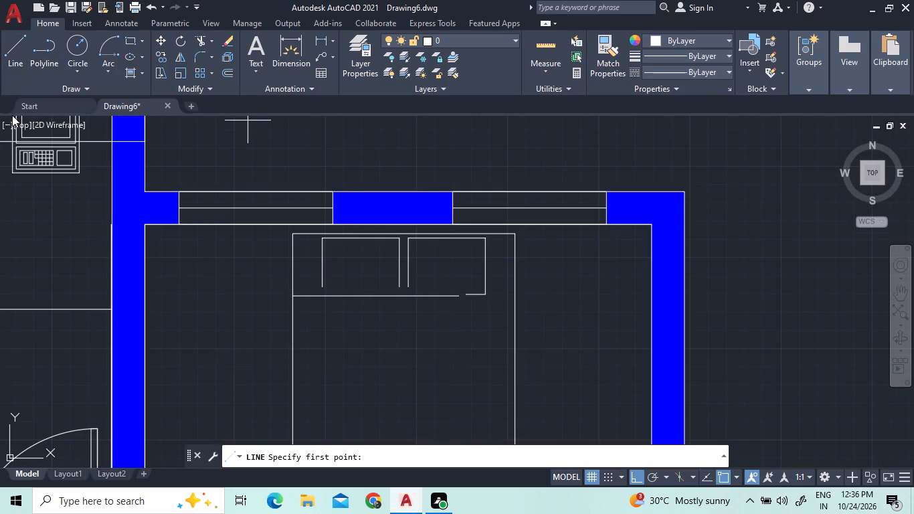
{"action": "left_click", "coordinate": [397, 285]}
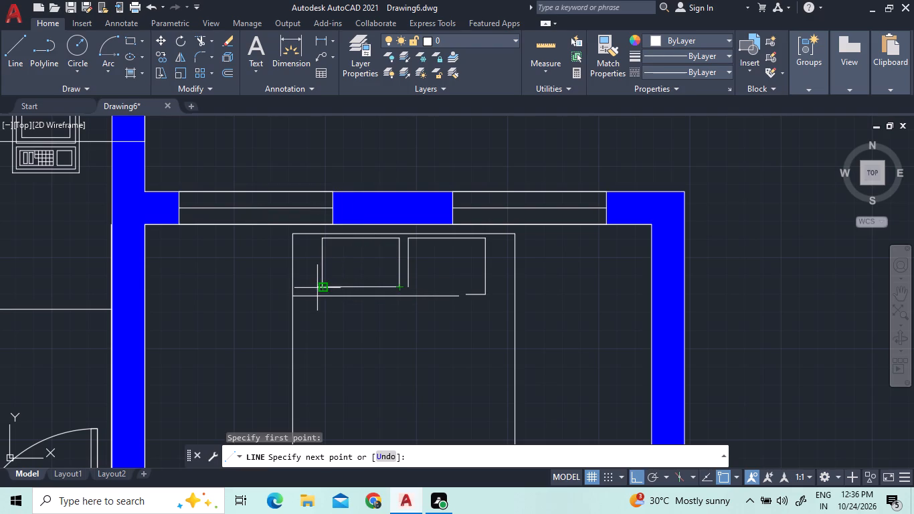
{"action": "left_click", "coordinate": [321, 286]}
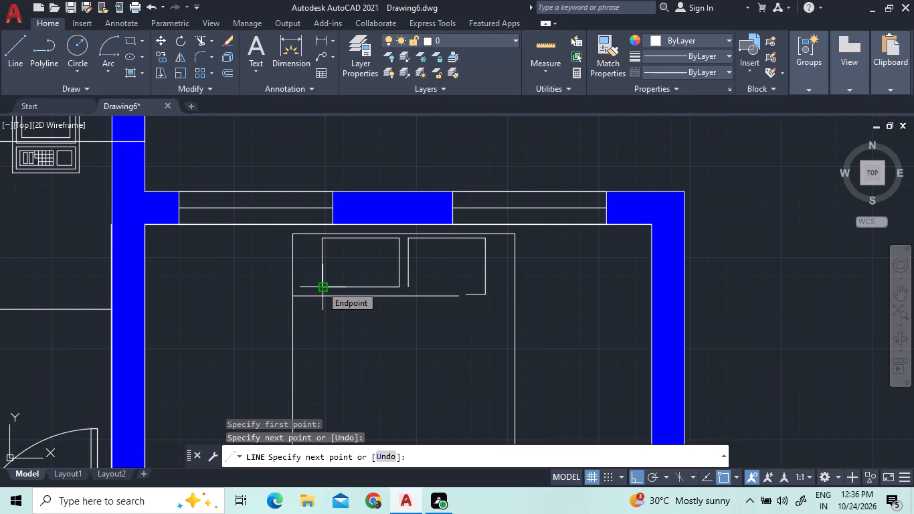
{"action": "left_click", "coordinate": [18, 56]}
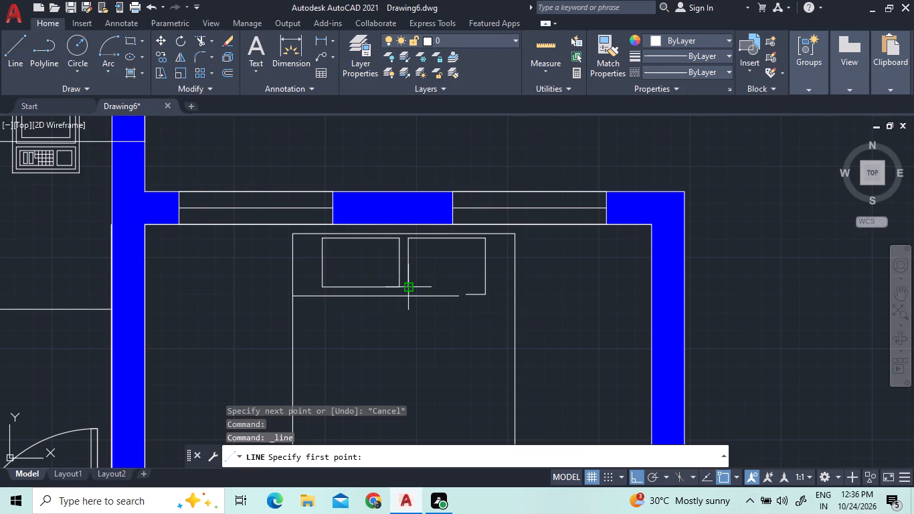
{"action": "left_click", "coordinate": [407, 288]}
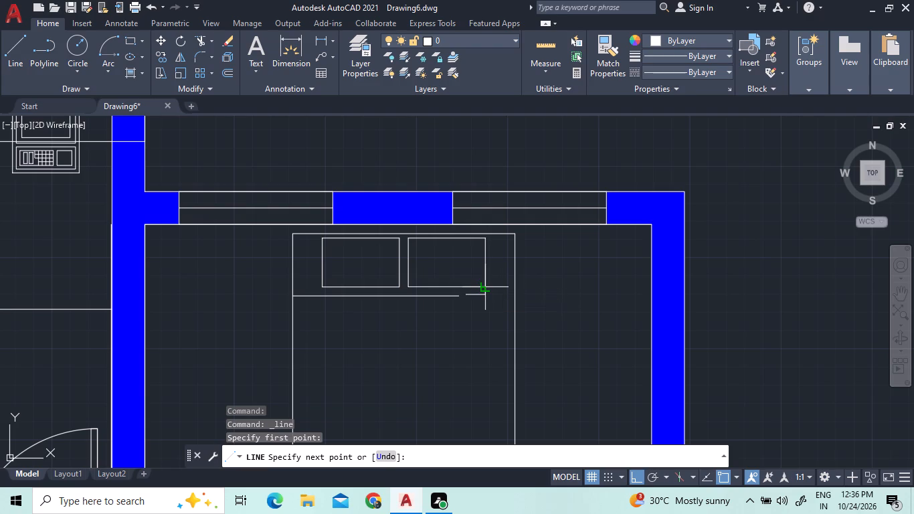
{"action": "left_click", "coordinate": [486, 287]}
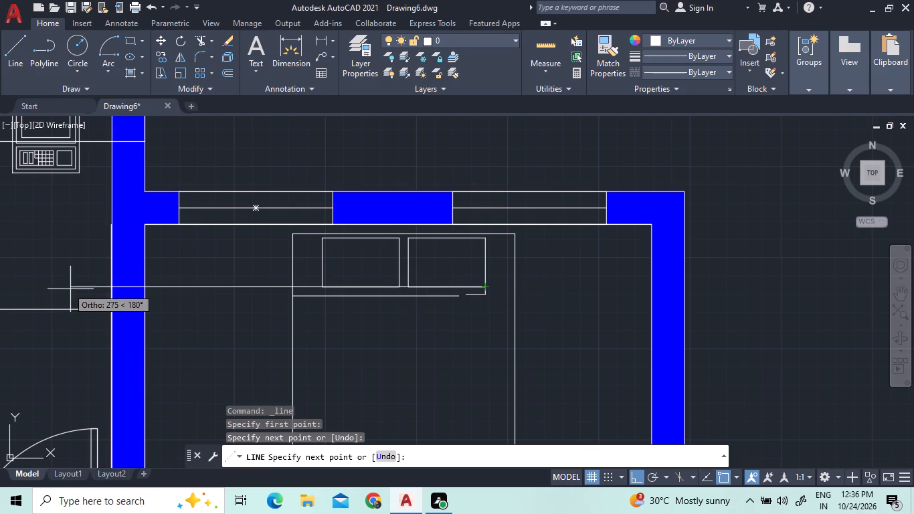
{"action": "key", "text": "Escape"}
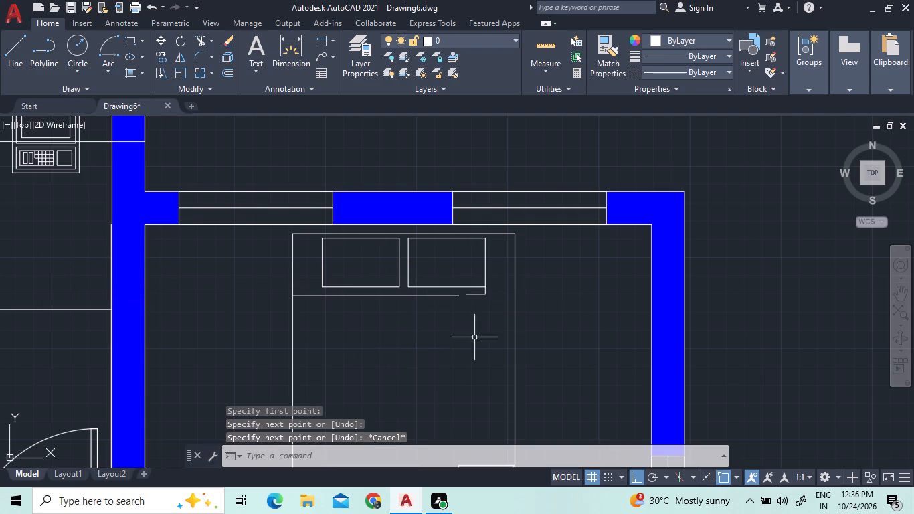
Delete the leftover sheet line and stub below the pillows together with the right pillow's overlong outer edge.
{"action": "left_click", "coordinate": [487, 298]}
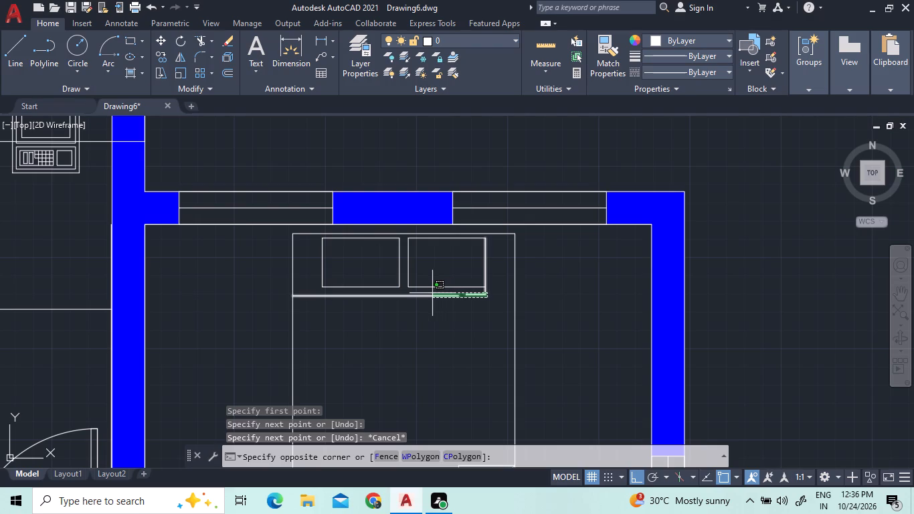
{"action": "left_click", "coordinate": [432, 293]}
{"action": "key", "text": "Delete"}
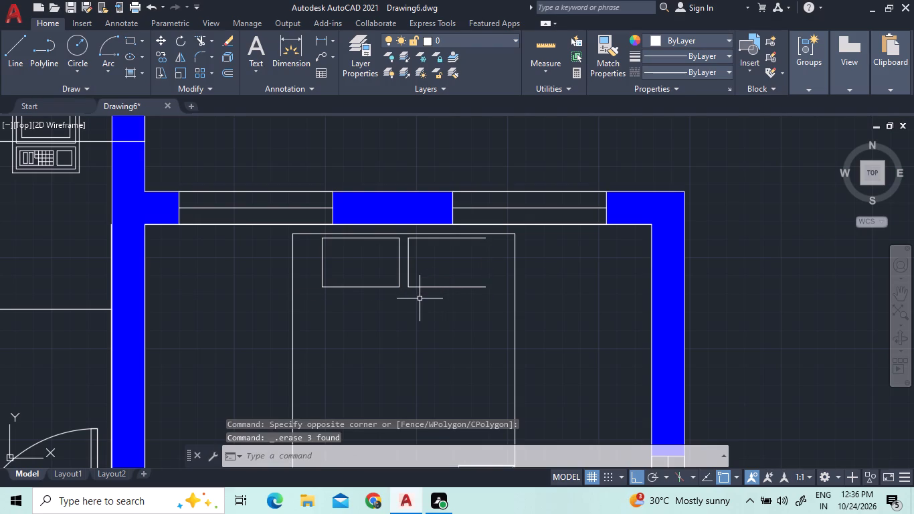
Draw a straight vertical line closing the open outer edge of the bed's right pillow.
{"action": "left_click", "coordinate": [16, 39]}
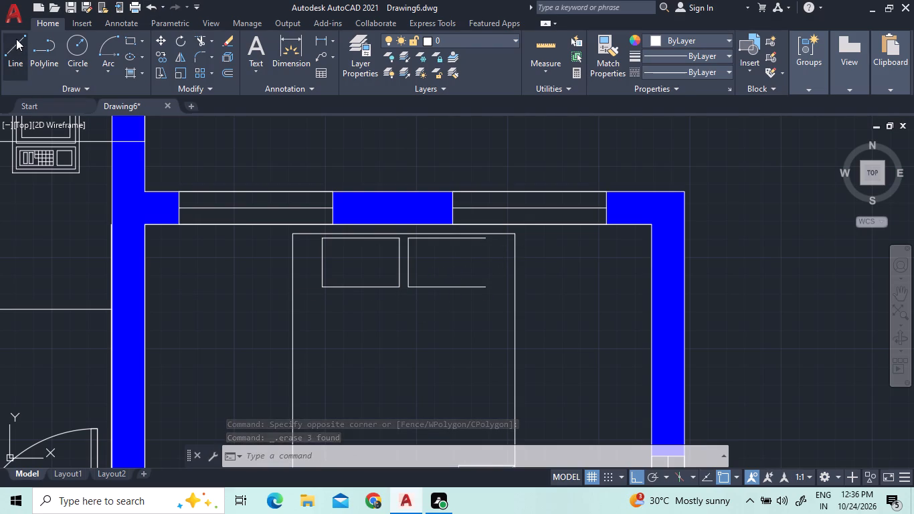
{"action": "left_click", "coordinate": [486, 241]}
{"action": "left_click", "coordinate": [489, 287]}
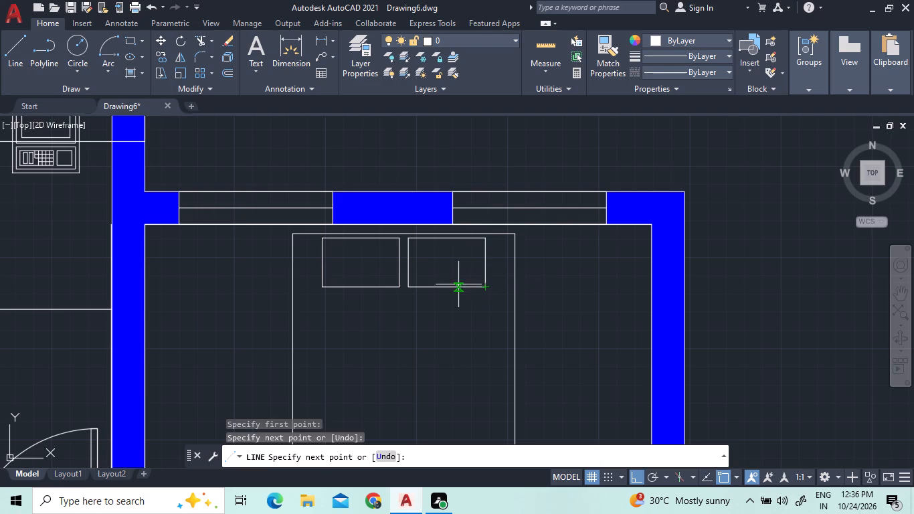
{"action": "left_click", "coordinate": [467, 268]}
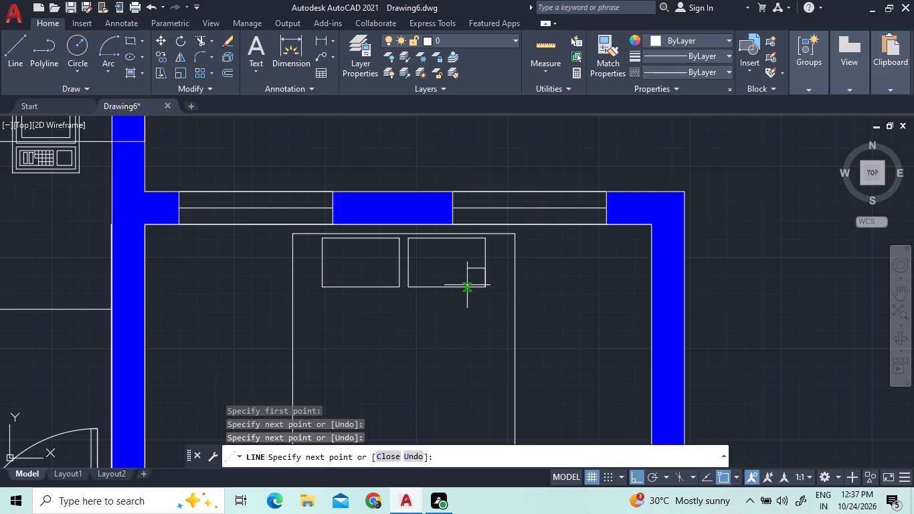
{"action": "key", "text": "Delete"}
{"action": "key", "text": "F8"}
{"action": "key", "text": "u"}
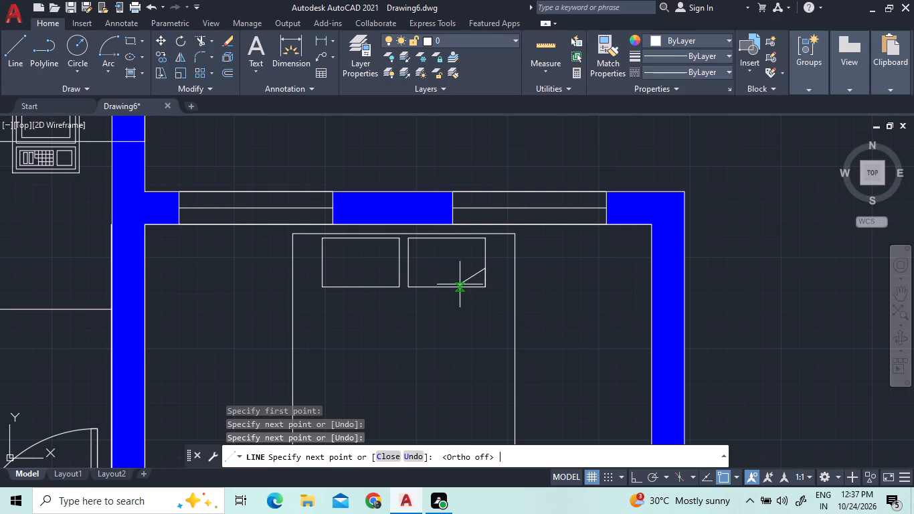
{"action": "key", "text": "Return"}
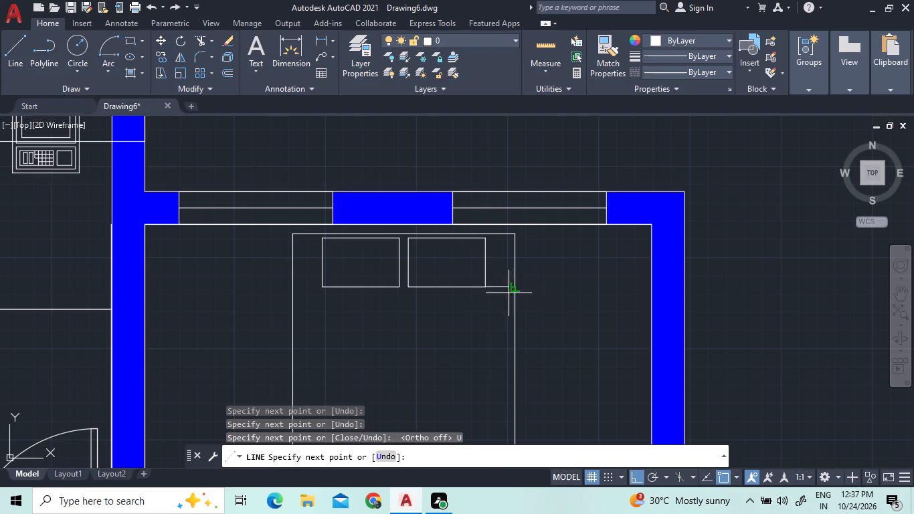
Draw a short diagonal crease line from the right pillow's lower outer corner inward, with ortho off for that segment.
{"action": "key", "text": "F8"}
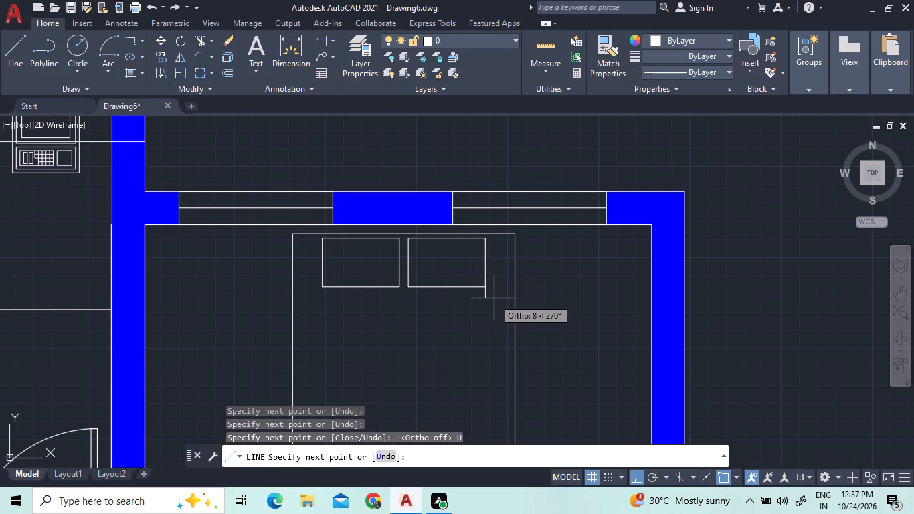
{"action": "left_click", "coordinate": [457, 268]}
{"action": "key", "text": "F8"}
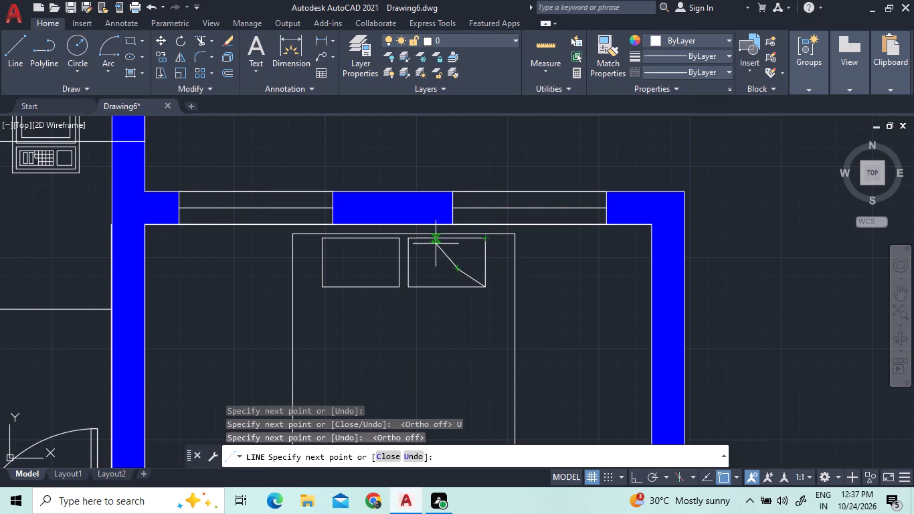
{"action": "key", "text": "Escape"}
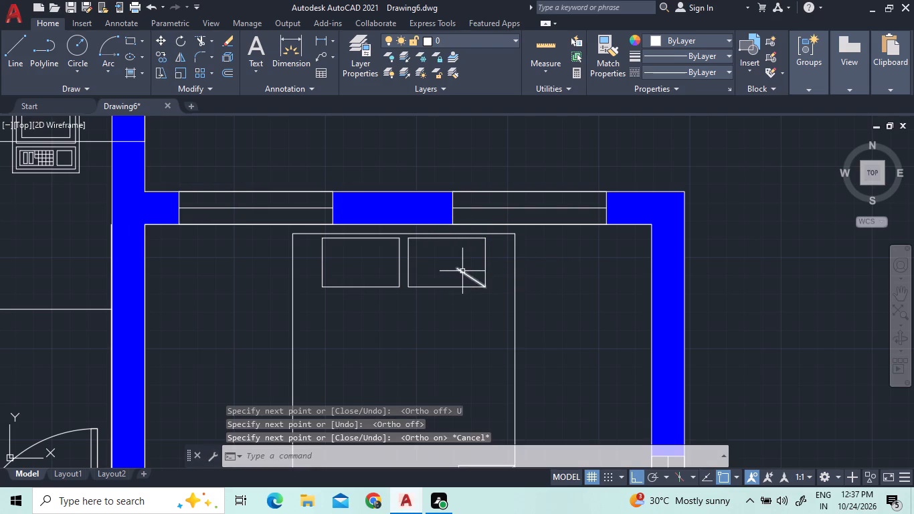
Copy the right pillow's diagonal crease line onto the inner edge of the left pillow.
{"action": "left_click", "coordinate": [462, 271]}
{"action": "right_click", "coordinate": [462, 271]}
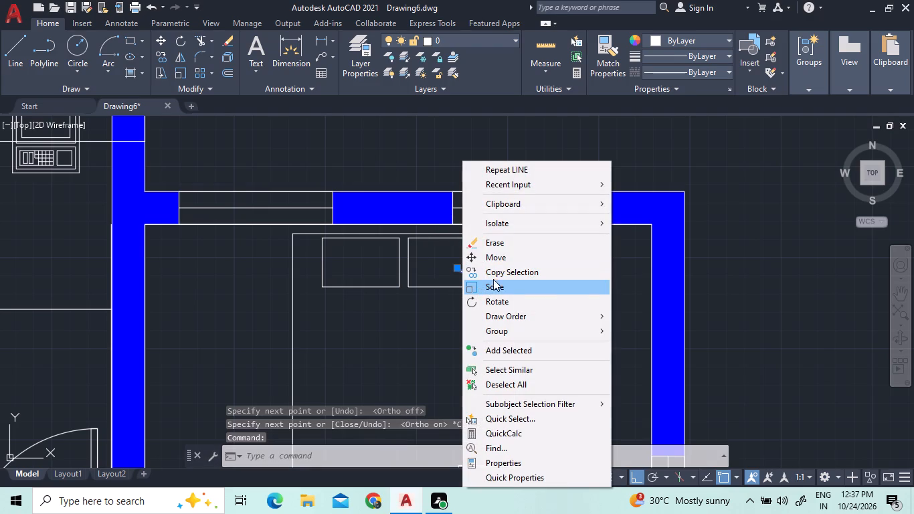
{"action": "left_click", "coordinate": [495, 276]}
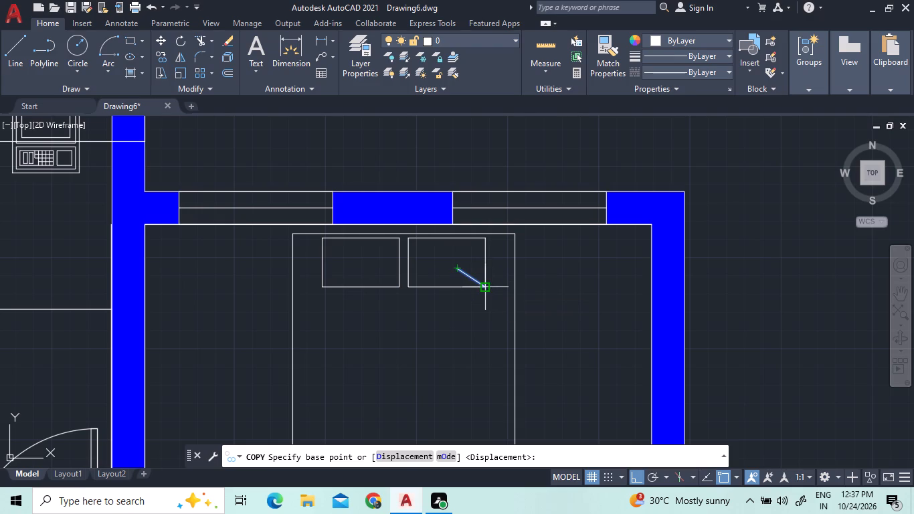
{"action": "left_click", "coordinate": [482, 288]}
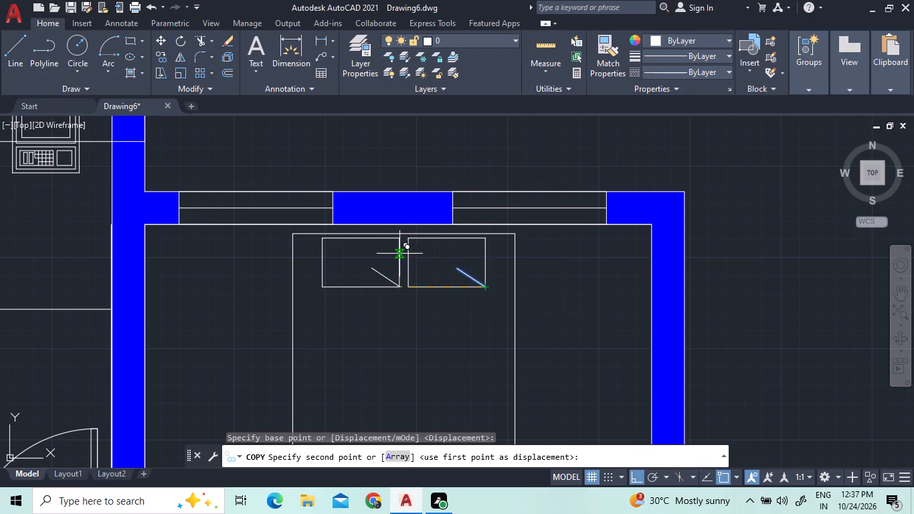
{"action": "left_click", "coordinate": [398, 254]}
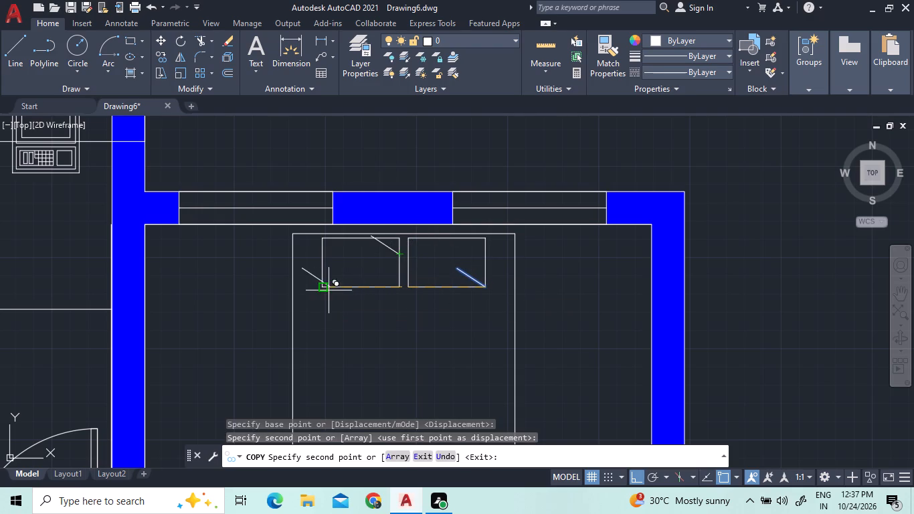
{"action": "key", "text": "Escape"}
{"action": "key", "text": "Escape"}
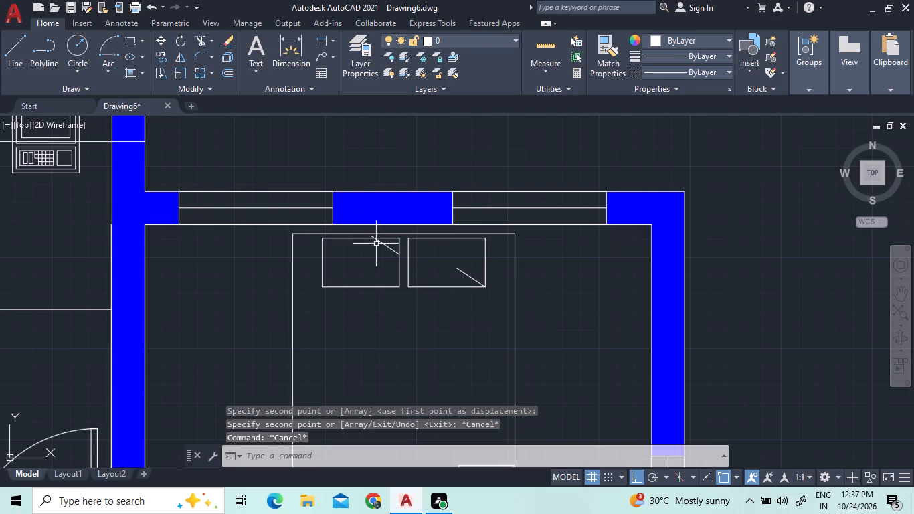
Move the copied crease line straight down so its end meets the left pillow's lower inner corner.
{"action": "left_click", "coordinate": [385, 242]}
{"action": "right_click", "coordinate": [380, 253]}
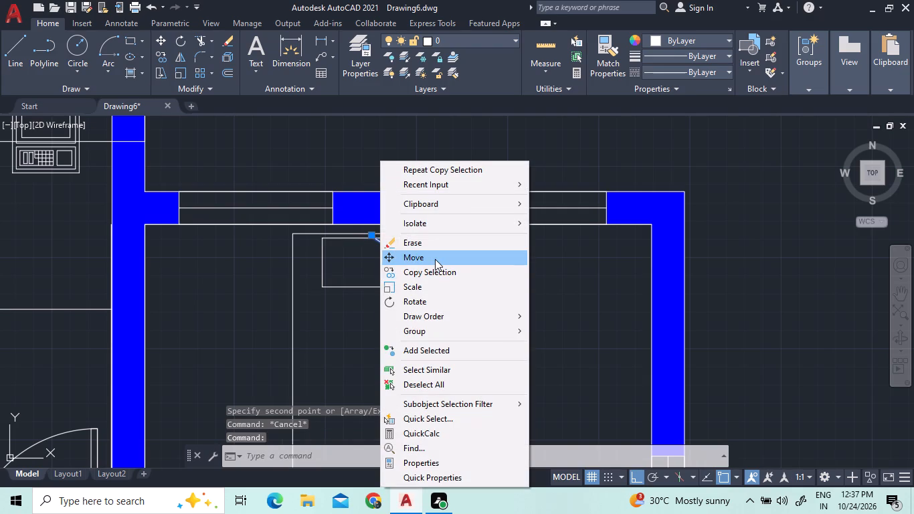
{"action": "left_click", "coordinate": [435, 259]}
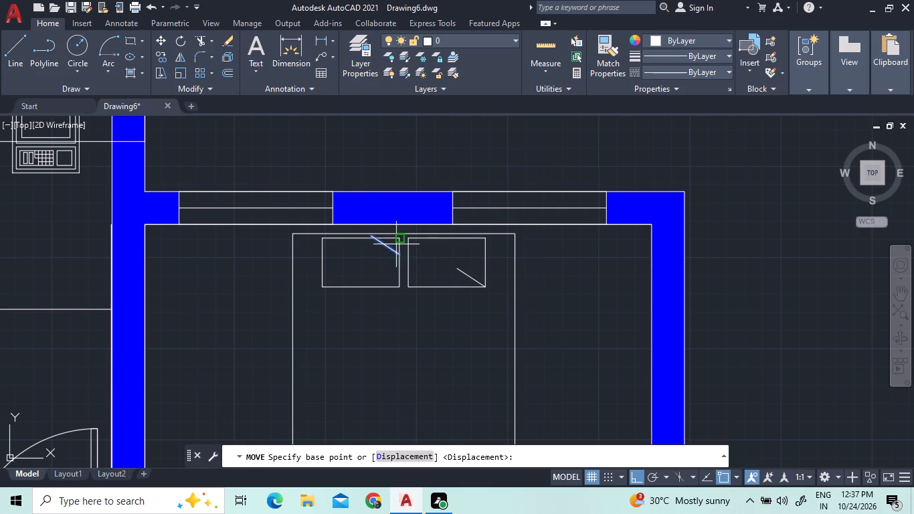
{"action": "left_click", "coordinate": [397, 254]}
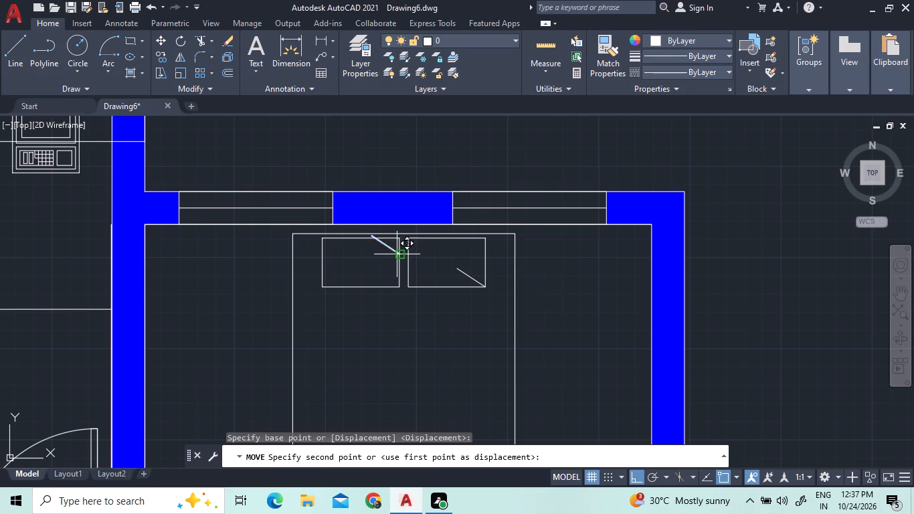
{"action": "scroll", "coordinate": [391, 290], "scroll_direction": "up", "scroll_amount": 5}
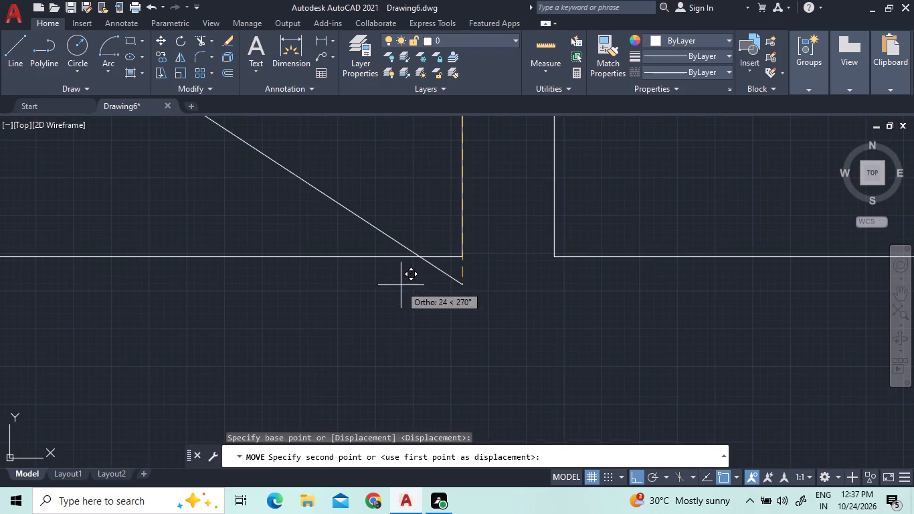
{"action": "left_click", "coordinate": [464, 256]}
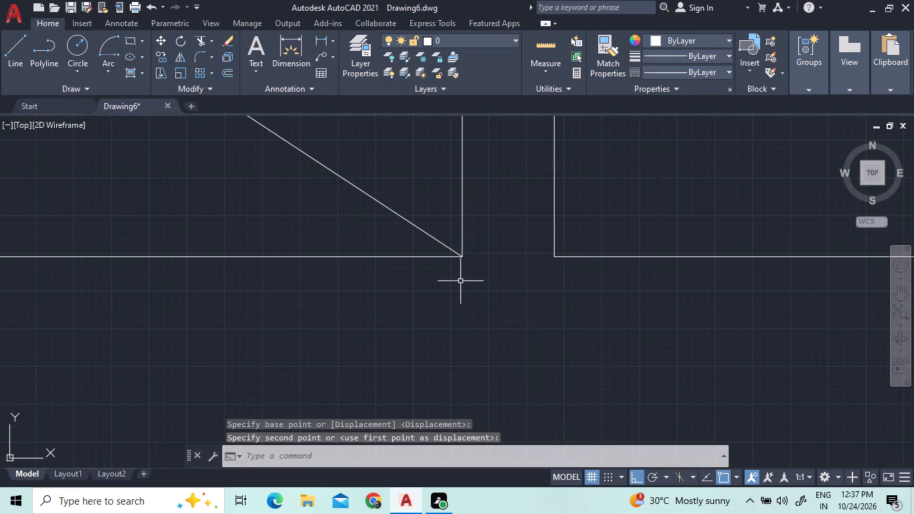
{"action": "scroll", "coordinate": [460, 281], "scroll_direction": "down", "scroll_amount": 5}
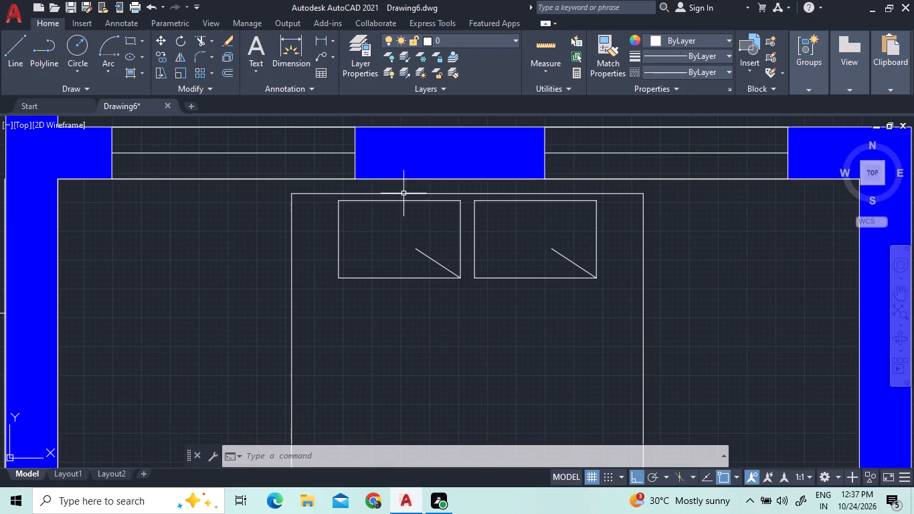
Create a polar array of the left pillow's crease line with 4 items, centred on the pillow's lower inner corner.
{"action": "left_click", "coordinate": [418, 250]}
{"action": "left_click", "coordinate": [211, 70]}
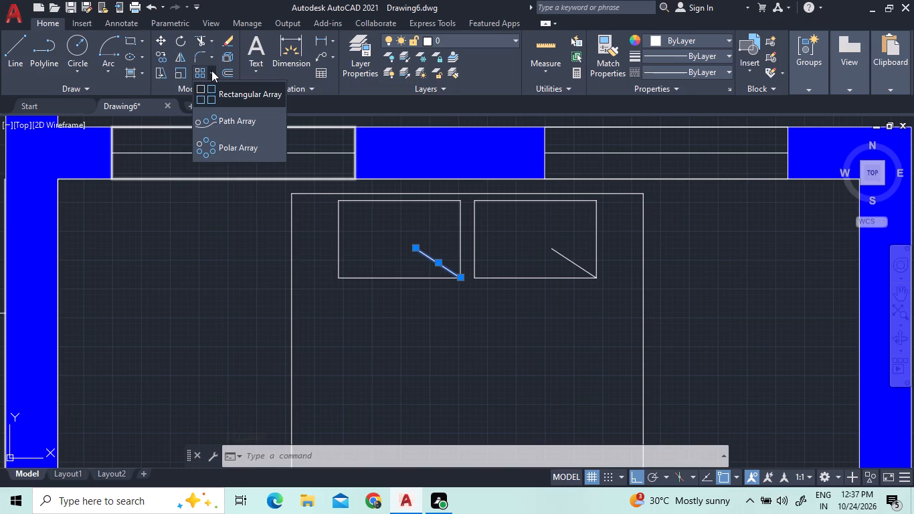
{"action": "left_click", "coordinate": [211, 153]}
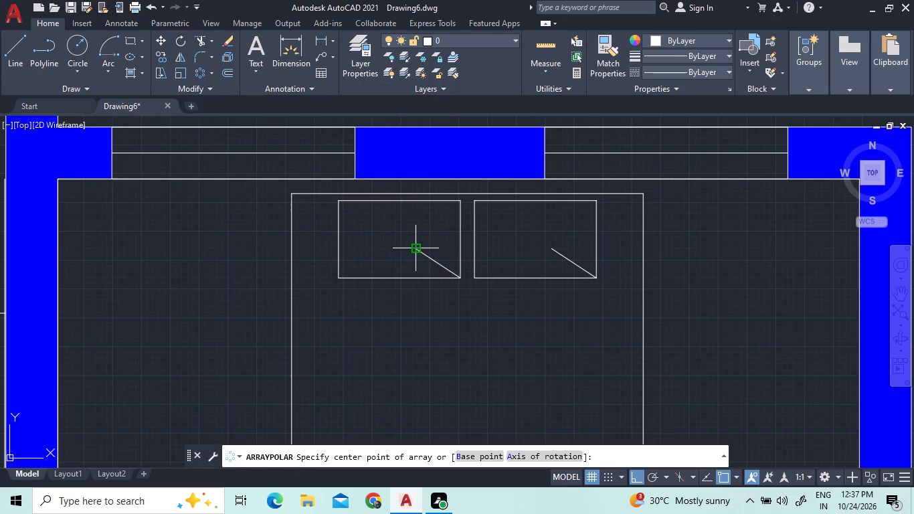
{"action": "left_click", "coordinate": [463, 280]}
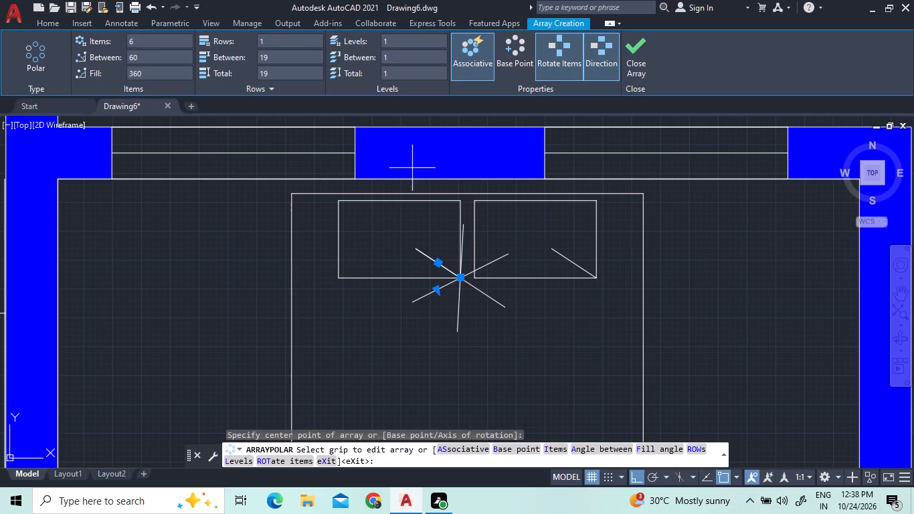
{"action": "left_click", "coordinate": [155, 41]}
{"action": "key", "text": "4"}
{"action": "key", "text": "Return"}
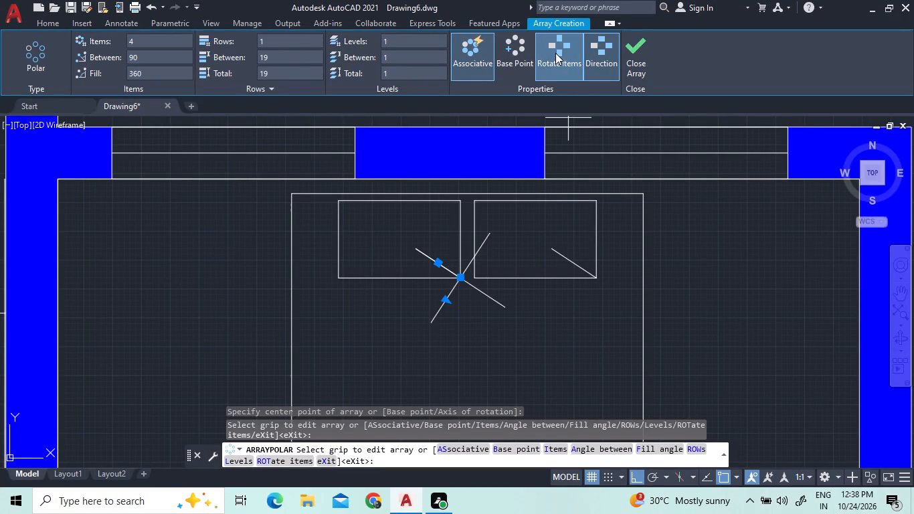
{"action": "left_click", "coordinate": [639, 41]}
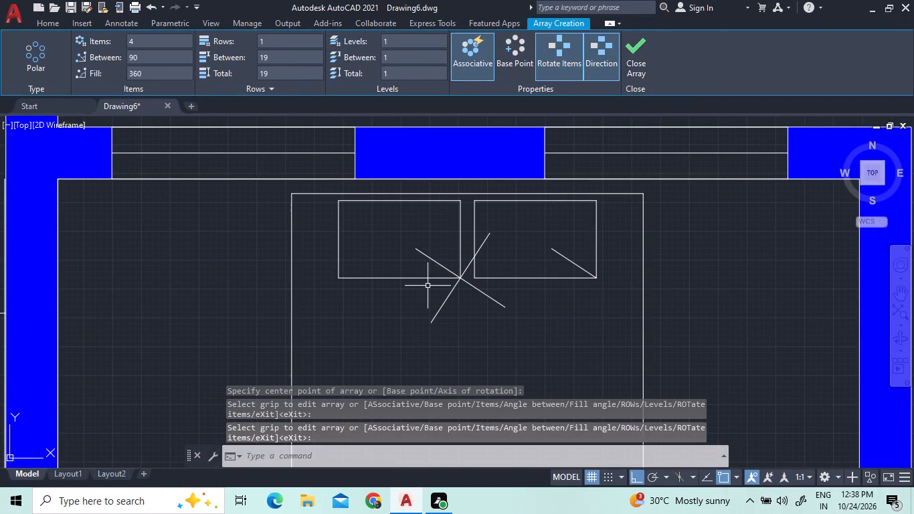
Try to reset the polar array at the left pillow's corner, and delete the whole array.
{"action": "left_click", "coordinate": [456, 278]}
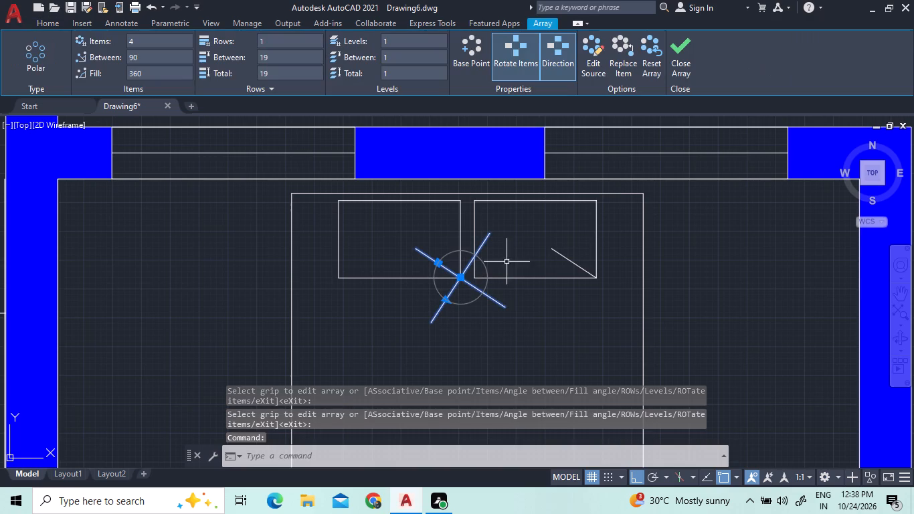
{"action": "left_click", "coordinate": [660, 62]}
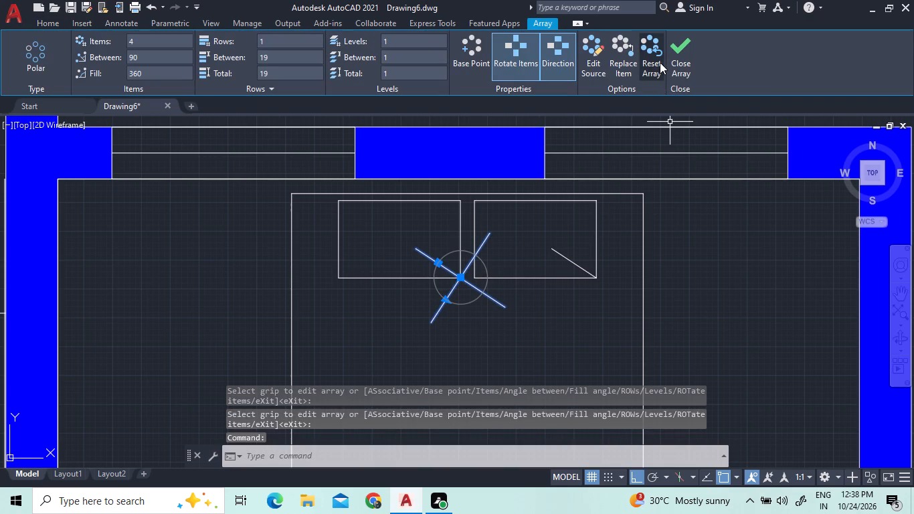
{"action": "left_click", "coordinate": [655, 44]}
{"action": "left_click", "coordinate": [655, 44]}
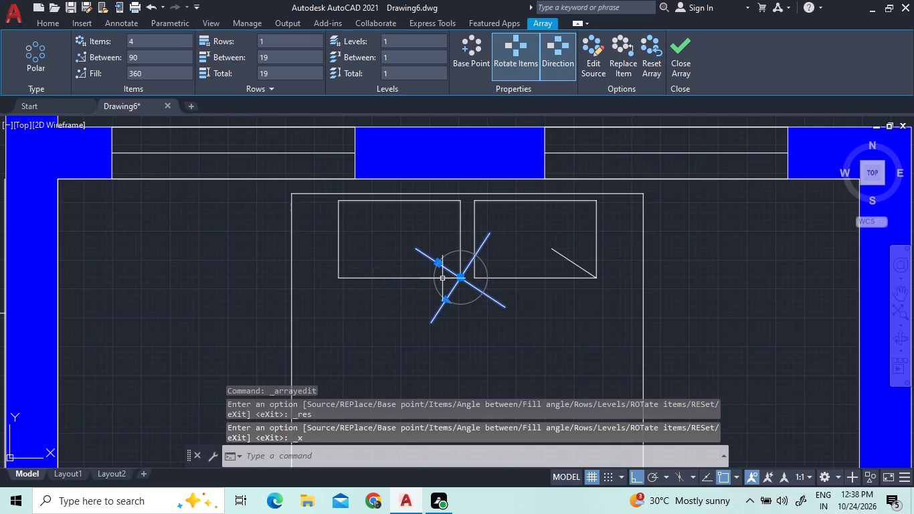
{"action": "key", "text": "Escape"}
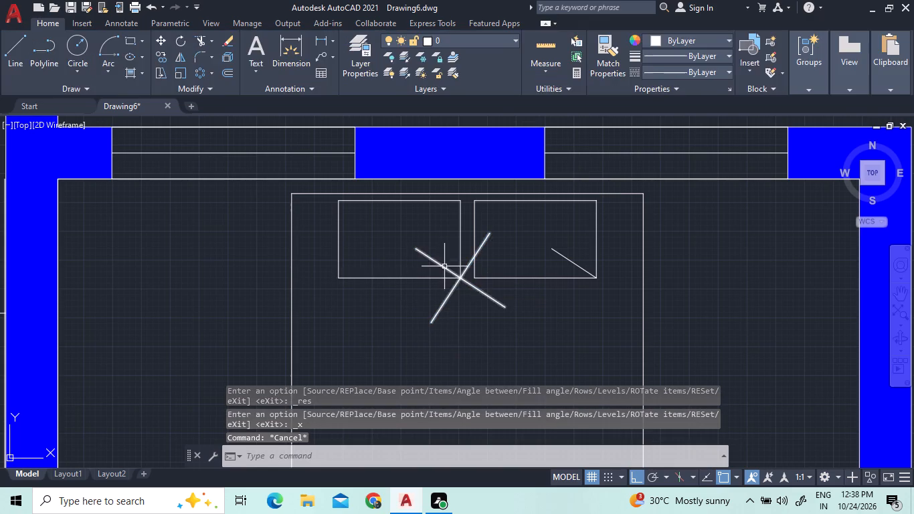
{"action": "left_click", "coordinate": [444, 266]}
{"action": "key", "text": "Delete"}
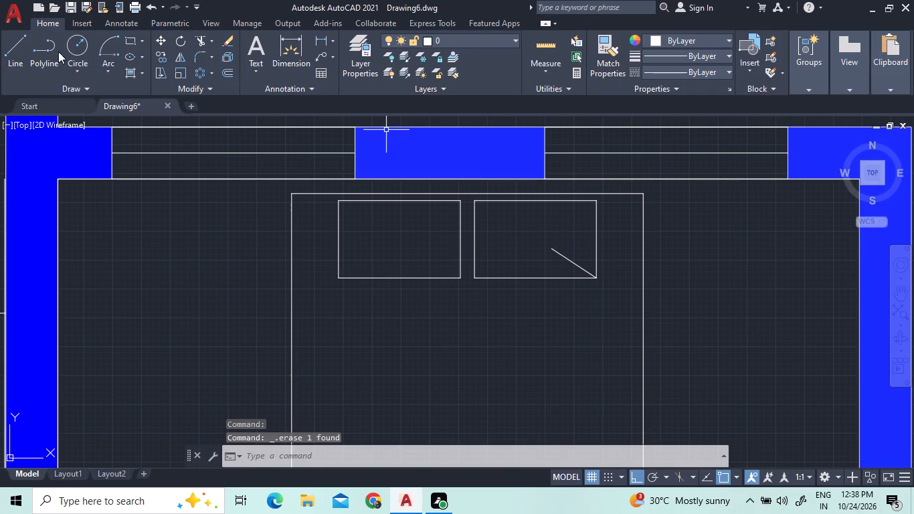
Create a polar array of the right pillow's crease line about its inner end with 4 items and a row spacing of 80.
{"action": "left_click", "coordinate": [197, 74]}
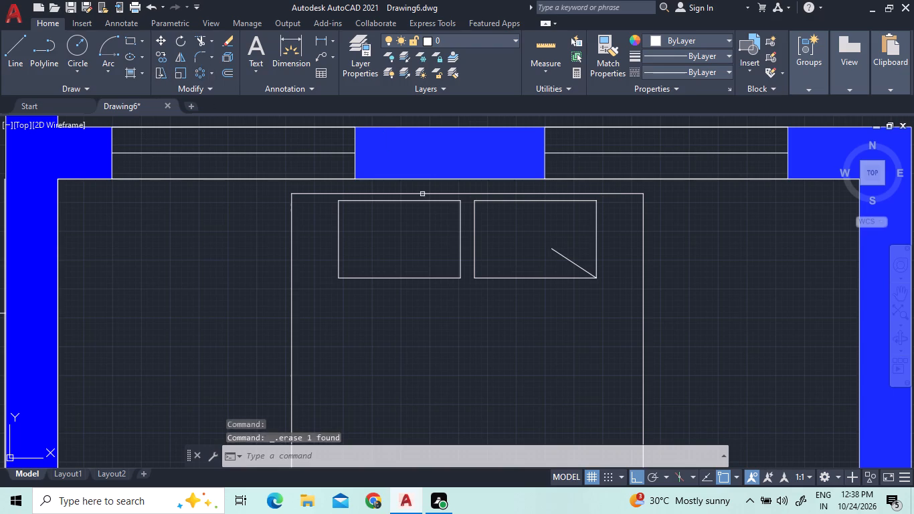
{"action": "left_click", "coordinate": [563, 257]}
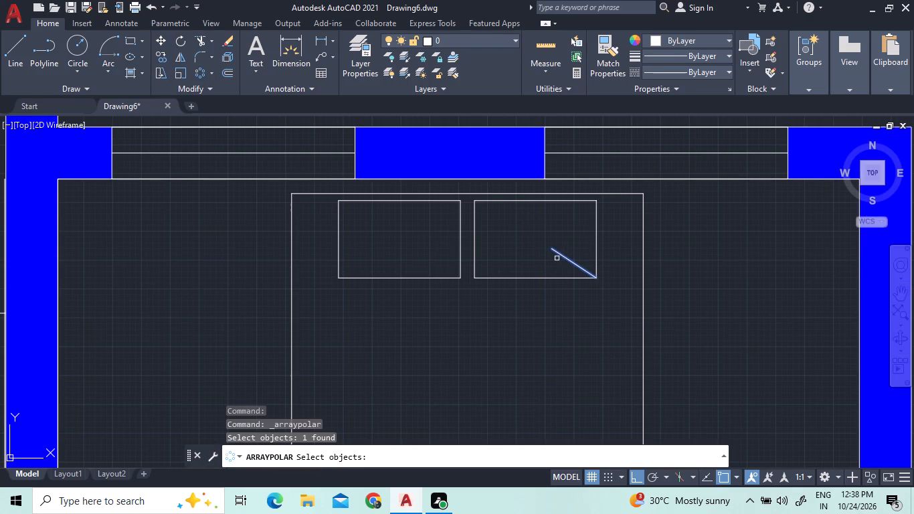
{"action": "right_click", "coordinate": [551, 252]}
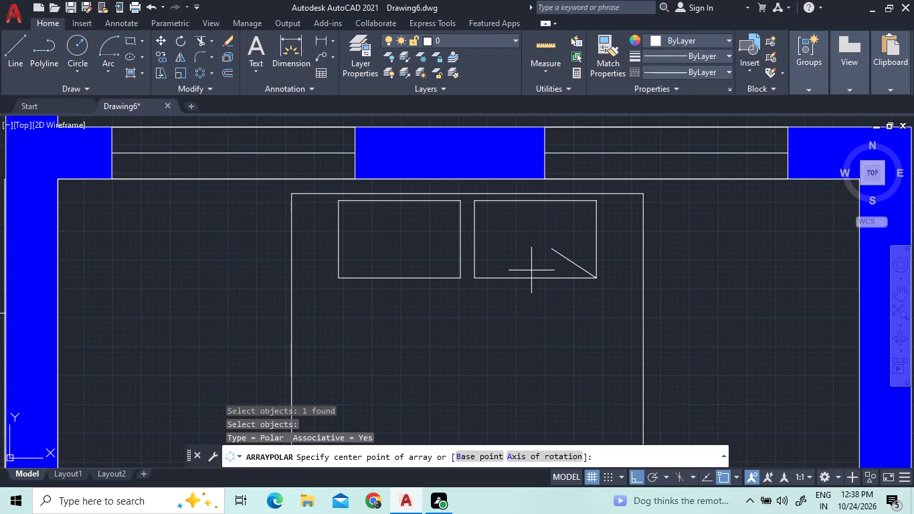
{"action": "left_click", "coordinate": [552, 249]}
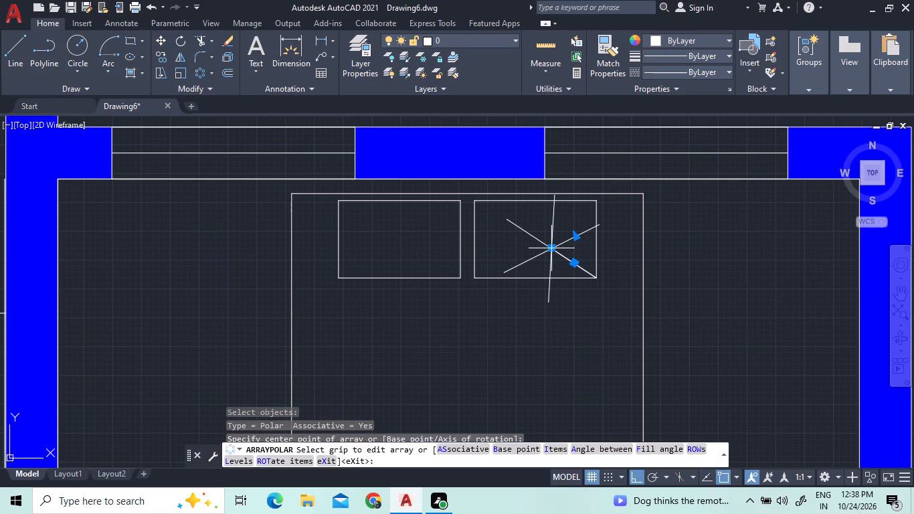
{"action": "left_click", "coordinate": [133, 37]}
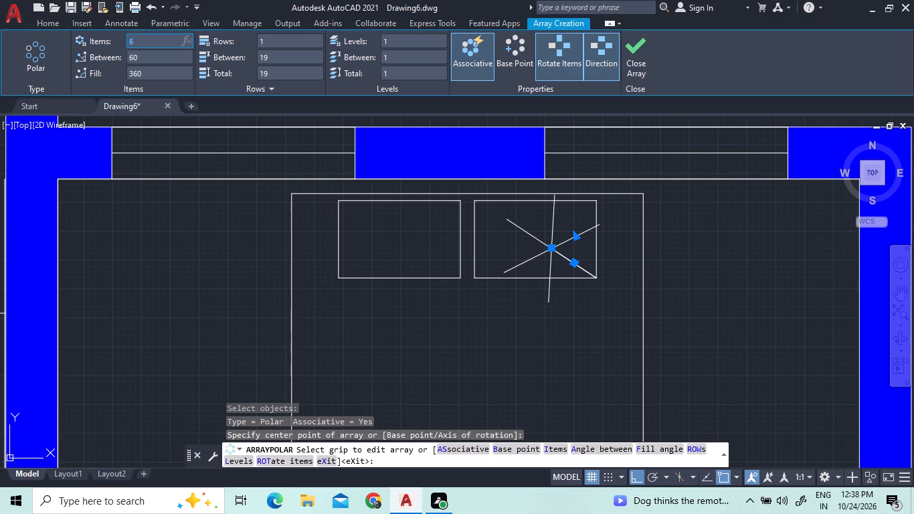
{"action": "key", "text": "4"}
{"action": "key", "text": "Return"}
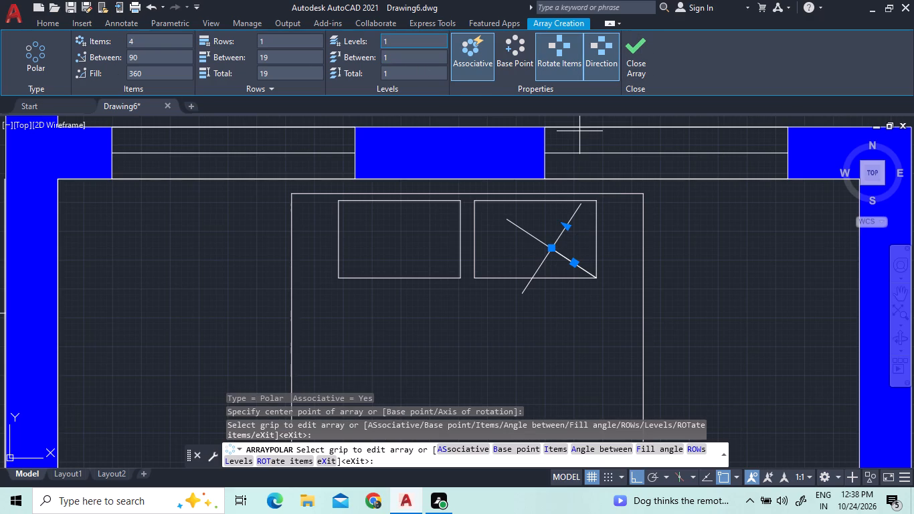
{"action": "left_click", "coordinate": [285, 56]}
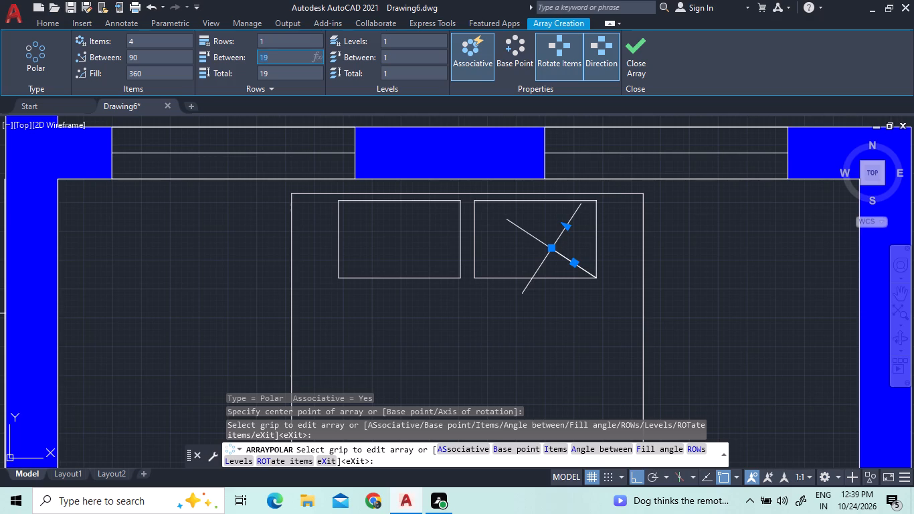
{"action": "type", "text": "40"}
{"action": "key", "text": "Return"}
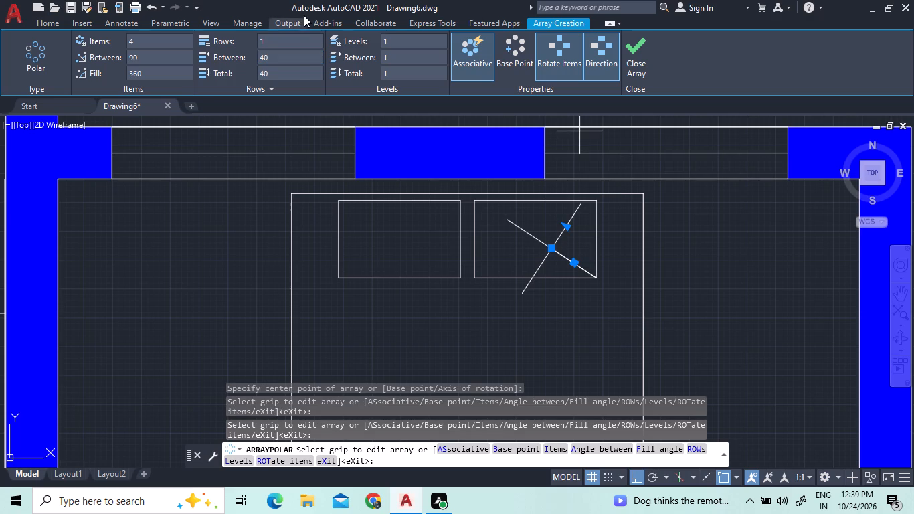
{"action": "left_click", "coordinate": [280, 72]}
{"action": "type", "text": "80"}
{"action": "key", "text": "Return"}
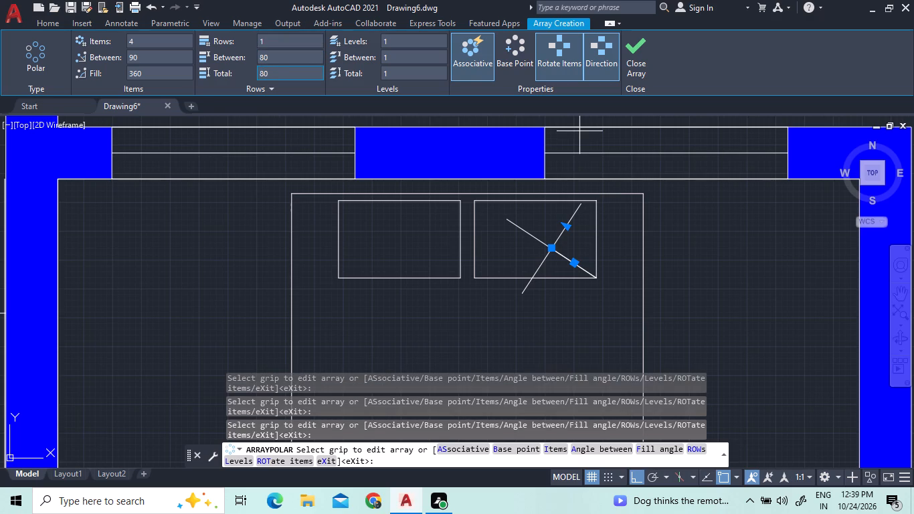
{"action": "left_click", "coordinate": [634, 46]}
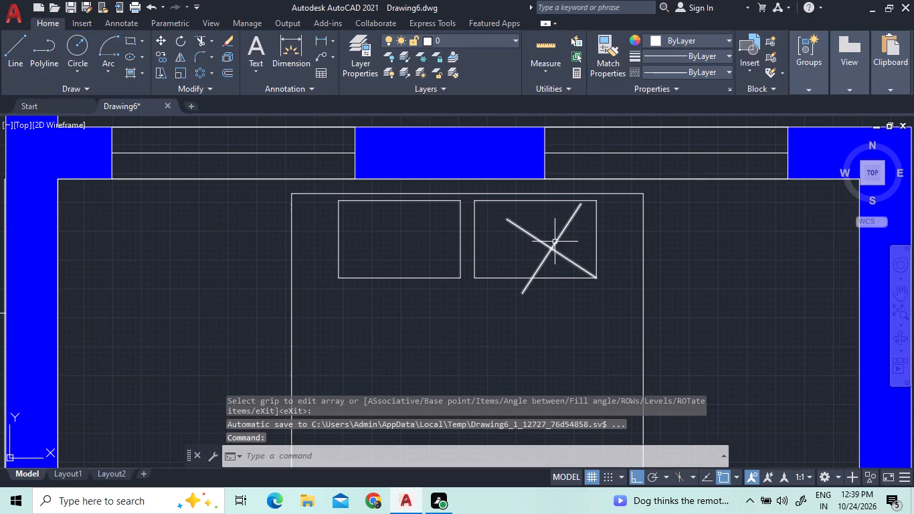
Delete the crease-line polar array from the right pillow.
{"action": "left_click", "coordinate": [553, 246]}
{"action": "key", "text": "Delete"}
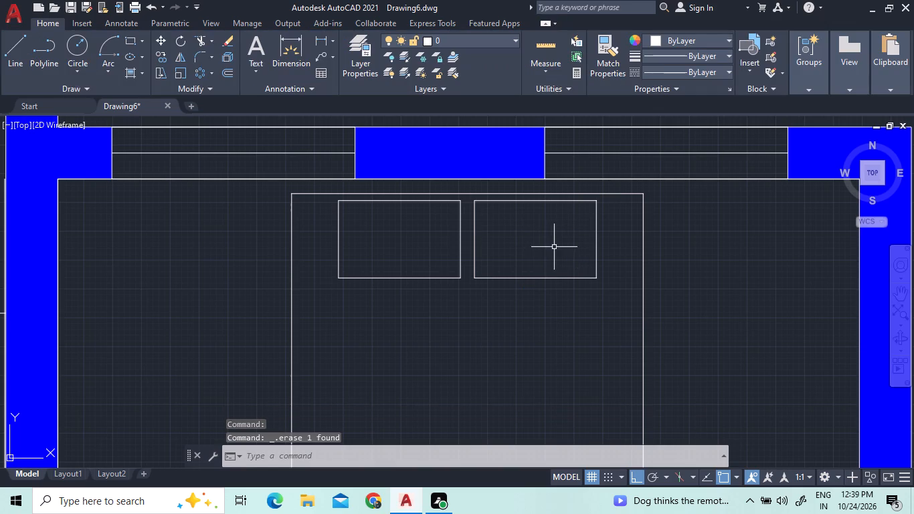
Draw two crossing diagonal lines between opposite corners of the left pillow.
{"action": "left_click", "coordinate": [13, 50]}
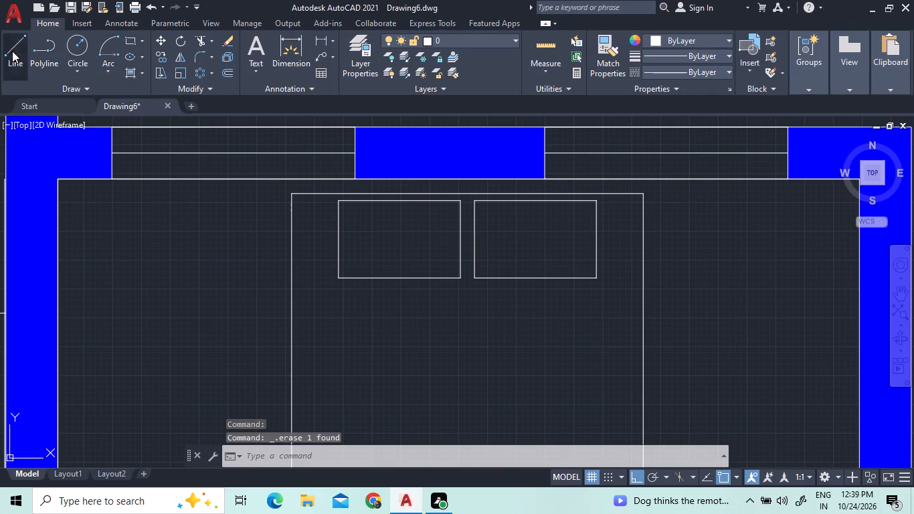
{"action": "left_click", "coordinate": [336, 203]}
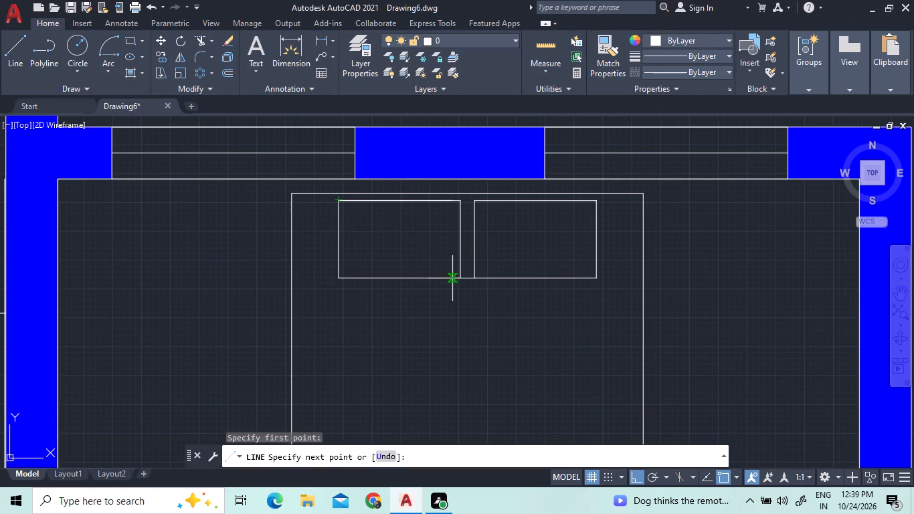
{"action": "left_click", "coordinate": [459, 278]}
{"action": "left_click", "coordinate": [15, 50]}
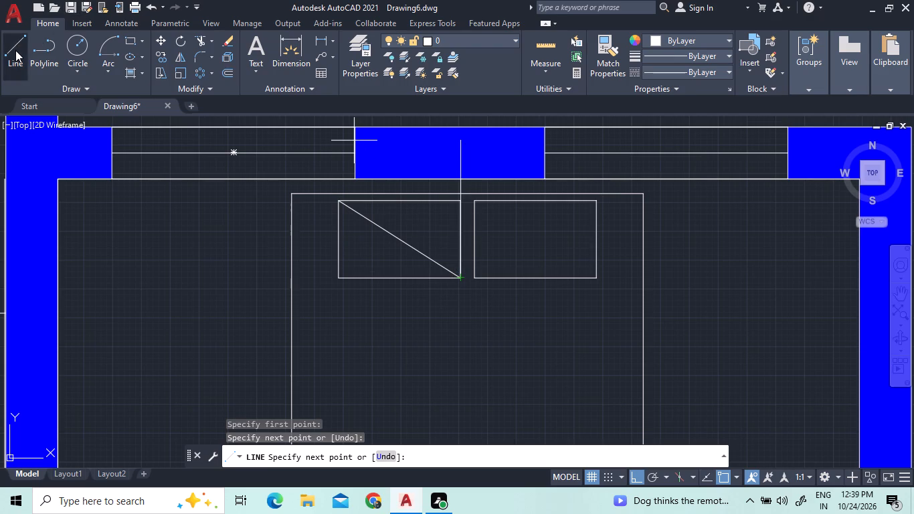
{"action": "left_click", "coordinate": [337, 278]}
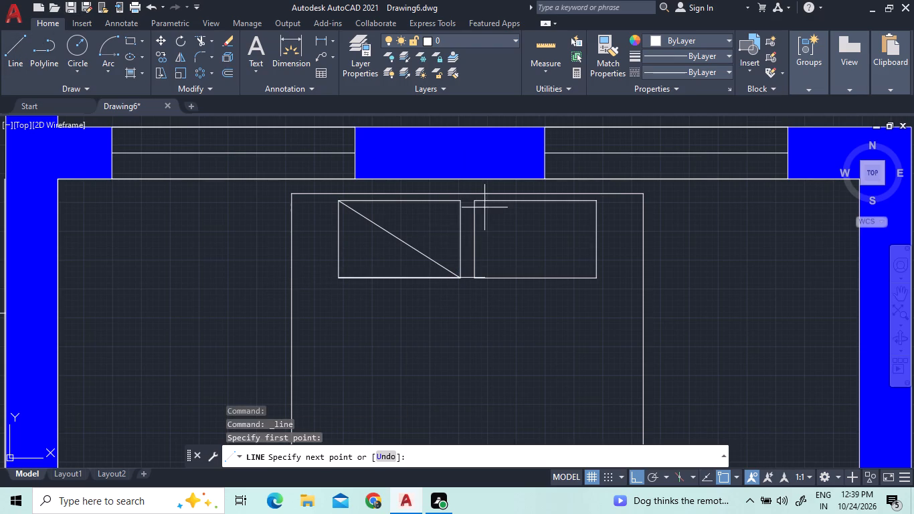
{"action": "left_click", "coordinate": [460, 197]}
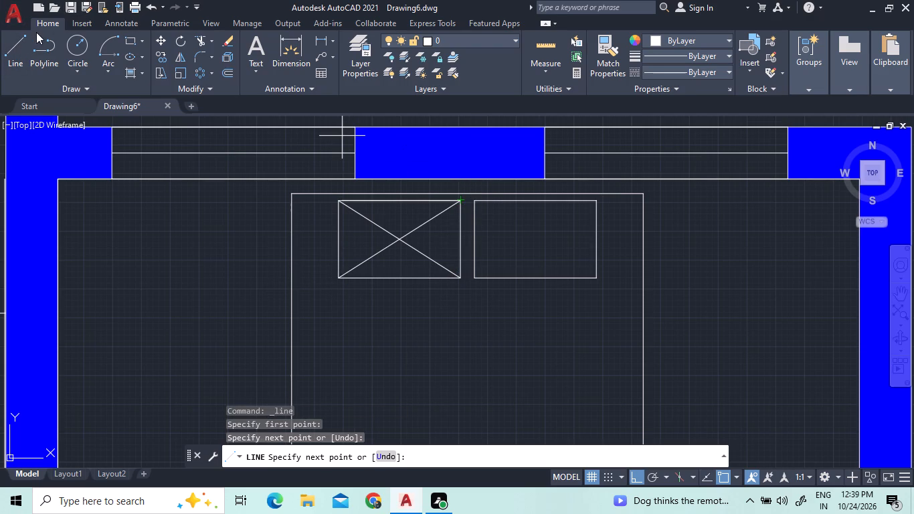
Draw two crossing diagonal lines between opposite corners of the right pillow.
{"action": "left_click", "coordinate": [15, 40]}
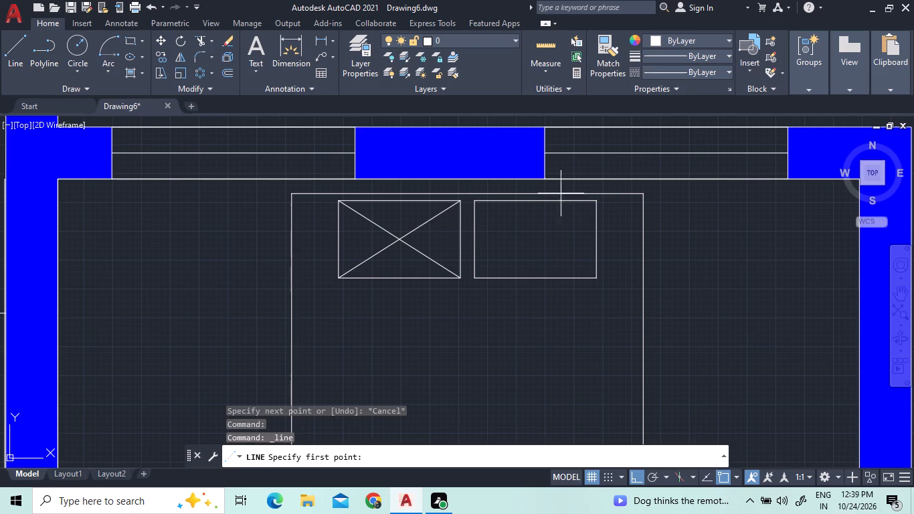
{"action": "left_click", "coordinate": [472, 204]}
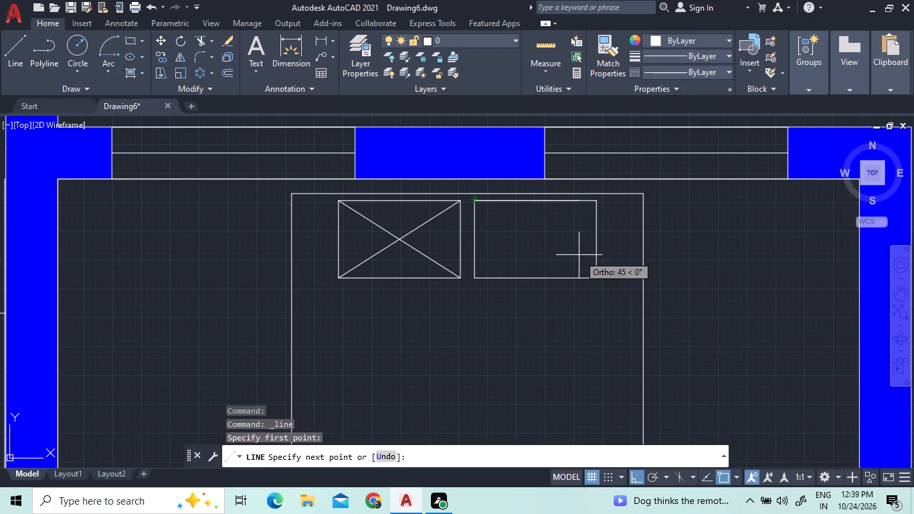
{"action": "left_click", "coordinate": [591, 274]}
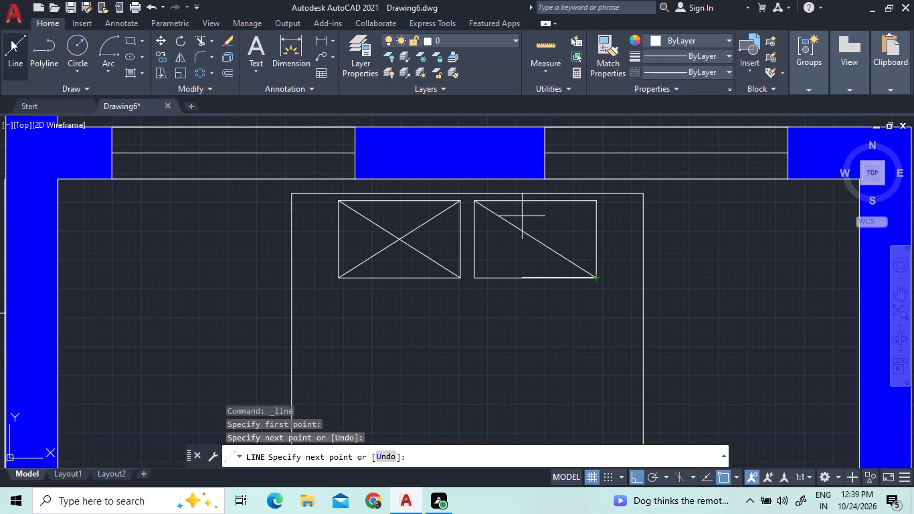
{"action": "left_click", "coordinate": [9, 42]}
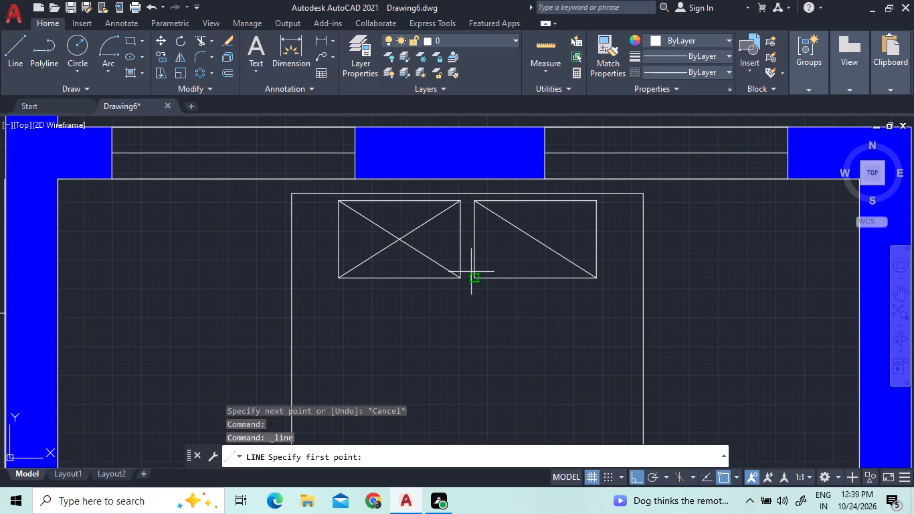
{"action": "left_click", "coordinate": [472, 276]}
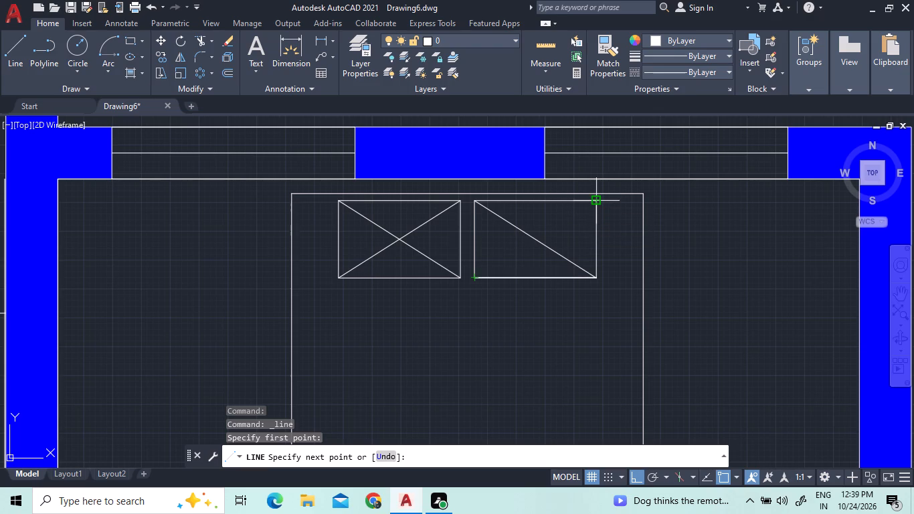
{"action": "left_click", "coordinate": [595, 198]}
{"action": "right_click", "coordinate": [524, 321]}
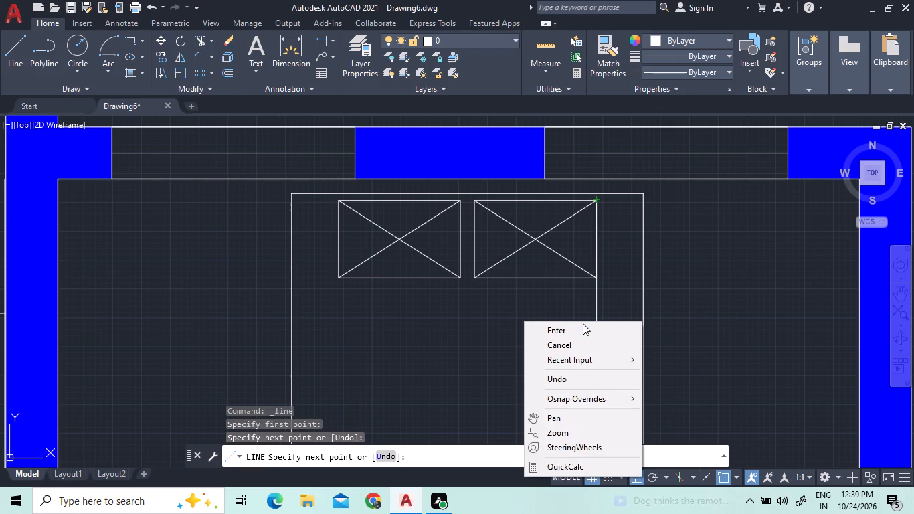
{"action": "left_click", "coordinate": [583, 323]}
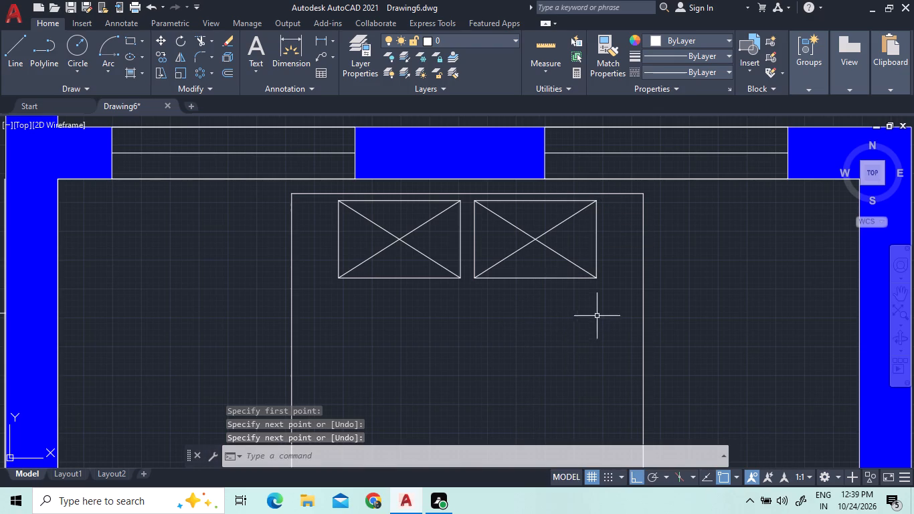
Draw a bedside table rectangle against the bedroom's upper wall, between the kitchen-side wall and the bed.
{"action": "scroll", "coordinate": [585, 288], "scroll_direction": "down", "scroll_amount": 2}
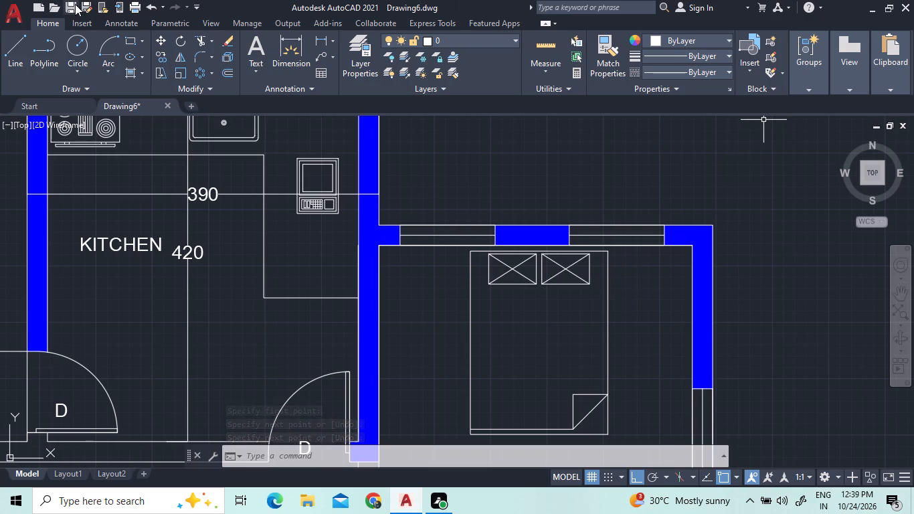
{"action": "left_click", "coordinate": [128, 34]}
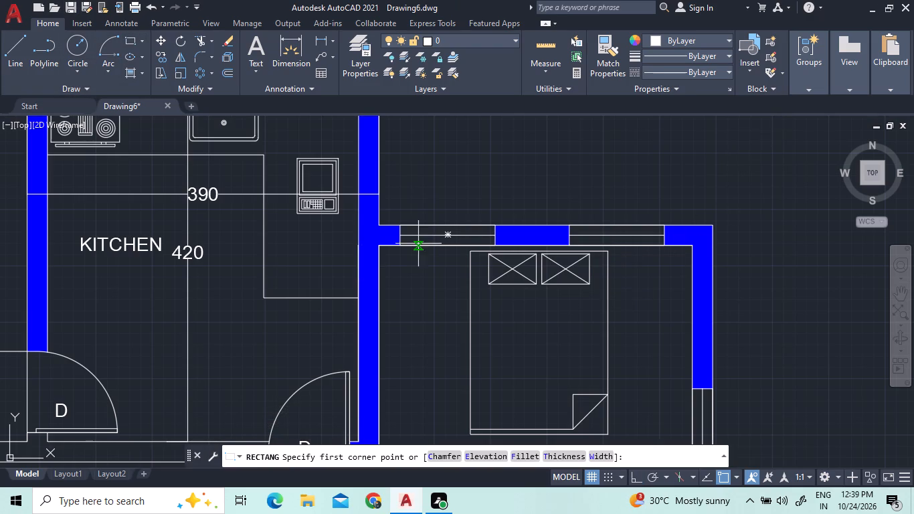
{"action": "left_click", "coordinate": [460, 251]}
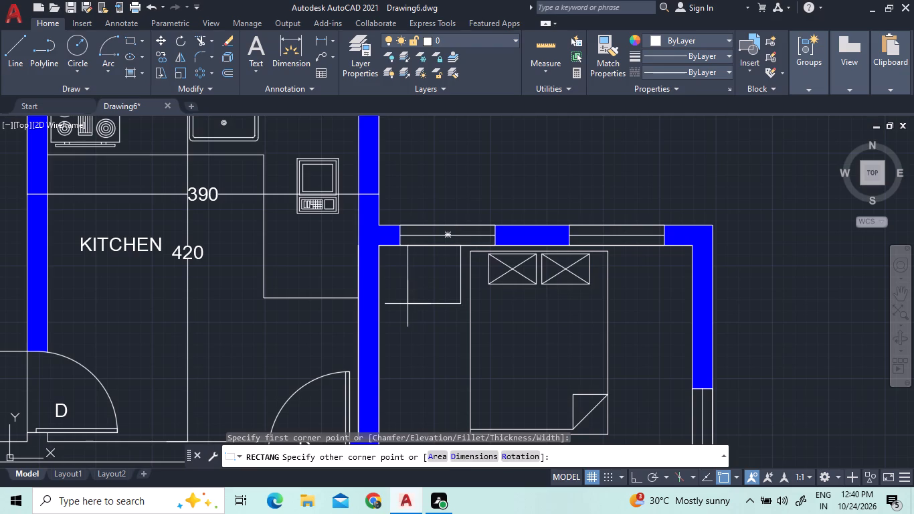
{"action": "left_click", "coordinate": [396, 295]}
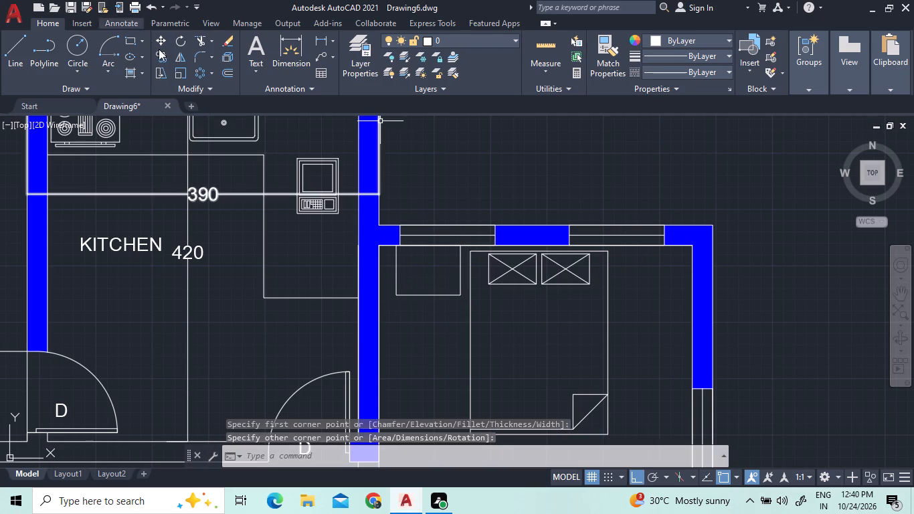
Draw a similar bedside table rectangle against the upper wall on the other side of the bed.
{"action": "left_click", "coordinate": [125, 35]}
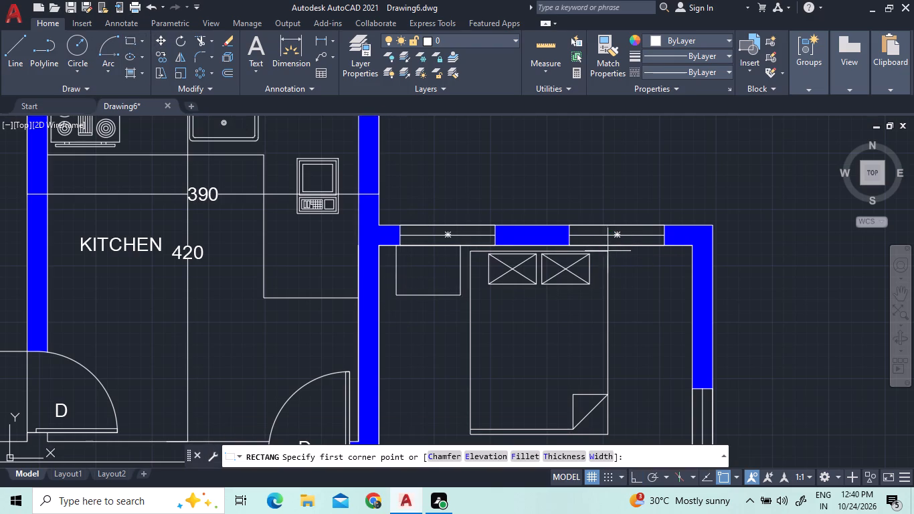
{"action": "scroll", "coordinate": [568, 245], "scroll_direction": "up", "scroll_amount": 2}
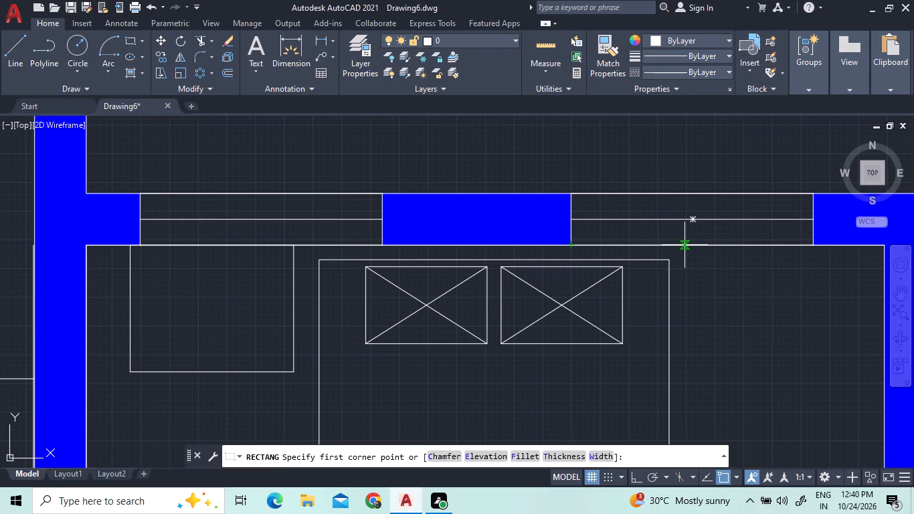
{"action": "left_click", "coordinate": [684, 244]}
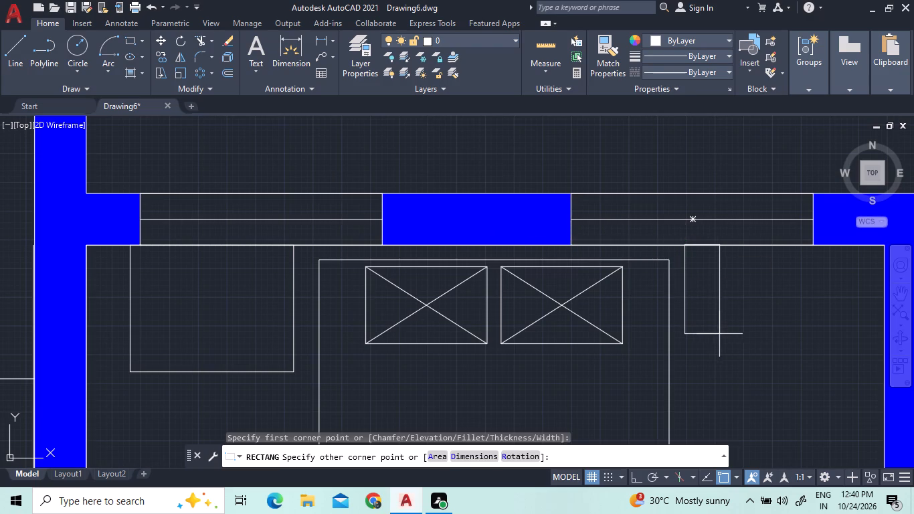
{"action": "scroll", "coordinate": [727, 348], "scroll_direction": "down", "scroll_amount": 1}
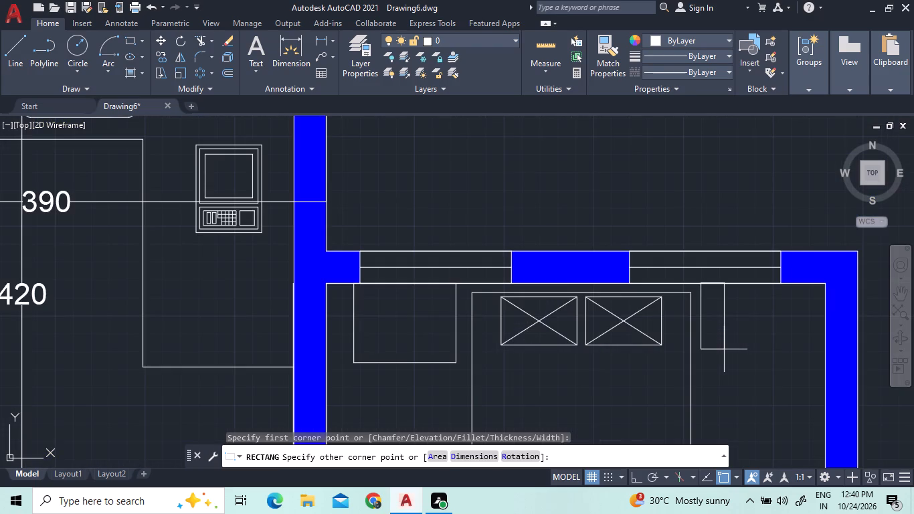
{"action": "left_click", "coordinate": [802, 361]}
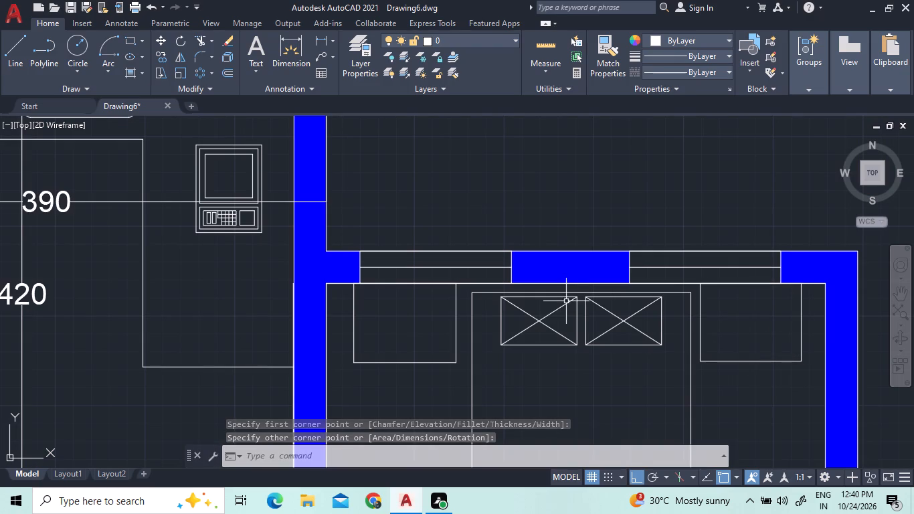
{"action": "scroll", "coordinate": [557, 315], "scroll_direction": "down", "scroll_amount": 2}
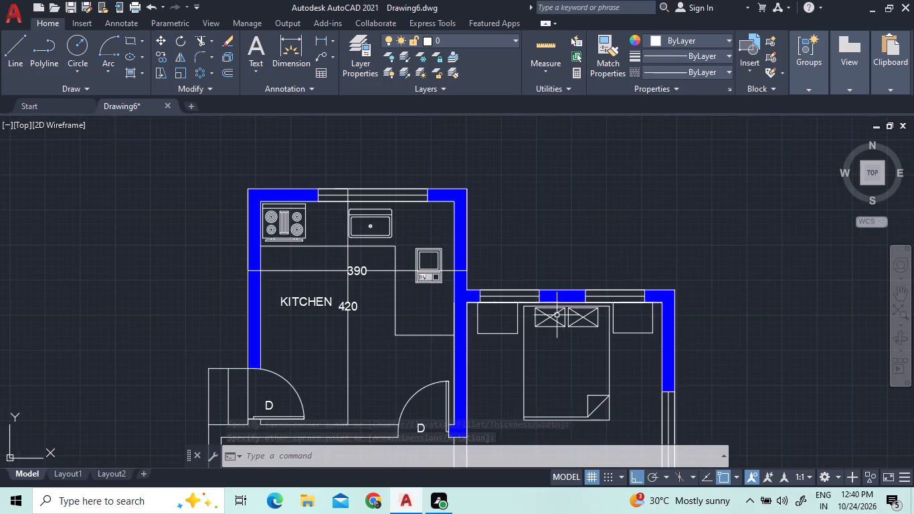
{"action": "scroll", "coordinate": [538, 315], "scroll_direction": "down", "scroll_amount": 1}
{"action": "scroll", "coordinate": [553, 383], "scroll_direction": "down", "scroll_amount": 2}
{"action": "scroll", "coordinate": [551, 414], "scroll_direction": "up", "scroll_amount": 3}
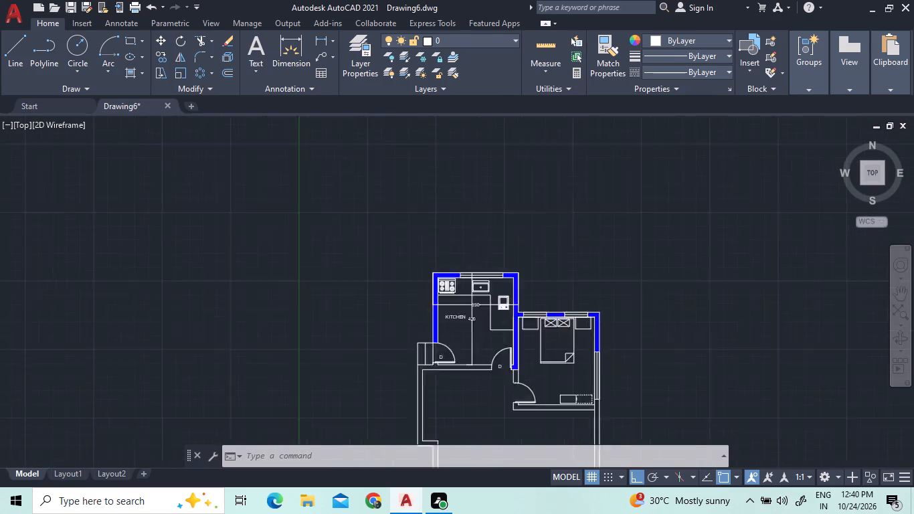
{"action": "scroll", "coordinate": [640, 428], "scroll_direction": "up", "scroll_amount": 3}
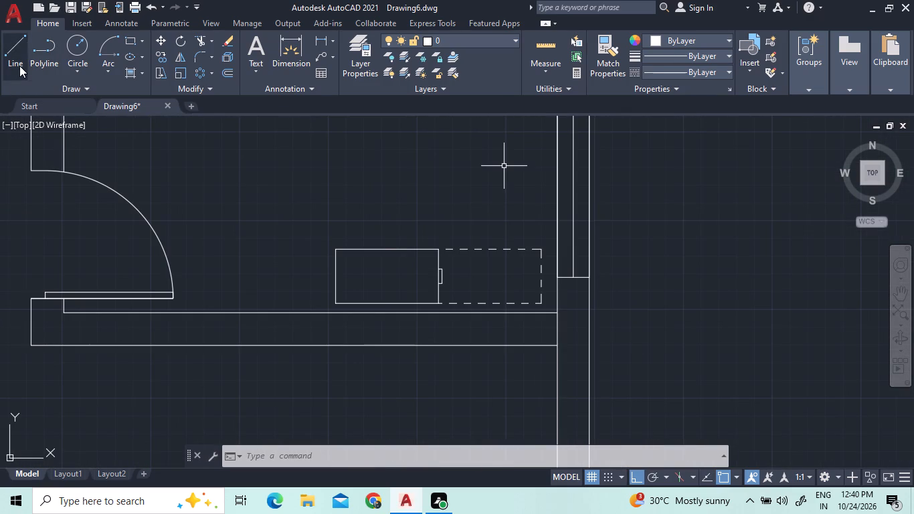
Draw a horizontal line through the middle of the cabinet, starting near its left end and ending inside the dashed outline.
{"action": "left_click", "coordinate": [19, 66]}
{"action": "left_click", "coordinate": [355, 273]}
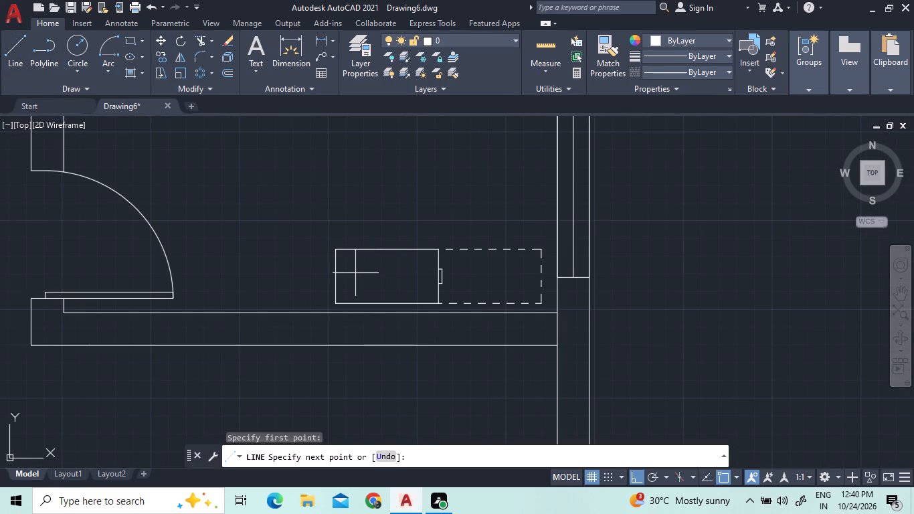
{"action": "left_click", "coordinate": [496, 284]}
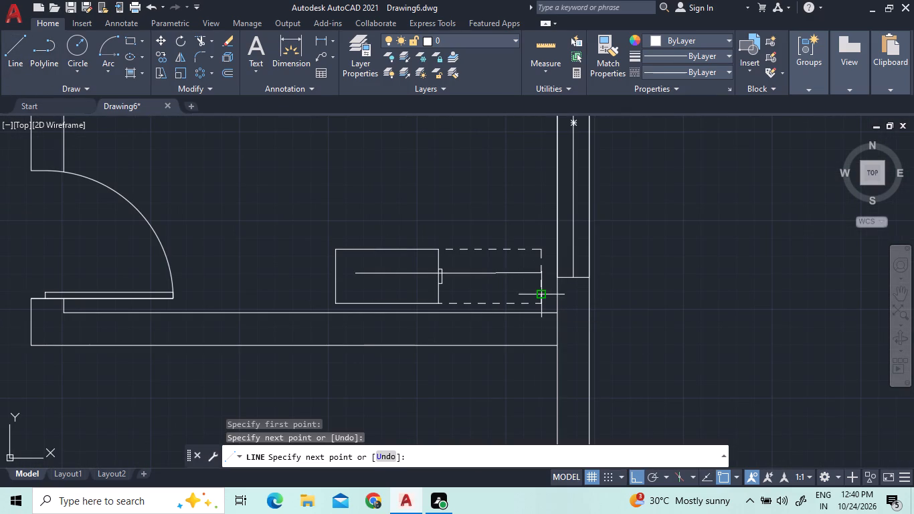
{"action": "right_click", "coordinate": [527, 276]}
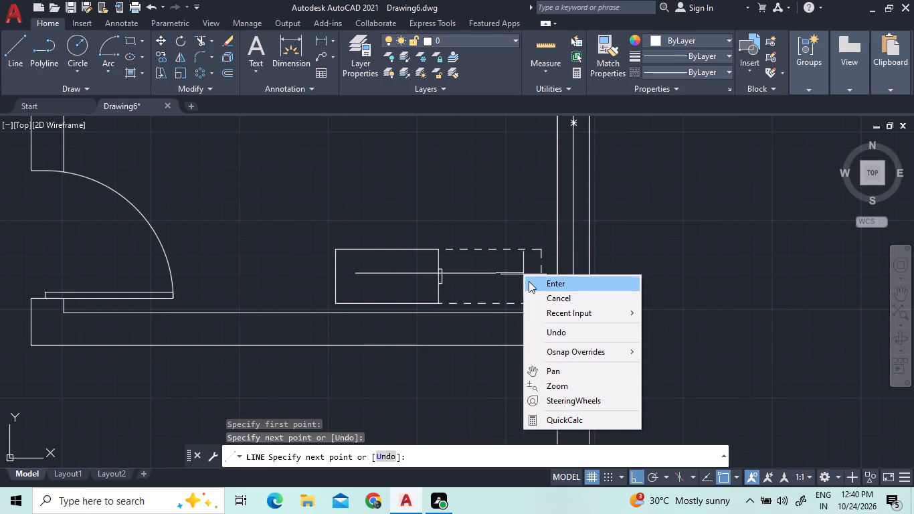
{"action": "left_click", "coordinate": [529, 281]}
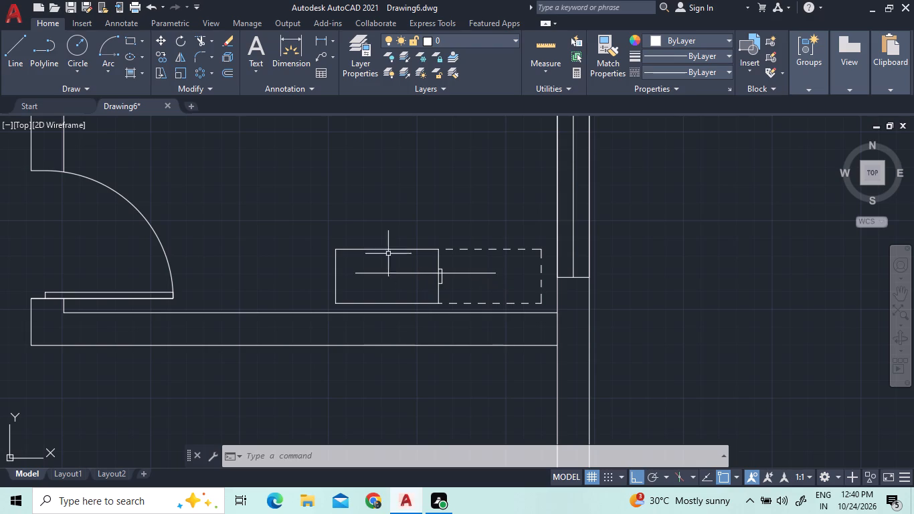
Draw a vertical line about 26 cm long inside the cabinet, just before the start of the horizontal line.
{"action": "left_click", "coordinate": [17, 52]}
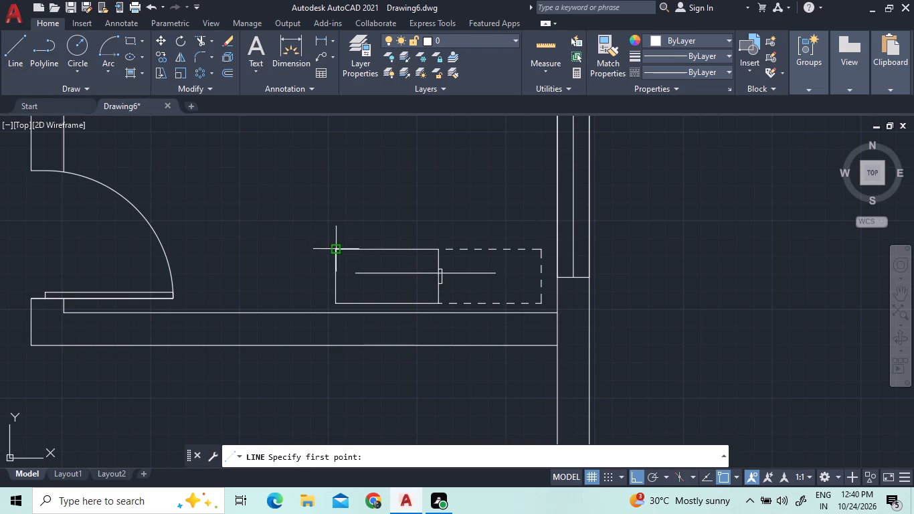
{"action": "left_click", "coordinate": [351, 257]}
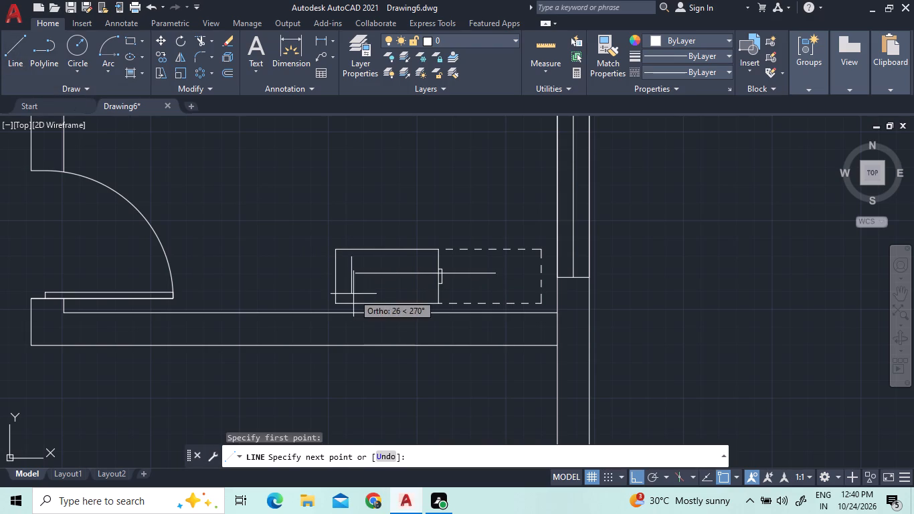
{"action": "left_click", "coordinate": [353, 294]}
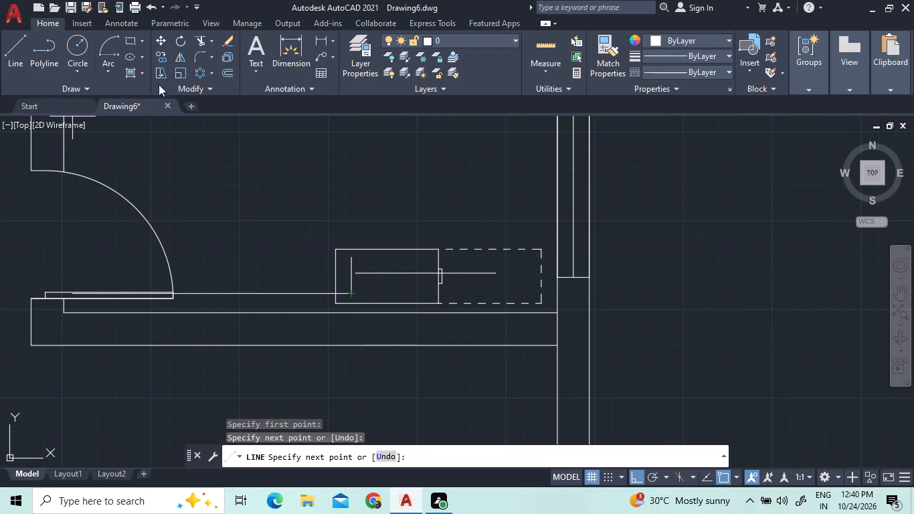
Offset the short vertical line into three successive copies toward the handle, spaced by its gap to the horizontal line's start.
{"action": "left_click", "coordinate": [218, 71]}
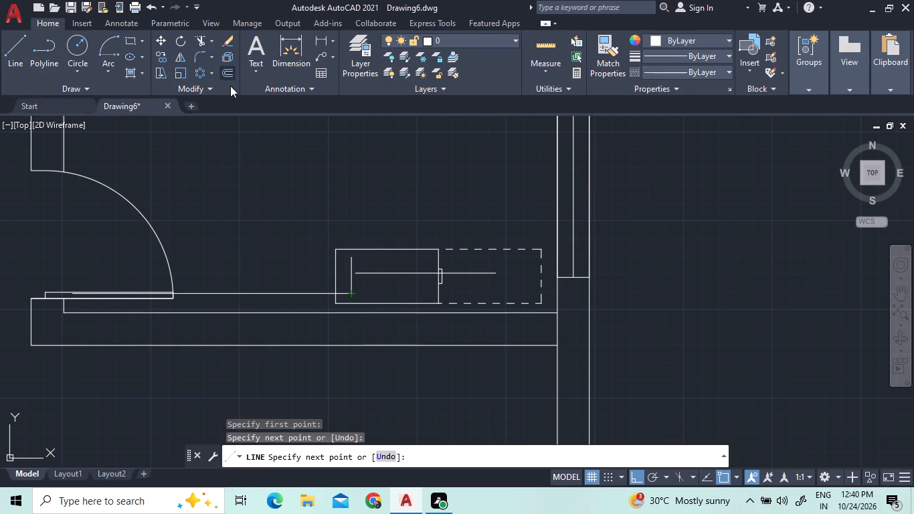
{"action": "left_click", "coordinate": [225, 70]}
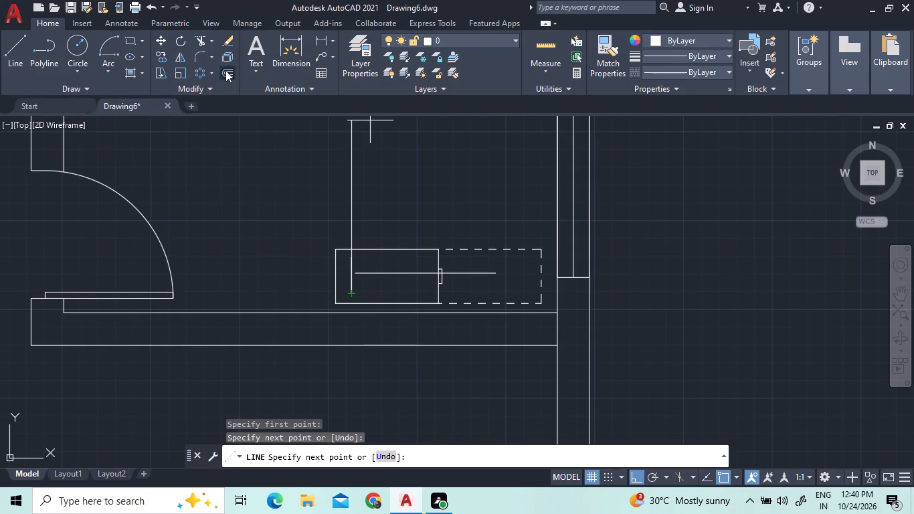
{"action": "left_click", "coordinate": [351, 273]}
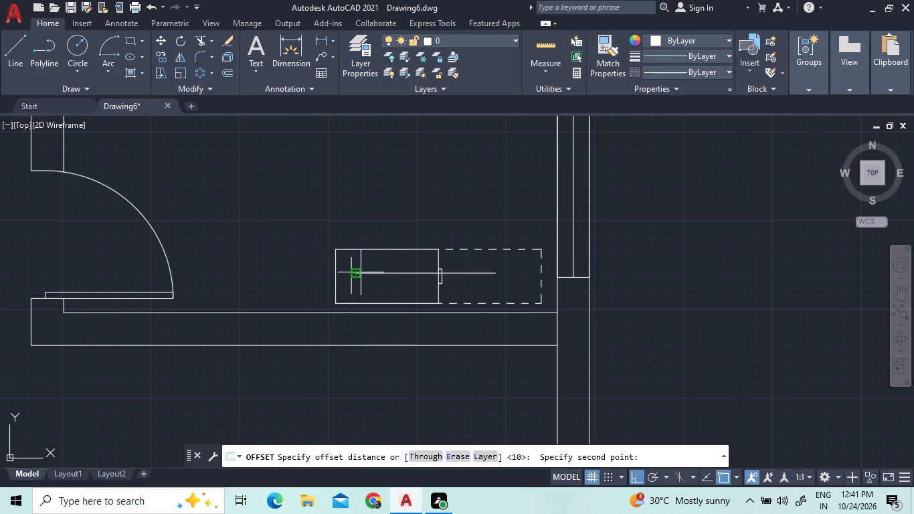
{"action": "scroll", "coordinate": [361, 272], "scroll_direction": "up", "scroll_amount": 2}
{"action": "left_click", "coordinate": [344, 273]}
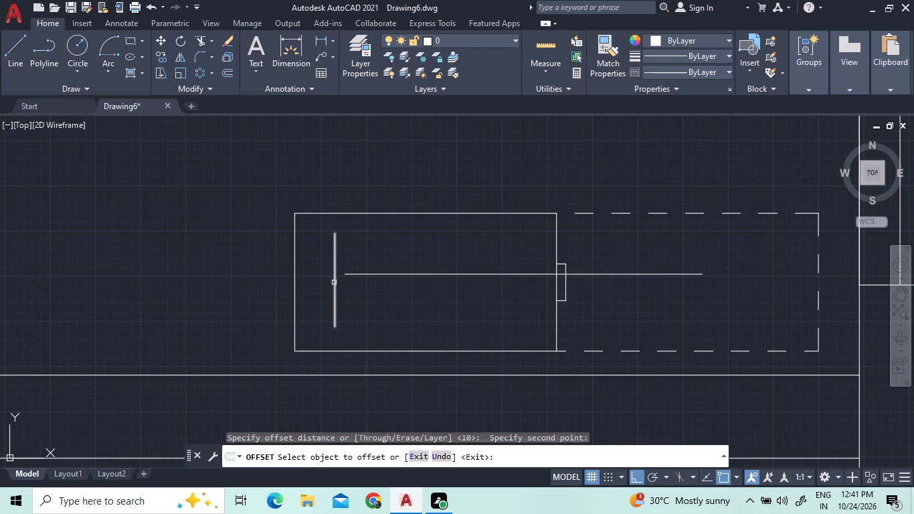
{"action": "left_click", "coordinate": [334, 282]}
{"action": "left_click", "coordinate": [346, 286]}
{"action": "left_click", "coordinate": [345, 286]}
{"action": "left_click", "coordinate": [358, 284]}
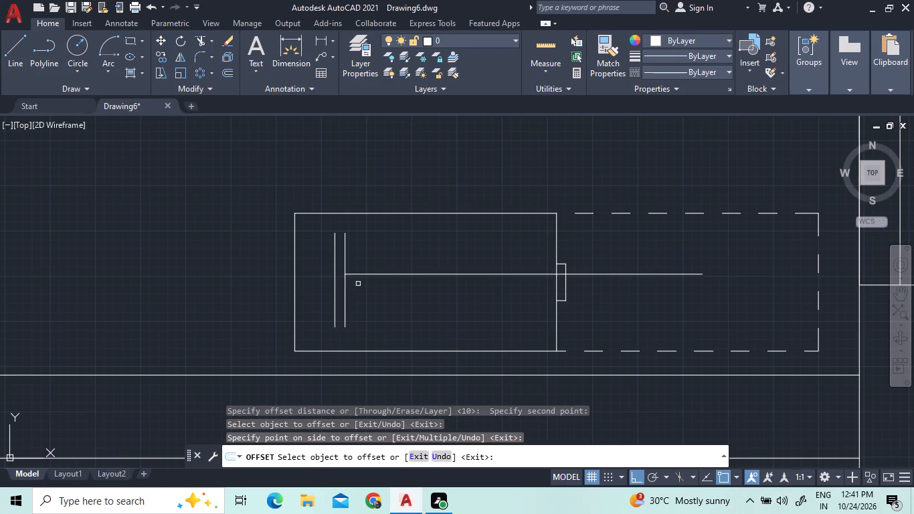
{"action": "left_click", "coordinate": [344, 284]}
{"action": "left_click", "coordinate": [361, 285]}
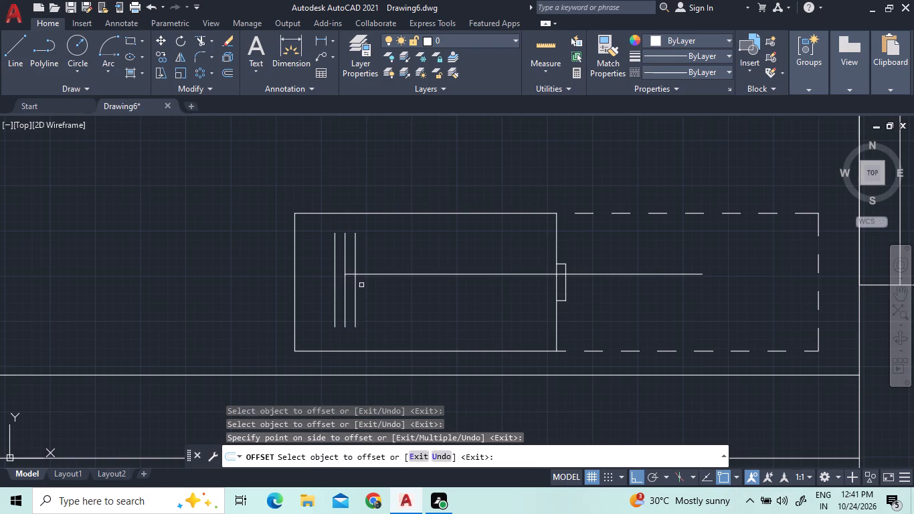
{"action": "left_click", "coordinate": [357, 282]}
{"action": "left_click", "coordinate": [371, 290]}
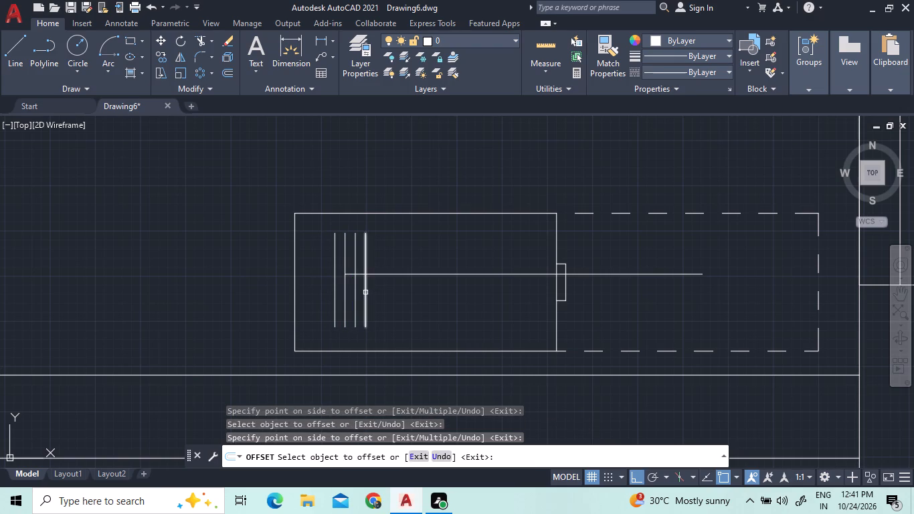
Continue the evenly spaced vertical lines inside the cabinet with six more successive offsets toward the handle side.
{"action": "left_click", "coordinate": [365, 292]}
{"action": "left_click", "coordinate": [388, 301]}
{"action": "left_click", "coordinate": [376, 294]}
{"action": "left_click", "coordinate": [395, 293]}
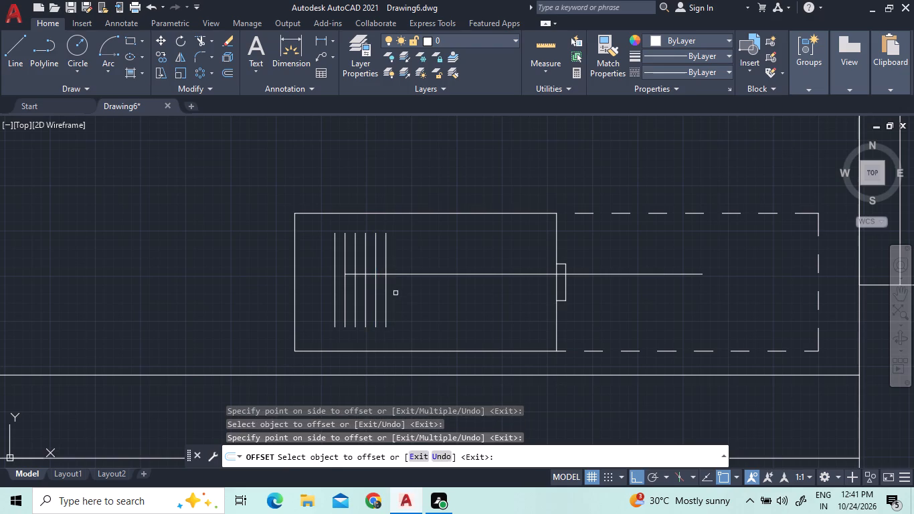
{"action": "left_click", "coordinate": [385, 289]}
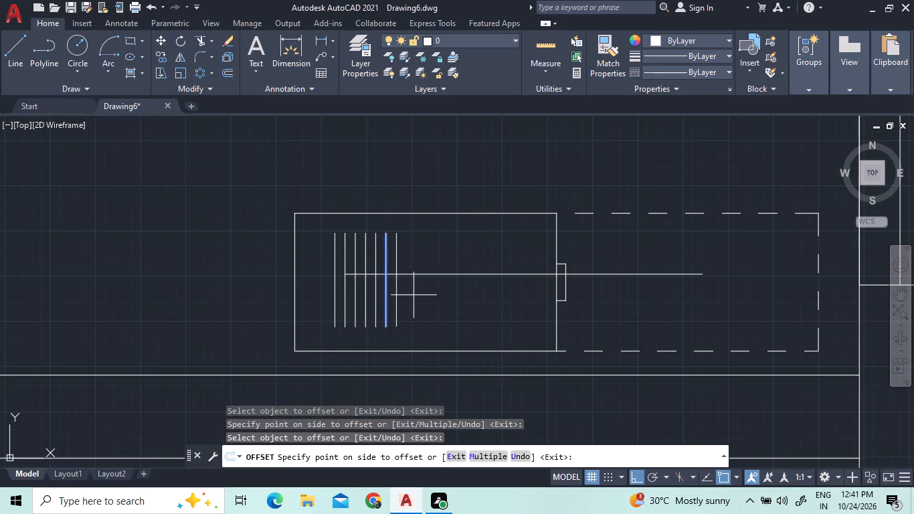
{"action": "left_click", "coordinate": [414, 295]}
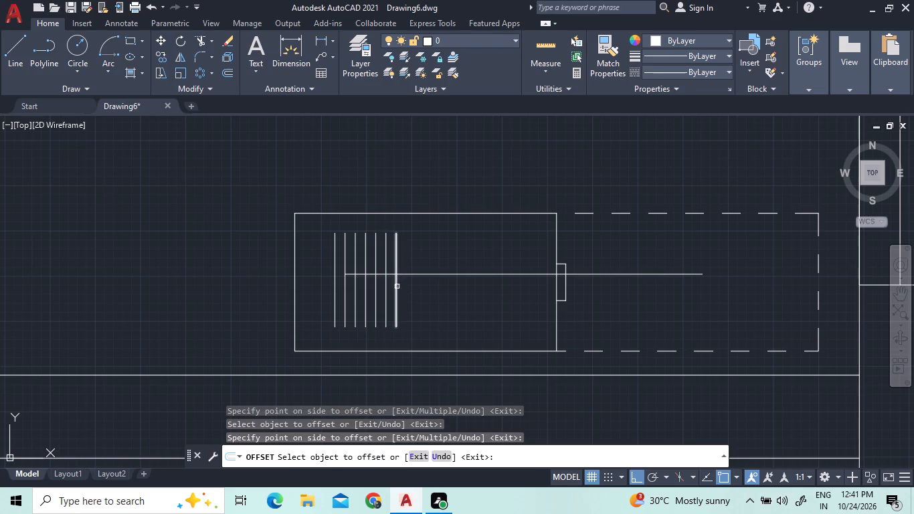
{"action": "left_click", "coordinate": [397, 287]}
{"action": "left_click", "coordinate": [446, 294]}
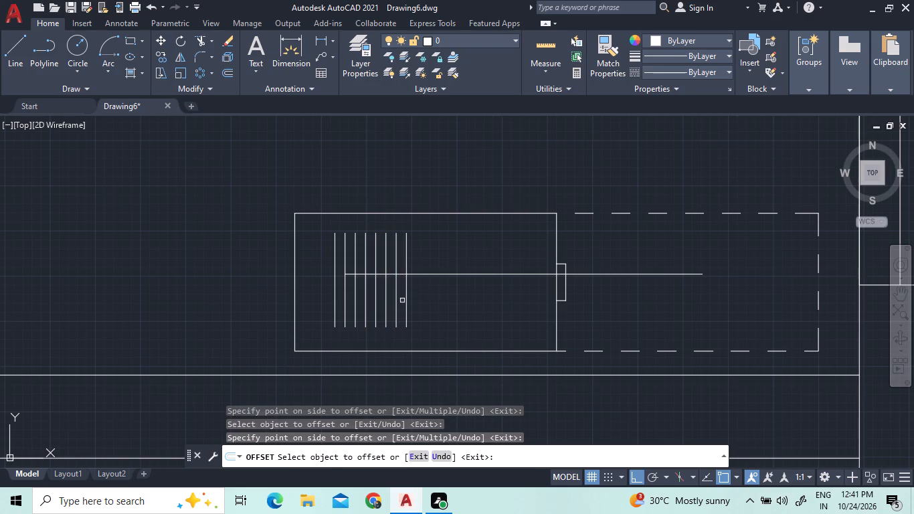
{"action": "left_click", "coordinate": [406, 298]}
{"action": "left_click", "coordinate": [460, 303]}
{"action": "left_click", "coordinate": [414, 290]}
{"action": "left_click", "coordinate": [419, 286]}
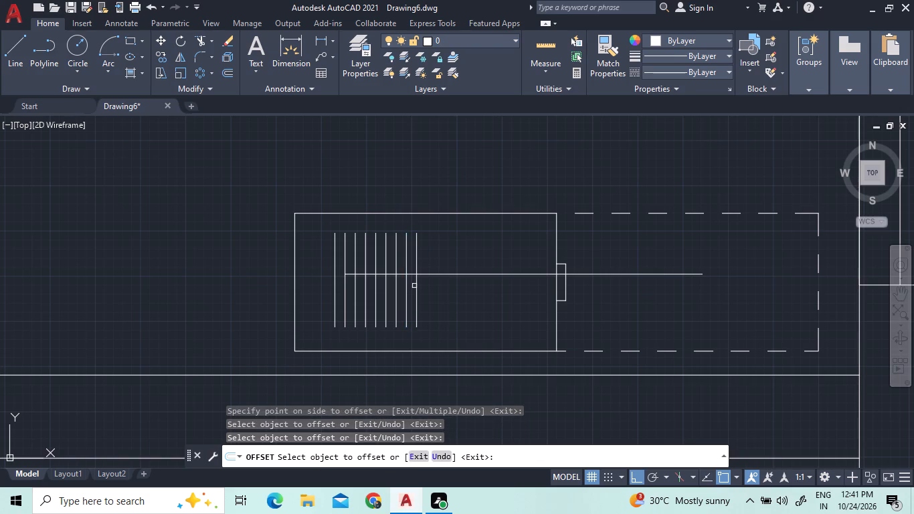
{"action": "left_click", "coordinate": [417, 286]}
{"action": "left_click", "coordinate": [460, 296]}
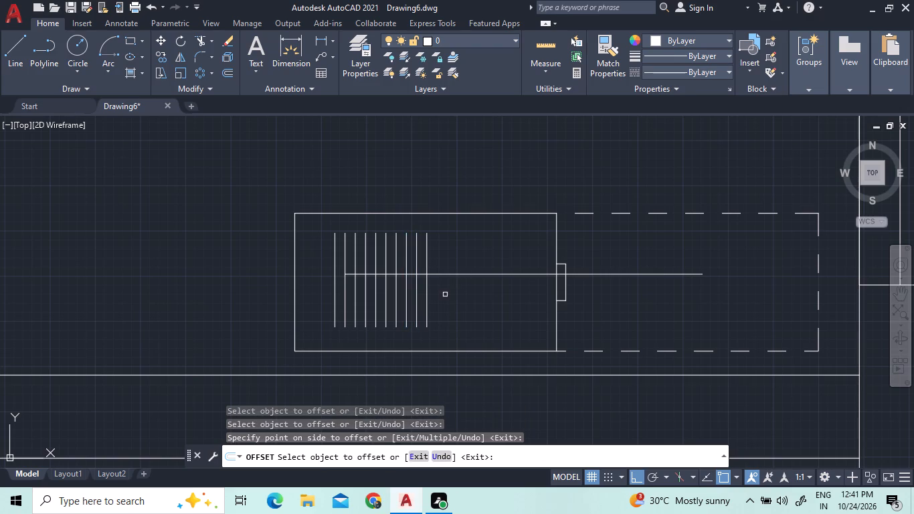
Offset six further vertical lines from the last one at the same spacing, continuing toward the cabinet's handle side.
{"action": "left_click", "coordinate": [426, 291]}
{"action": "left_click", "coordinate": [454, 292]}
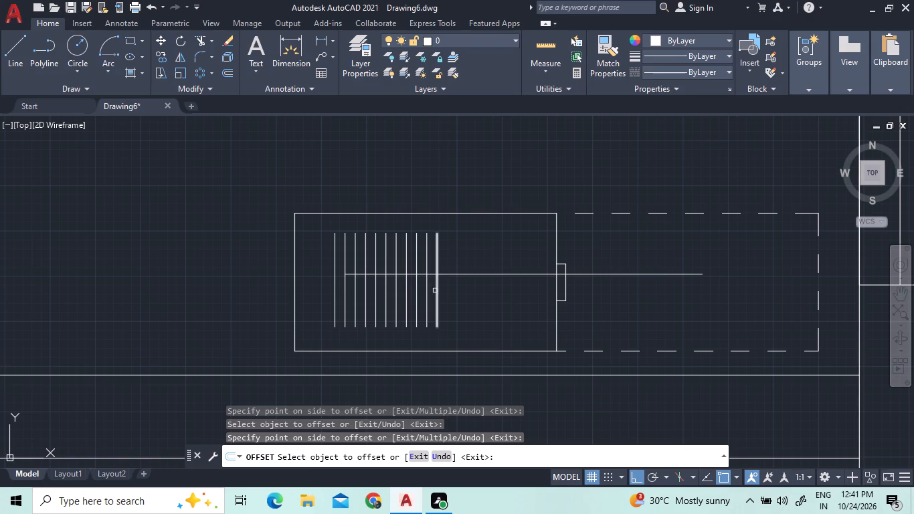
{"action": "left_click", "coordinate": [437, 293]}
{"action": "left_click", "coordinate": [461, 291]}
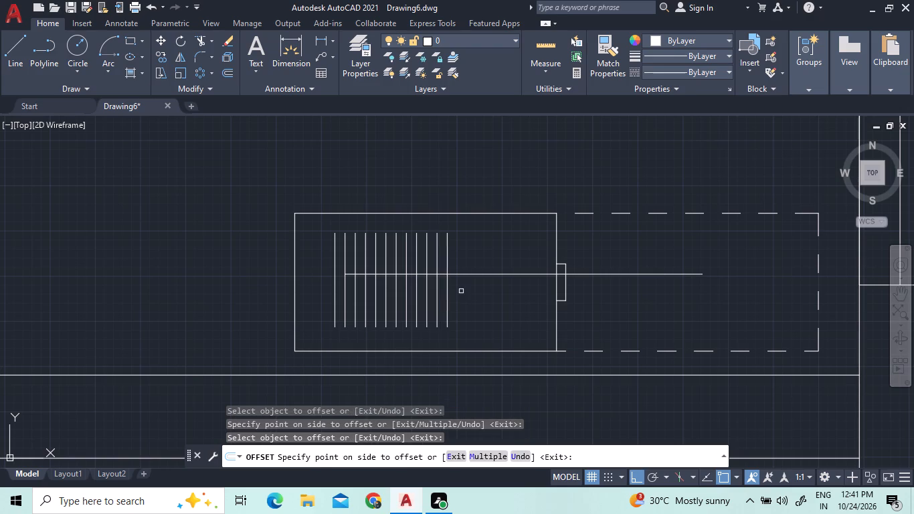
{"action": "left_click", "coordinate": [446, 288]}
{"action": "left_click", "coordinate": [490, 284]}
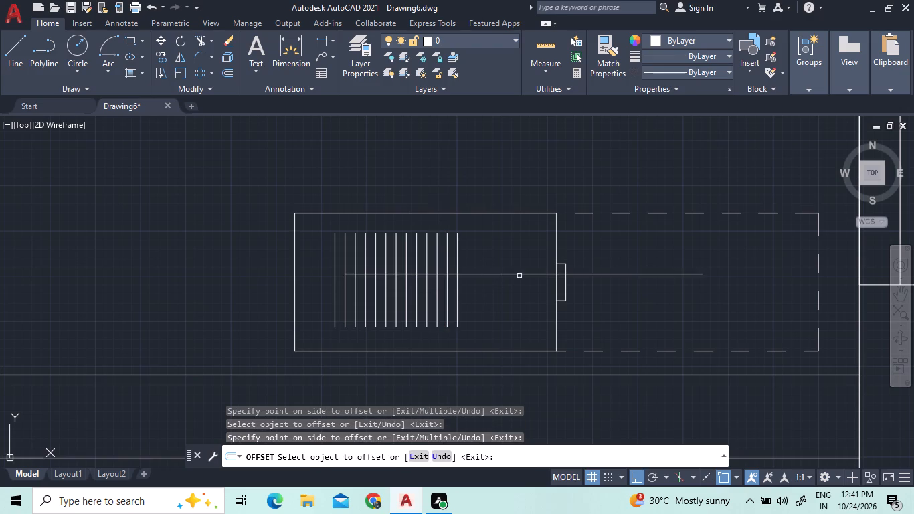
{"action": "left_click", "coordinate": [456, 262]}
{"action": "left_click", "coordinate": [484, 257]}
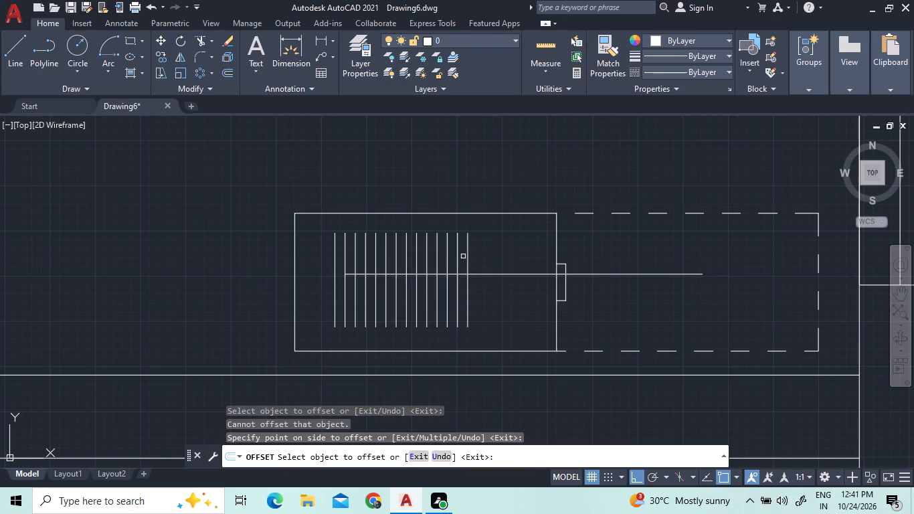
{"action": "left_click", "coordinate": [463, 256]}
{"action": "left_click", "coordinate": [467, 262]}
{"action": "left_click", "coordinate": [488, 262]}
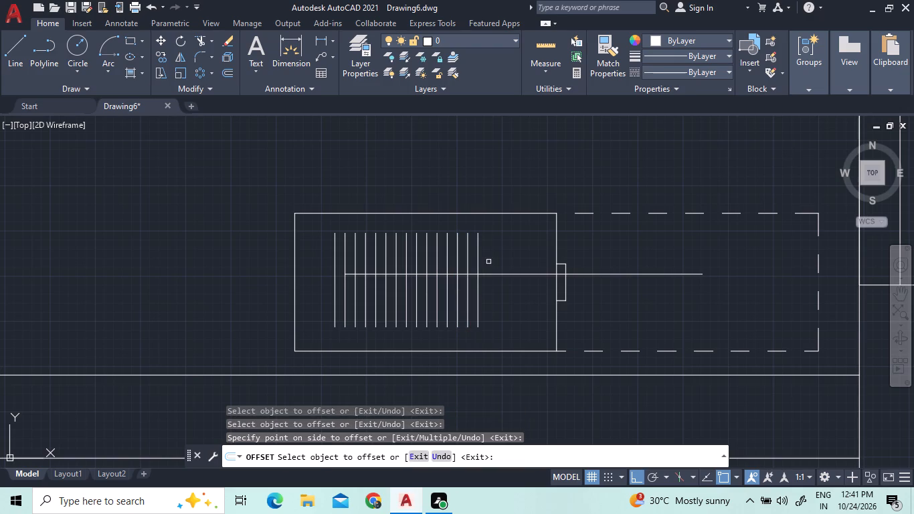
{"action": "left_click", "coordinate": [477, 261]}
{"action": "left_click", "coordinate": [504, 264]}
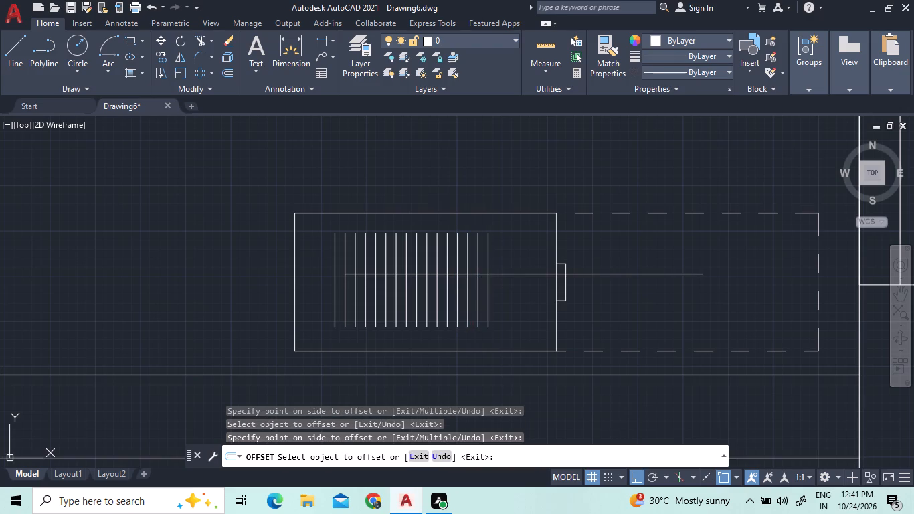
Offset the final five vertical lines at the same spacing, ending just short of the cabinet's handle side.
{"action": "left_click", "coordinate": [488, 260]}
{"action": "left_click", "coordinate": [507, 262]}
{"action": "left_click", "coordinate": [498, 260]}
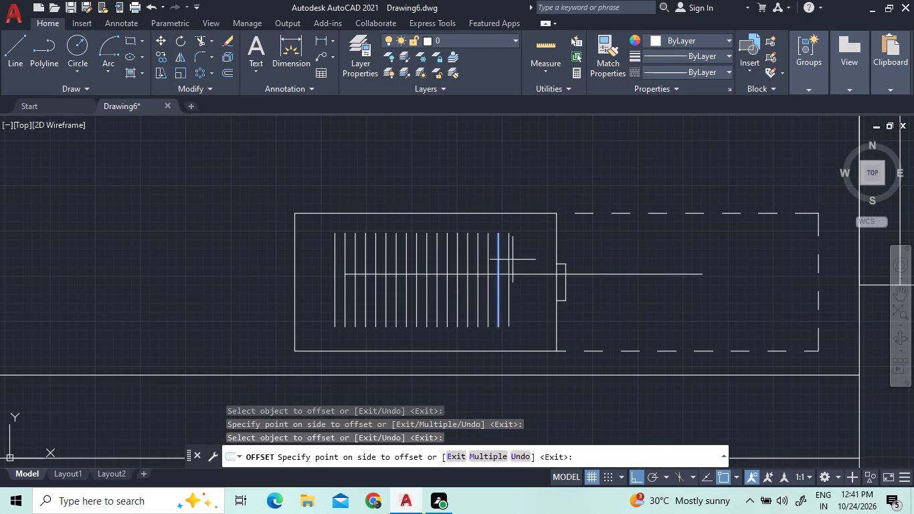
{"action": "left_click", "coordinate": [518, 260]}
{"action": "left_click", "coordinate": [509, 259]}
{"action": "left_click", "coordinate": [527, 262]}
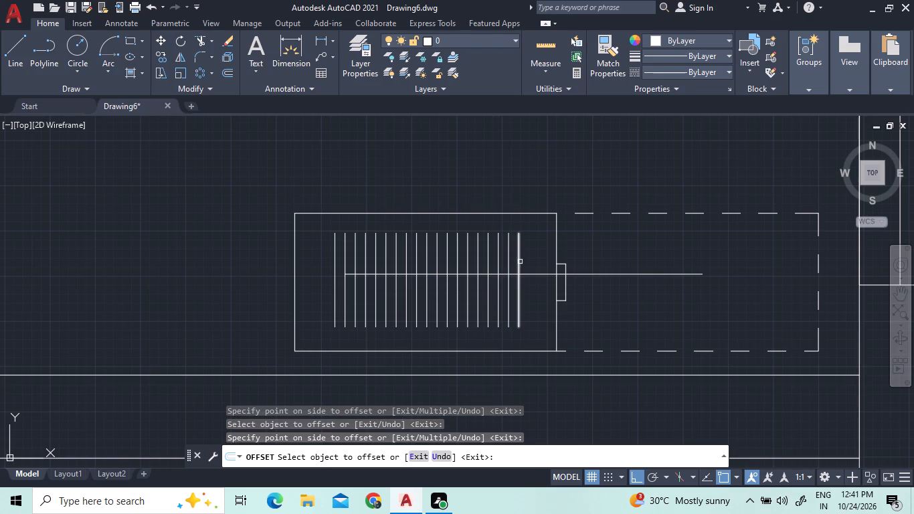
{"action": "left_click", "coordinate": [518, 262]}
{"action": "left_click", "coordinate": [534, 262]}
{"action": "left_click", "coordinate": [529, 260]}
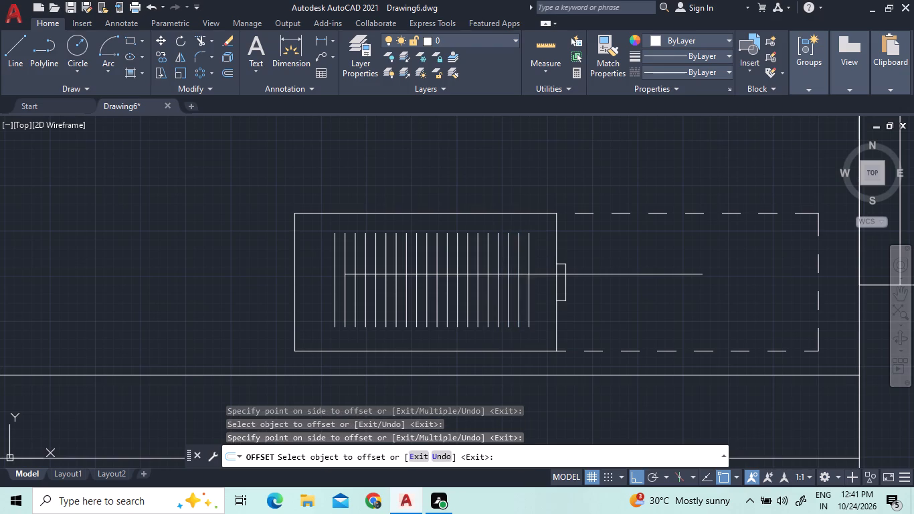
{"action": "left_click", "coordinate": [534, 260]}
{"action": "scroll", "coordinate": [509, 353], "scroll_direction": "down", "scroll_amount": 1}
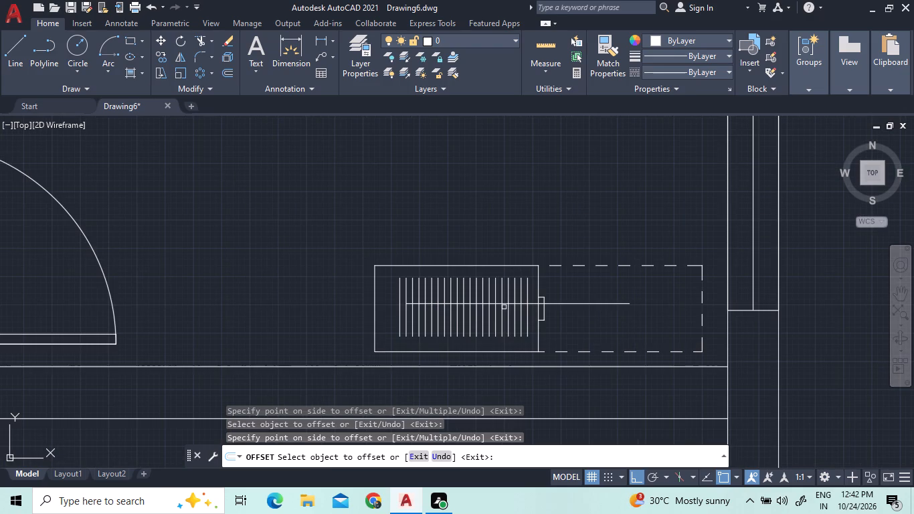
{"action": "right_click", "coordinate": [454, 173]}
{"action": "left_click", "coordinate": [468, 182]}
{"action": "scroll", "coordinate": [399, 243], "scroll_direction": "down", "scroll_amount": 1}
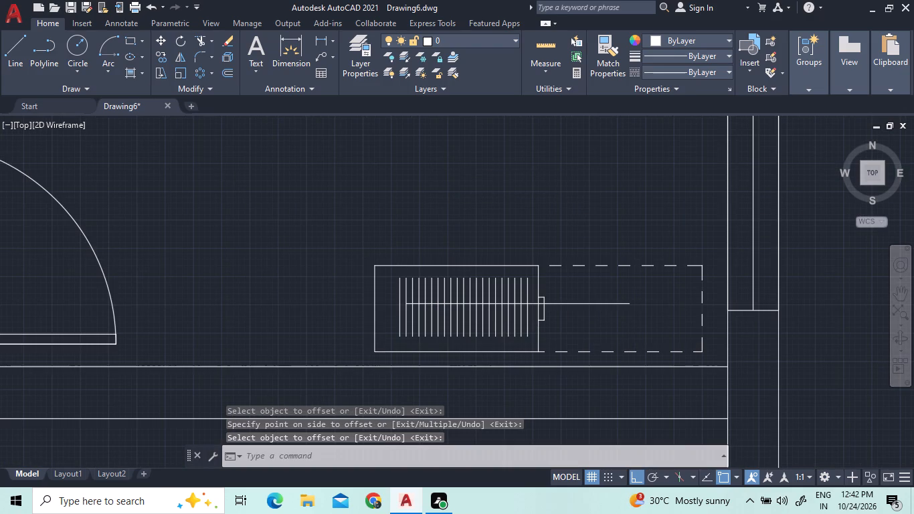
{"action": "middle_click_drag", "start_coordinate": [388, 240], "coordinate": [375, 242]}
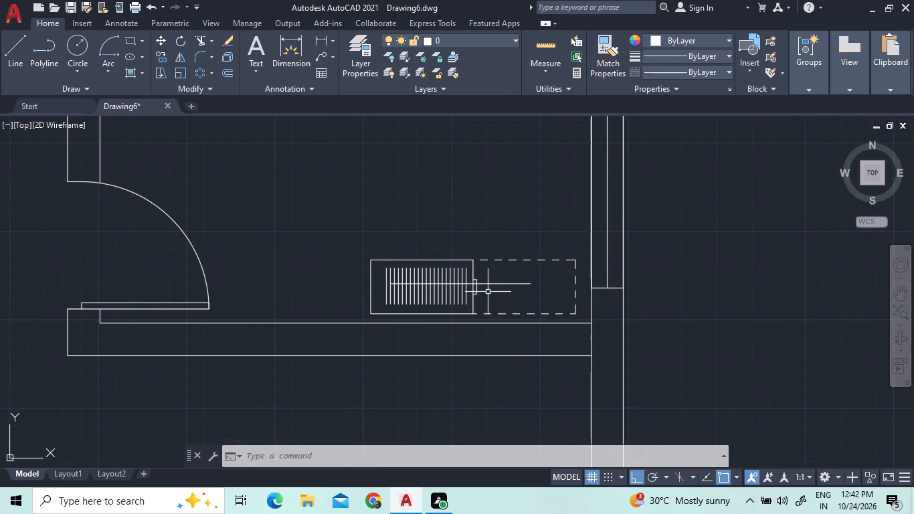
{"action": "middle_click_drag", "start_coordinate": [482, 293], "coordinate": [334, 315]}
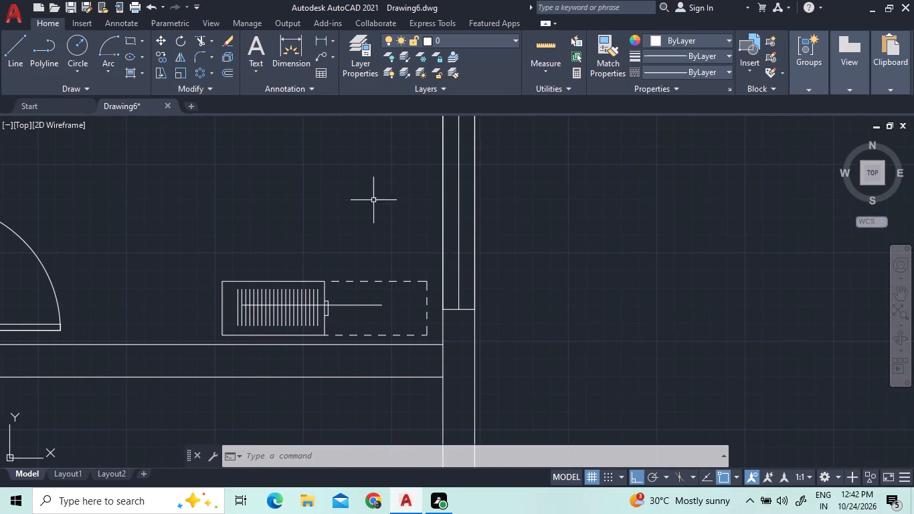
Erase the window's rectangular outline in the bedroom's outer wall beside the cabinet, leaving the window's centre line in place.
{"action": "middle_click_drag", "start_coordinate": [375, 306], "coordinate": [377, 350]}
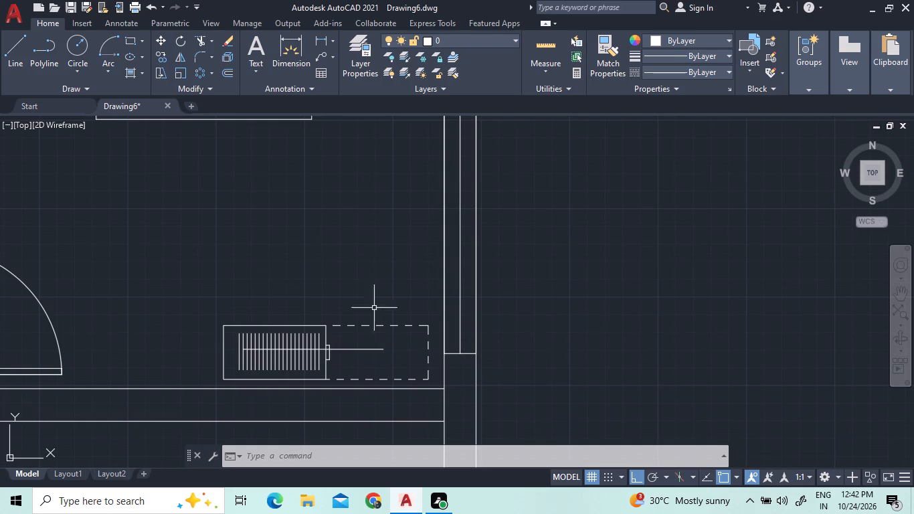
{"action": "scroll", "coordinate": [355, 310], "scroll_direction": "down", "scroll_amount": 1}
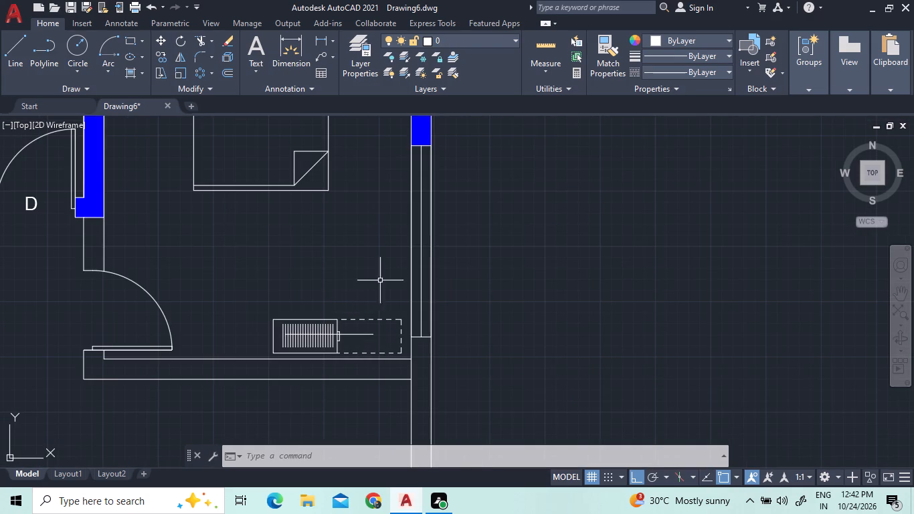
{"action": "scroll", "coordinate": [417, 335], "scroll_direction": "up", "scroll_amount": 1}
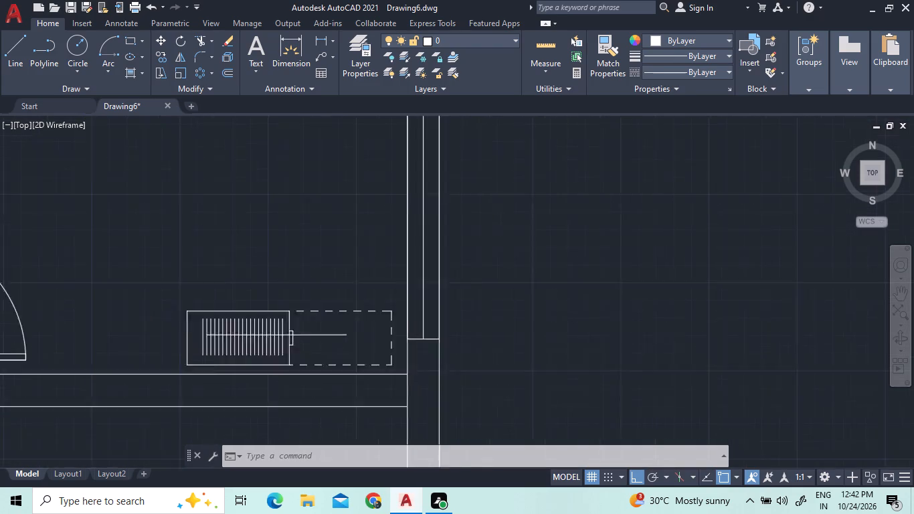
{"action": "scroll", "coordinate": [417, 335], "scroll_direction": "up", "scroll_amount": 1}
{"action": "left_click", "coordinate": [422, 343]}
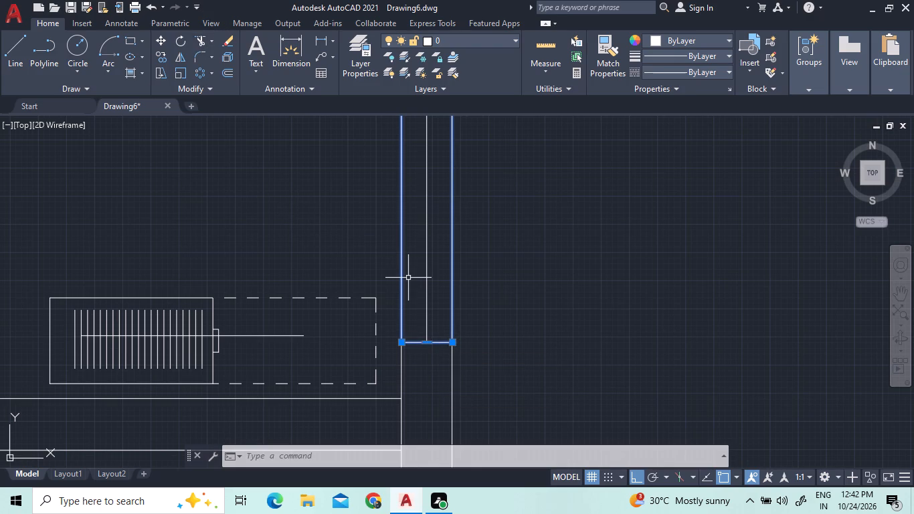
{"action": "key", "text": "Delete"}
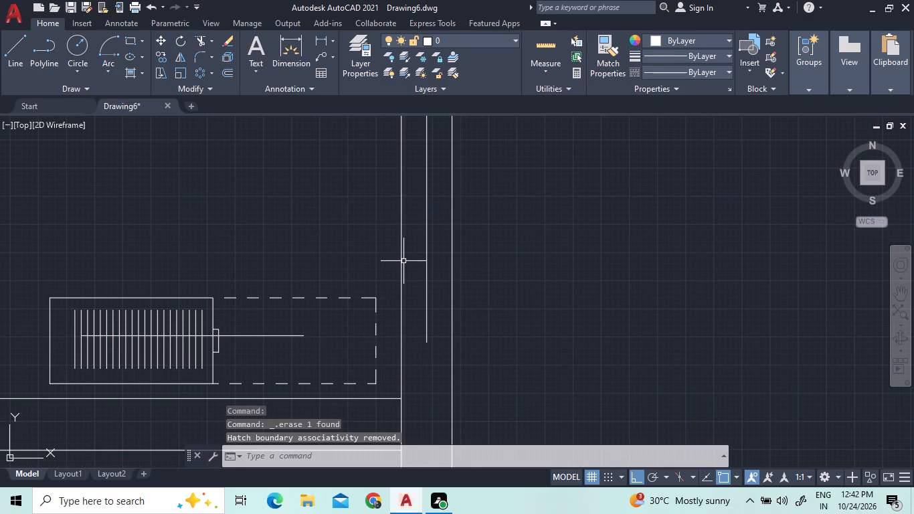
{"action": "scroll", "coordinate": [478, 302], "scroll_direction": "down", "scroll_amount": 2}
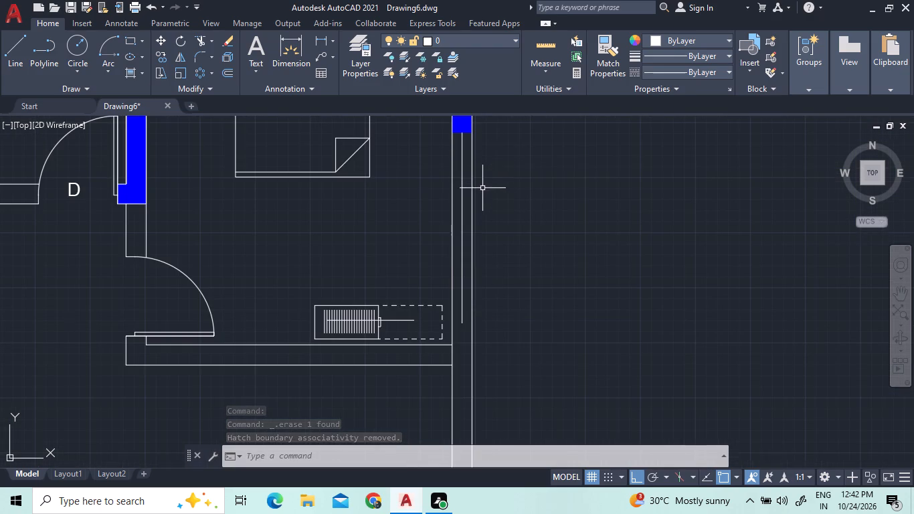
{"action": "scroll", "coordinate": [482, 189], "scroll_direction": "down", "scroll_amount": 1}
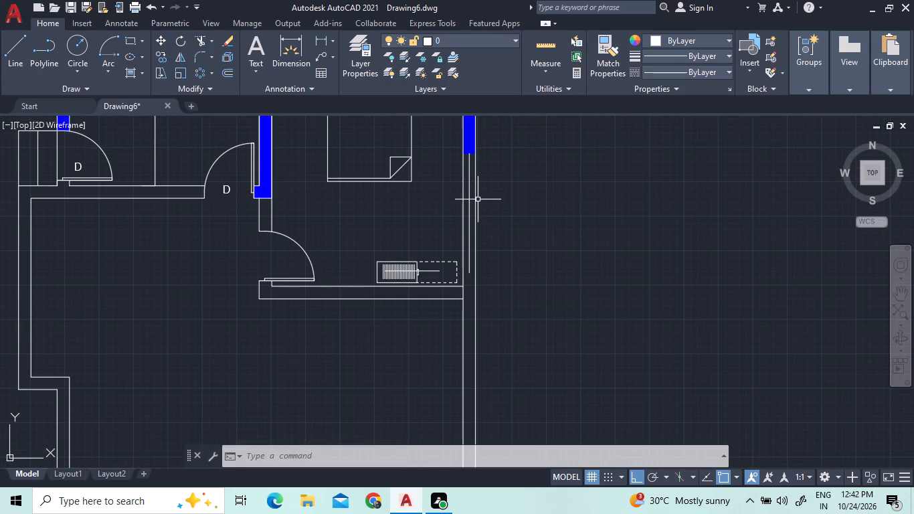
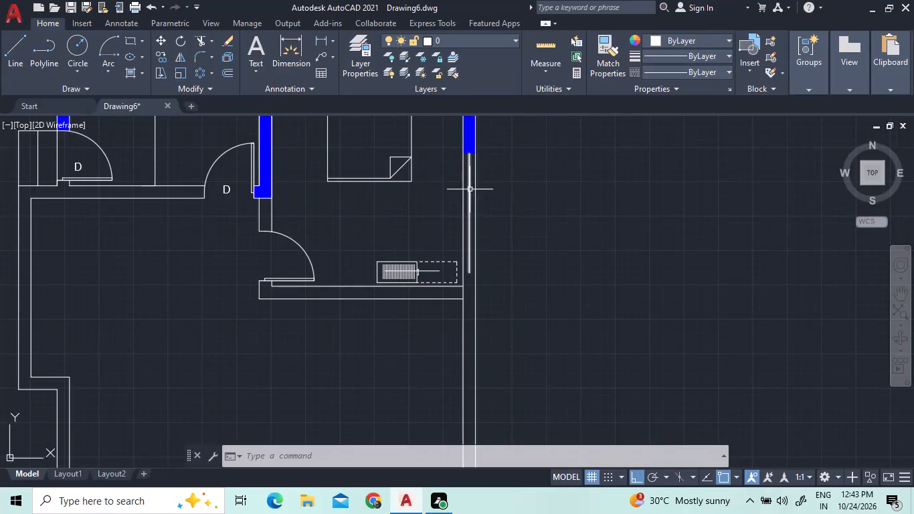
Erase the vertical line inside the bedroom's outer side wall, directly below the blue-filled wall section.
{"action": "left_click", "coordinate": [470, 186]}
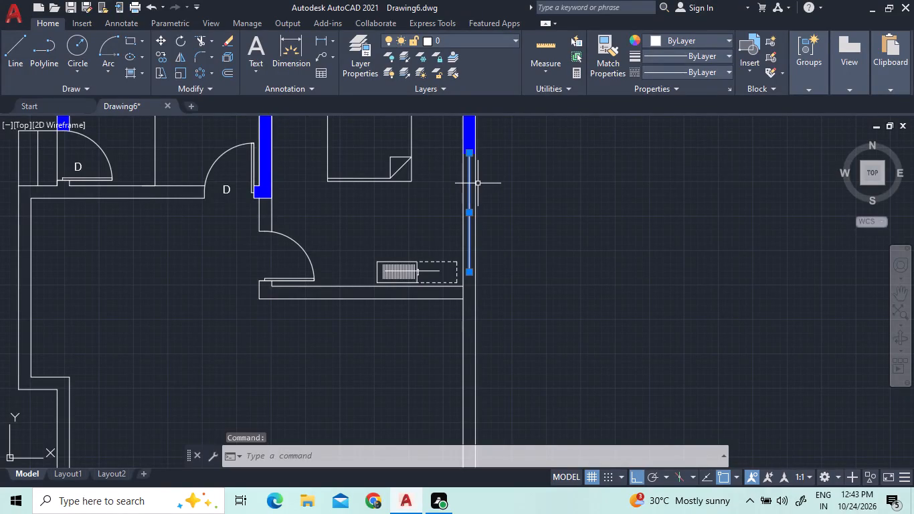
{"action": "key", "text": "Delete"}
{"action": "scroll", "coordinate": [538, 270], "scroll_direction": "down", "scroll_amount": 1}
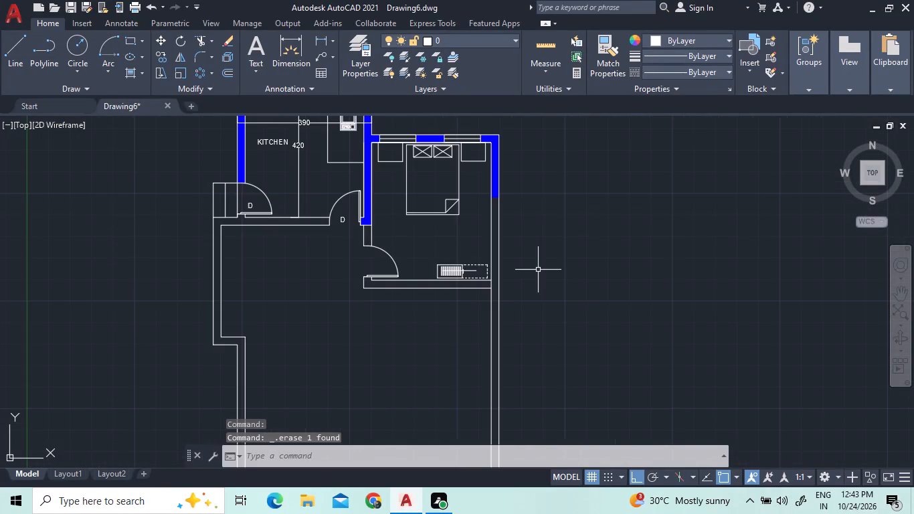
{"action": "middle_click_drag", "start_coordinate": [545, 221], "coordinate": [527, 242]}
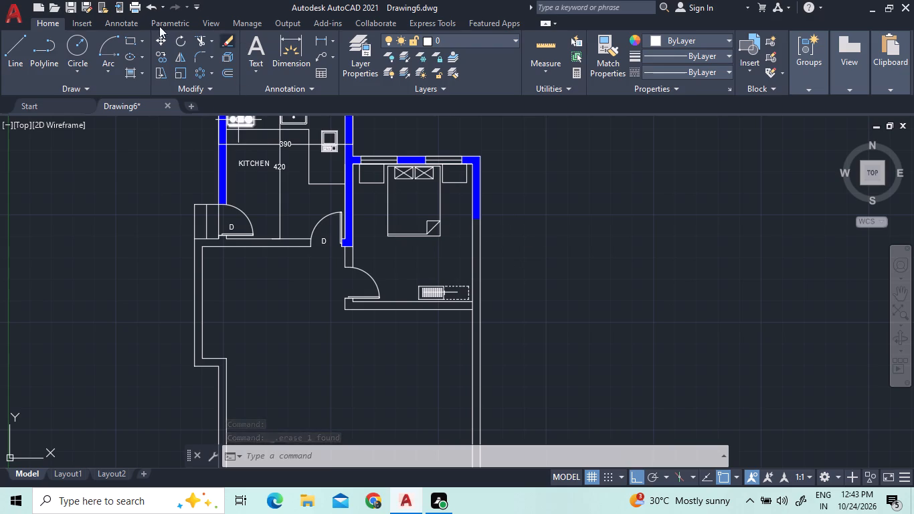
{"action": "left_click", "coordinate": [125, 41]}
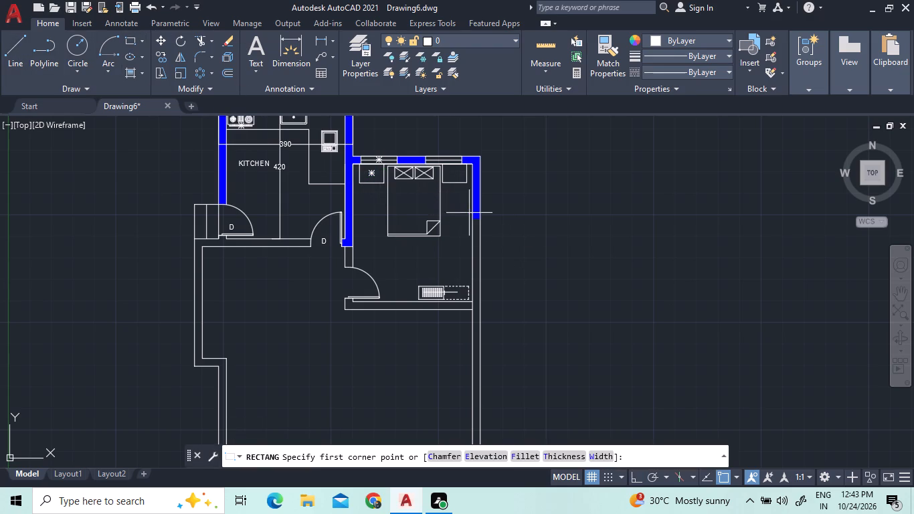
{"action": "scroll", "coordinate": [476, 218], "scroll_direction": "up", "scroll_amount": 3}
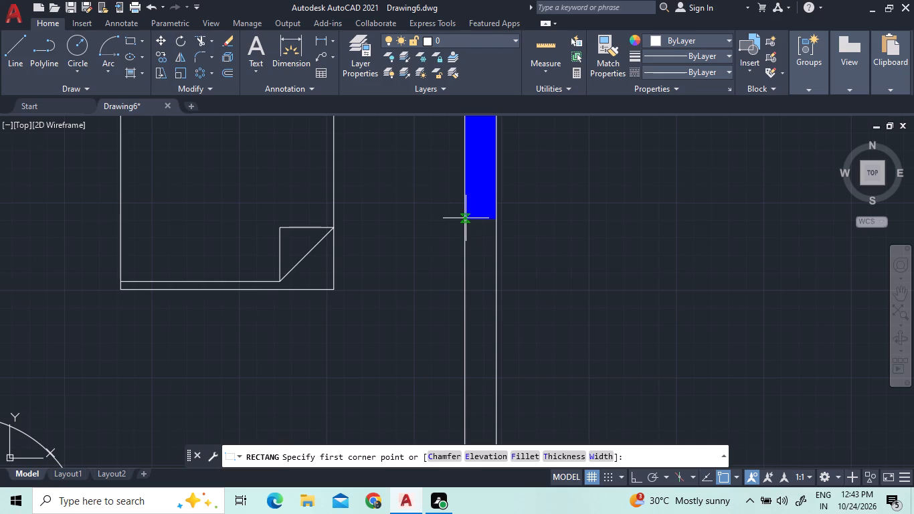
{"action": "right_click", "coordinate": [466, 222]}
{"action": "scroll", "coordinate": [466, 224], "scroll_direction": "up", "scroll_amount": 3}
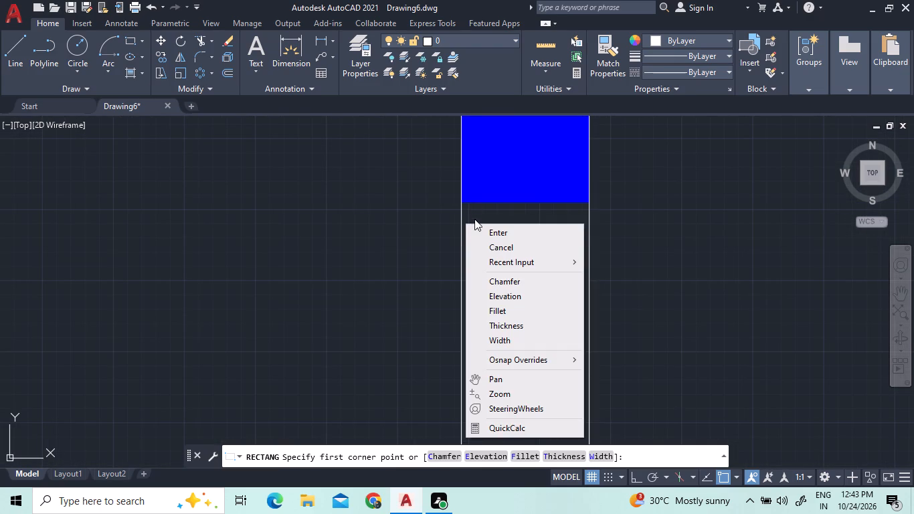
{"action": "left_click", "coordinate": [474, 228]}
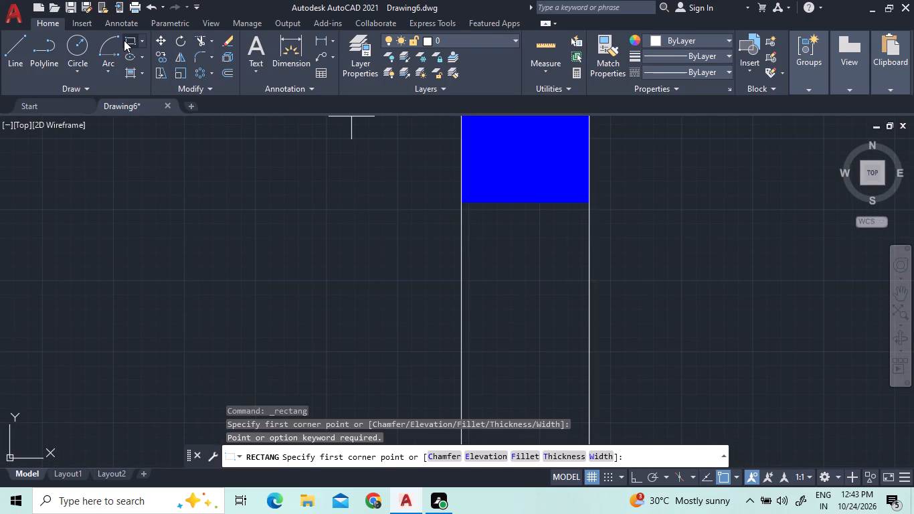
Draw a window rectangle across the full thickness of the bedroom's outer side wall, starting at the lower end of the blue fill.
{"action": "left_click", "coordinate": [124, 40]}
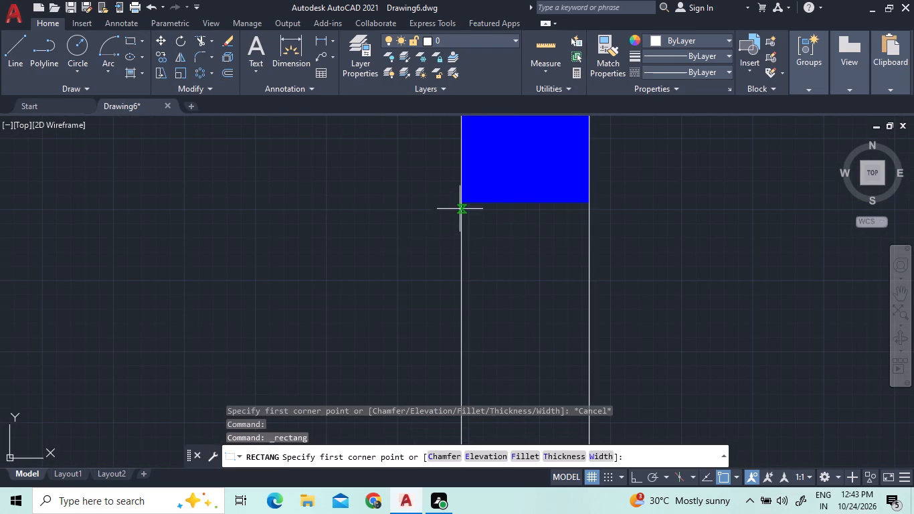
{"action": "scroll", "coordinate": [458, 202], "scroll_direction": "up", "scroll_amount": 3}
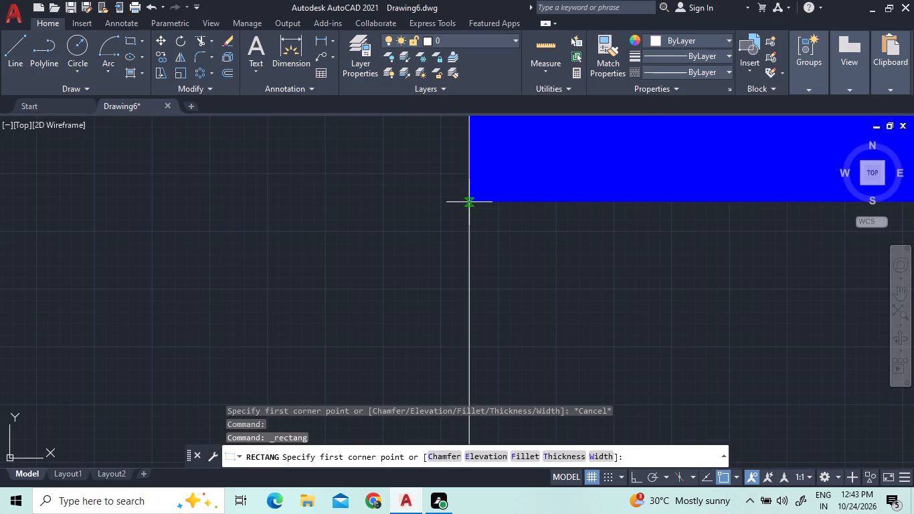
{"action": "left_click", "coordinate": [469, 202]}
{"action": "scroll", "coordinate": [564, 281], "scroll_direction": "down", "scroll_amount": 5}
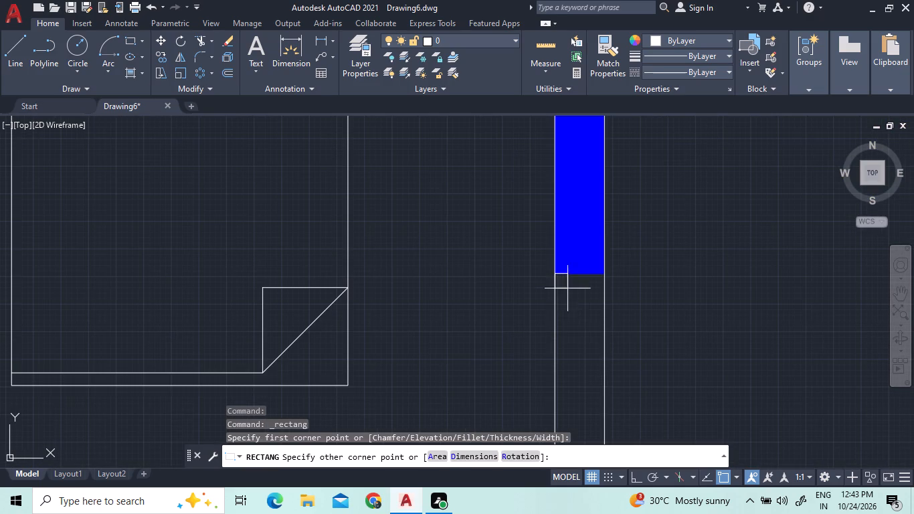
{"action": "scroll", "coordinate": [610, 351], "scroll_direction": "down", "scroll_amount": 1}
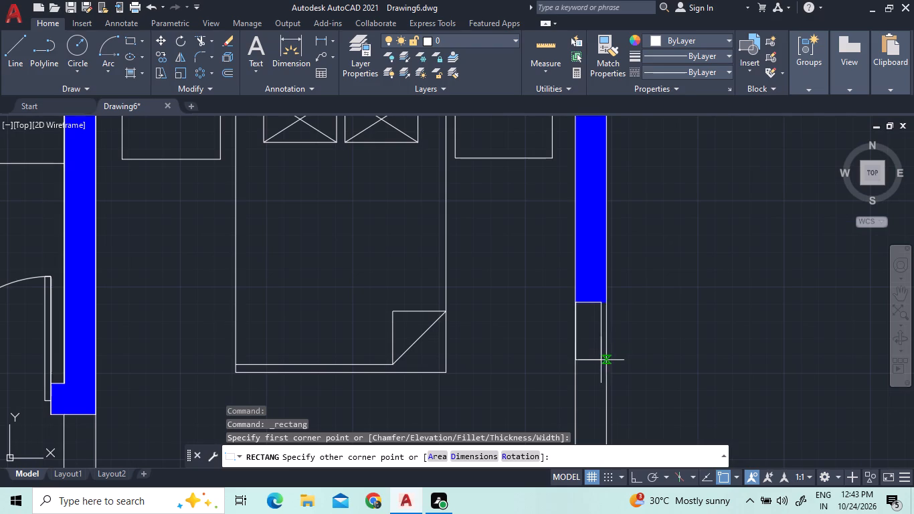
{"action": "scroll", "coordinate": [602, 397], "scroll_direction": "up", "scroll_amount": 2}
{"action": "scroll", "coordinate": [610, 388], "scroll_direction": "down", "scroll_amount": 2}
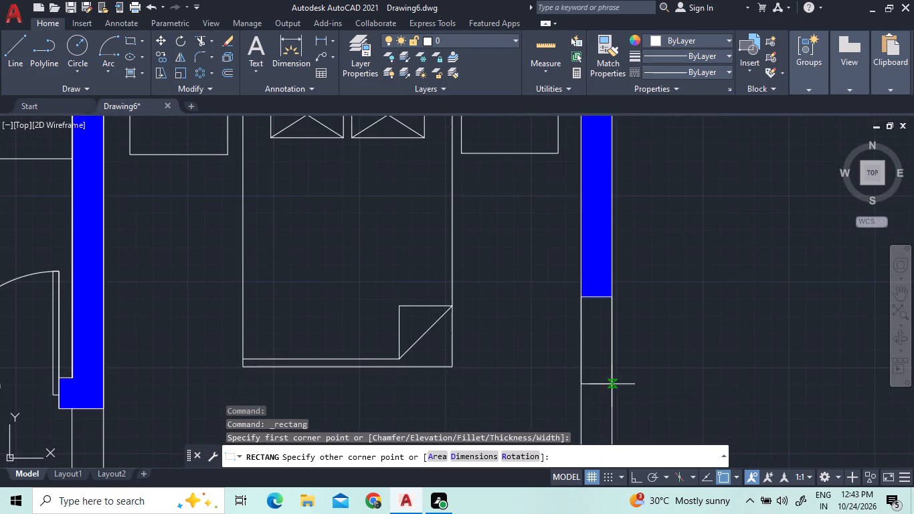
{"action": "scroll", "coordinate": [612, 384], "scroll_direction": "down", "scroll_amount": 2}
{"action": "scroll", "coordinate": [611, 425], "scroll_direction": "up", "scroll_amount": 2}
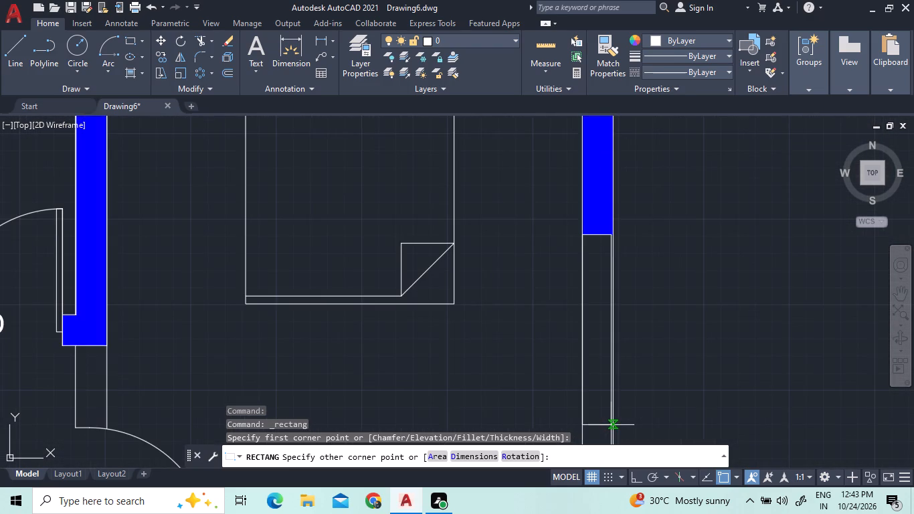
{"action": "scroll", "coordinate": [611, 425], "scroll_direction": "up", "scroll_amount": 2}
{"action": "scroll", "coordinate": [616, 424], "scroll_direction": "down", "scroll_amount": 1}
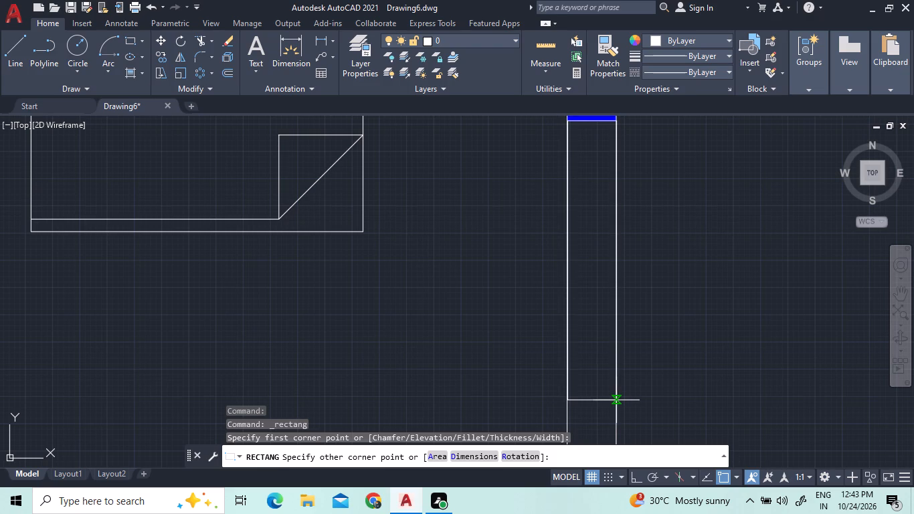
{"action": "scroll", "coordinate": [616, 400], "scroll_direction": "up", "scroll_amount": 5}
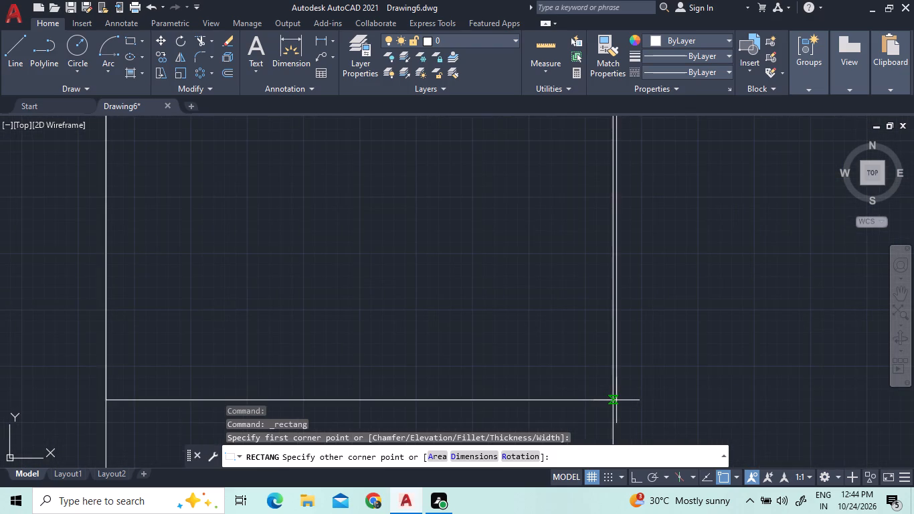
{"action": "scroll", "coordinate": [616, 400], "scroll_direction": "up", "scroll_amount": 3}
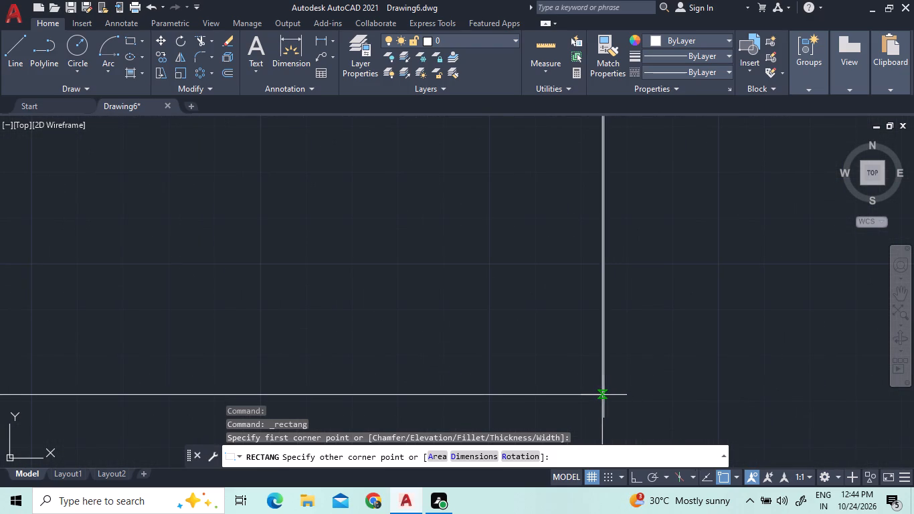
{"action": "left_click", "coordinate": [602, 394]}
Draw a vertical centre line through the new window rectangle, from the midpoint of its top edge to the midpoint of its bottom edge.
{"action": "scroll", "coordinate": [602, 394], "scroll_direction": "down", "scroll_amount": 8}
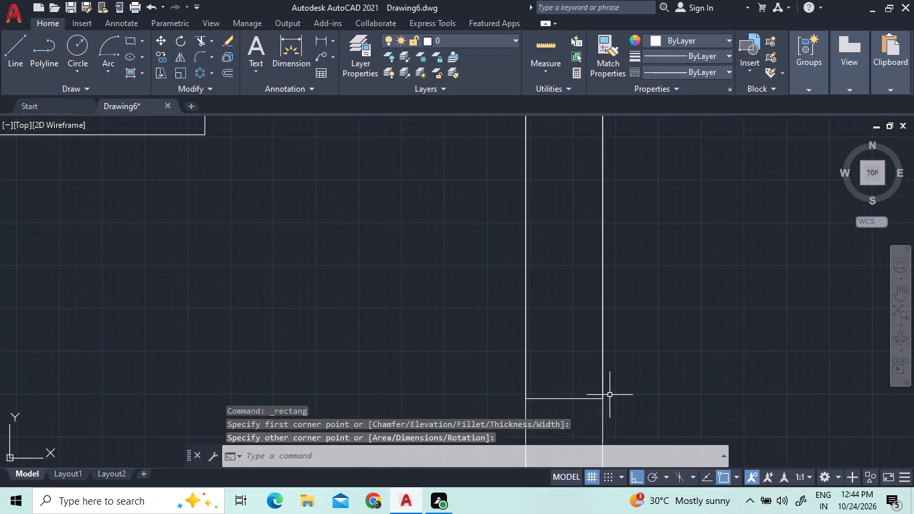
{"action": "scroll", "coordinate": [610, 395], "scroll_direction": "down", "scroll_amount": 4}
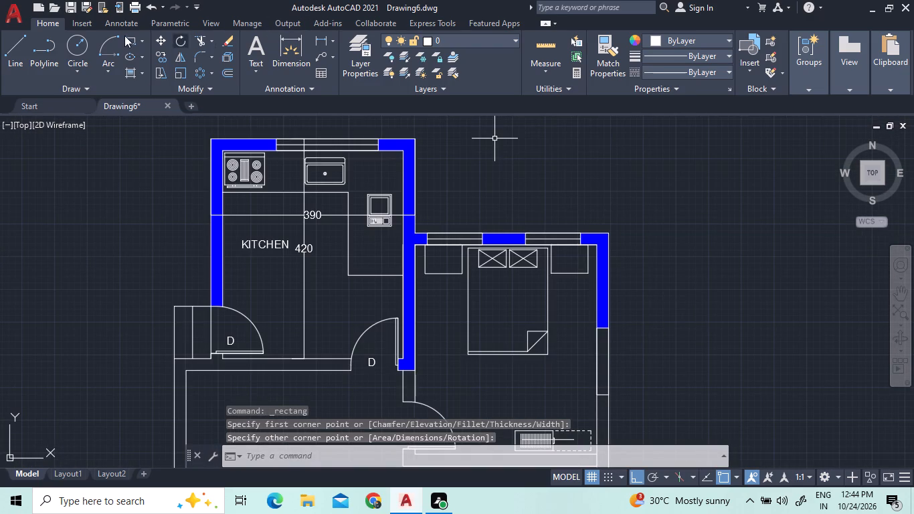
{"action": "left_click", "coordinate": [9, 60]}
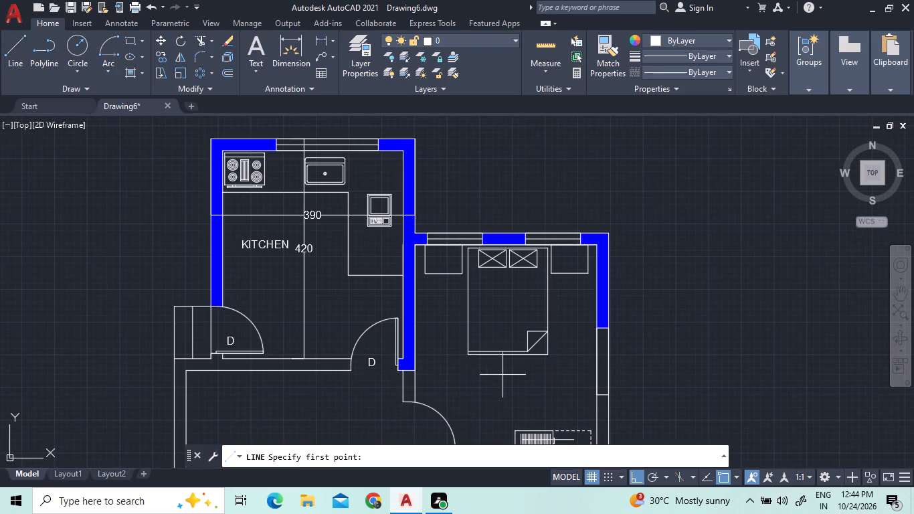
{"action": "scroll", "coordinate": [603, 346], "scroll_direction": "up", "scroll_amount": 3}
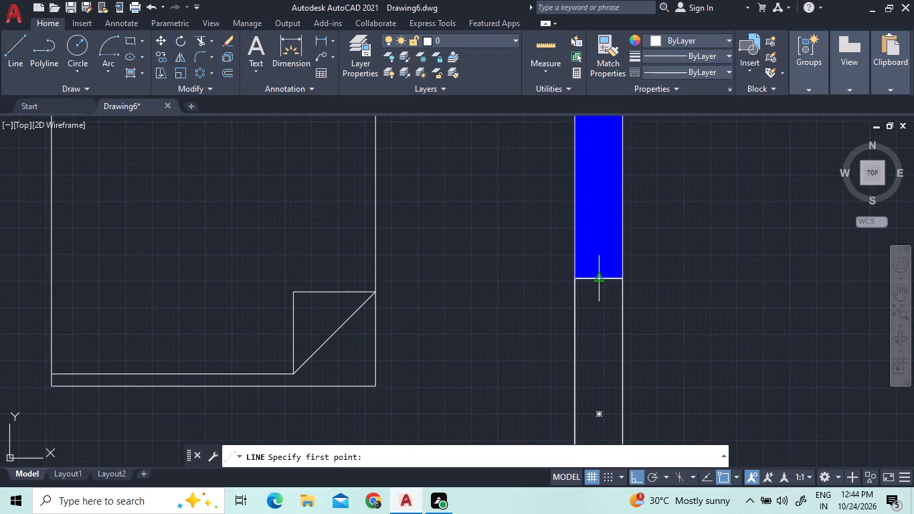
{"action": "left_click", "coordinate": [600, 278]}
{"action": "scroll", "coordinate": [598, 346], "scroll_direction": "down", "scroll_amount": 4}
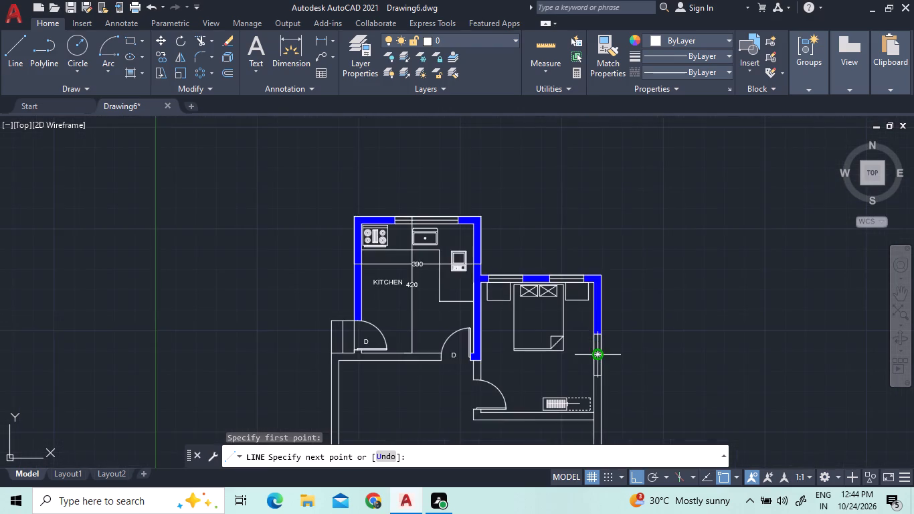
{"action": "scroll", "coordinate": [596, 355], "scroll_direction": "down", "scroll_amount": 1}
{"action": "scroll", "coordinate": [593, 370], "scroll_direction": "up", "scroll_amount": 8}
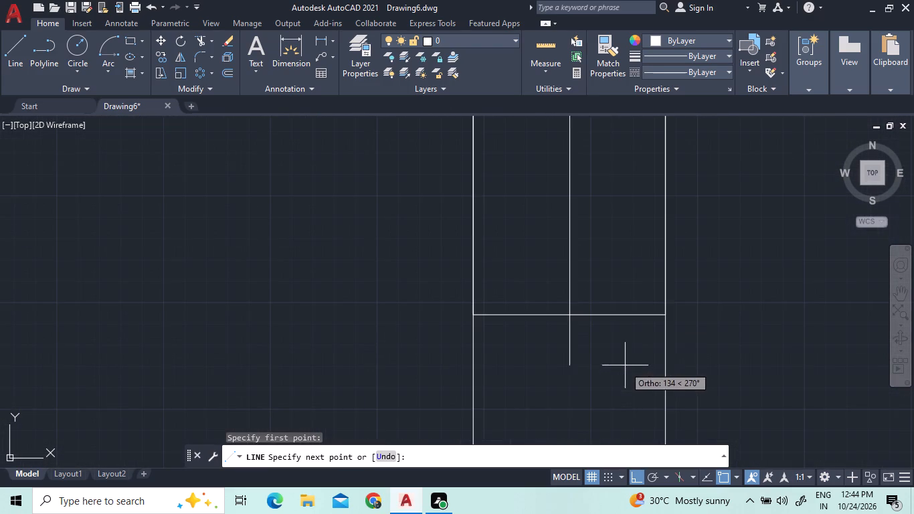
{"action": "left_click", "coordinate": [570, 314]}
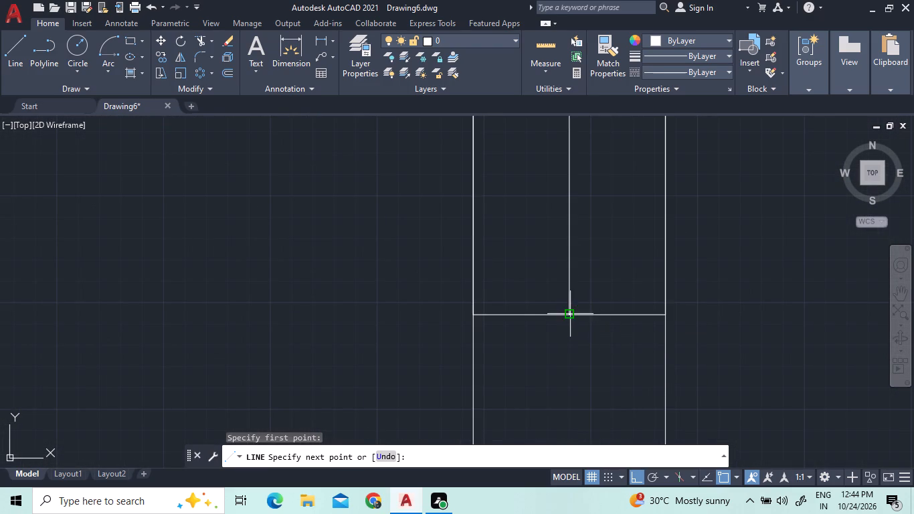
{"action": "right_click", "coordinate": [610, 273]}
{"action": "left_click", "coordinate": [617, 278]}
Trim the outer side wall's inner line between the two lines of the bedroom's lower wall to open the wall junction.
{"action": "scroll", "coordinate": [606, 329], "scroll_direction": "down", "scroll_amount": 1}
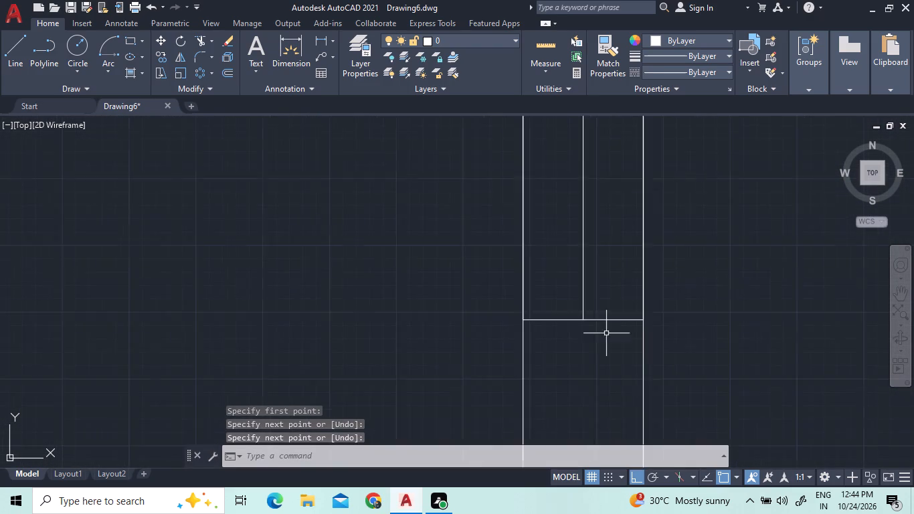
{"action": "scroll", "coordinate": [606, 334], "scroll_direction": "down", "scroll_amount": 4}
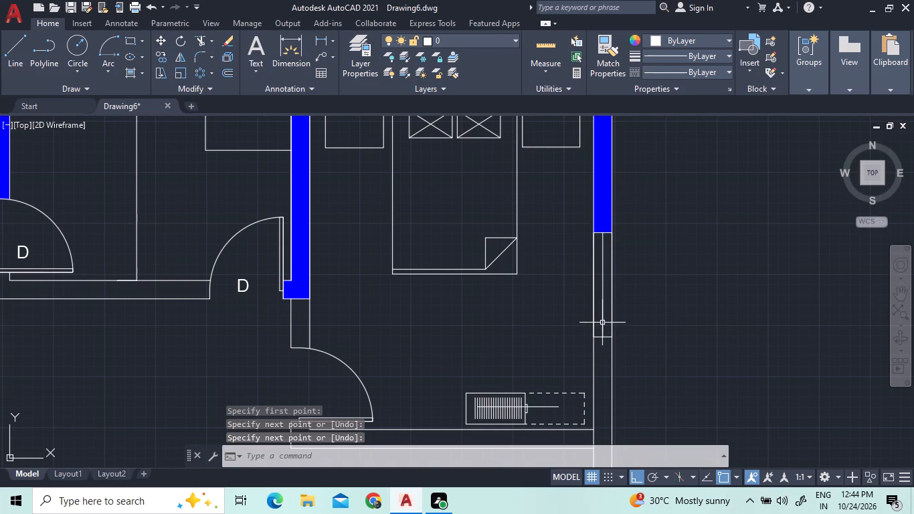
{"action": "scroll", "coordinate": [629, 301], "scroll_direction": "down", "scroll_amount": 2}
{"action": "scroll", "coordinate": [606, 372], "scroll_direction": "up", "scroll_amount": 3}
{"action": "scroll", "coordinate": [654, 290], "scroll_direction": "up", "scroll_amount": 1}
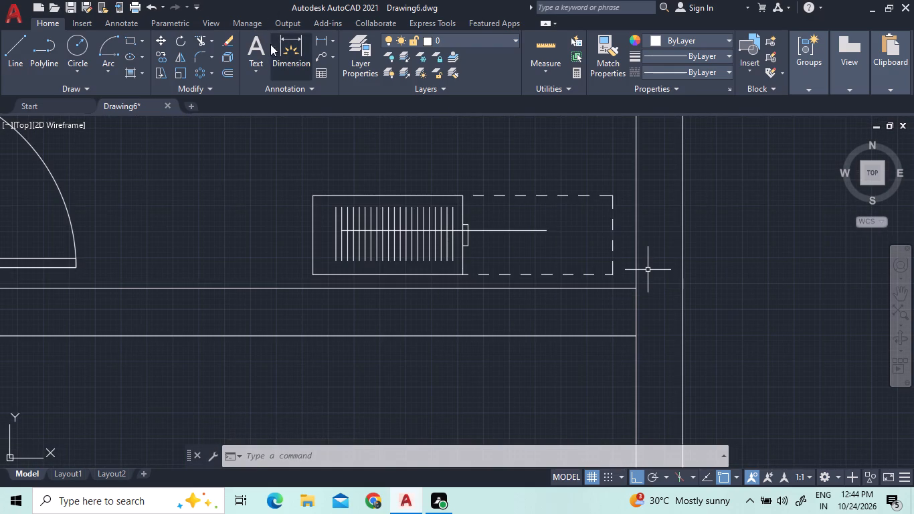
{"action": "left_click", "coordinate": [200, 35]}
{"action": "left_click", "coordinate": [636, 319]}
{"action": "right_click", "coordinate": [784, 264]}
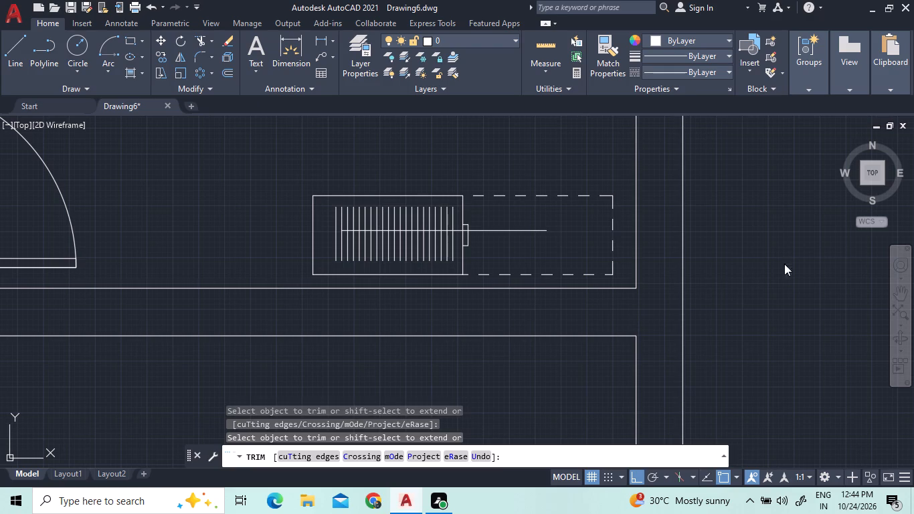
{"action": "left_click", "coordinate": [786, 271]}
{"action": "left_click", "coordinate": [800, 276]}
Inspect the bedroom's outer side wall around the lower wall junction and the lower end of the new window.
{"action": "scroll", "coordinate": [782, 293], "scroll_direction": "down", "scroll_amount": 2}
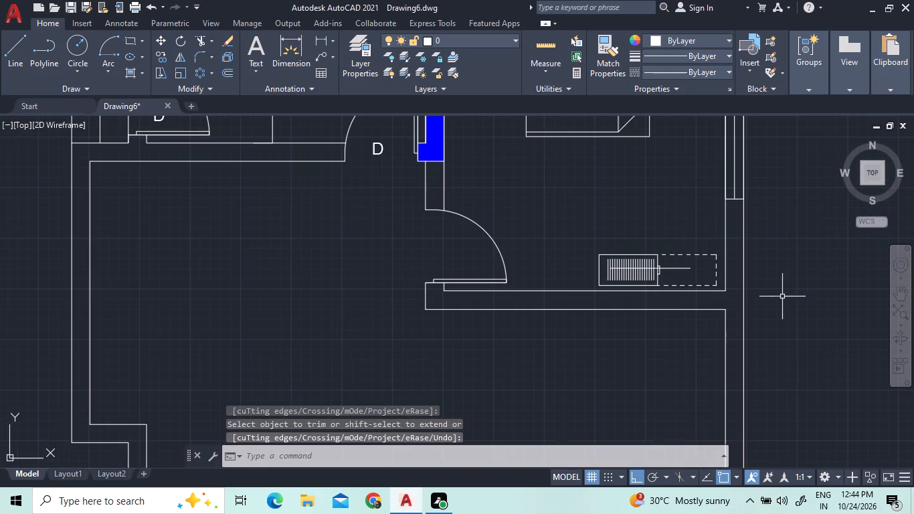
{"action": "scroll", "coordinate": [781, 299], "scroll_direction": "down", "scroll_amount": 1}
{"action": "middle_click_drag", "start_coordinate": [781, 299], "coordinate": [605, 382]}
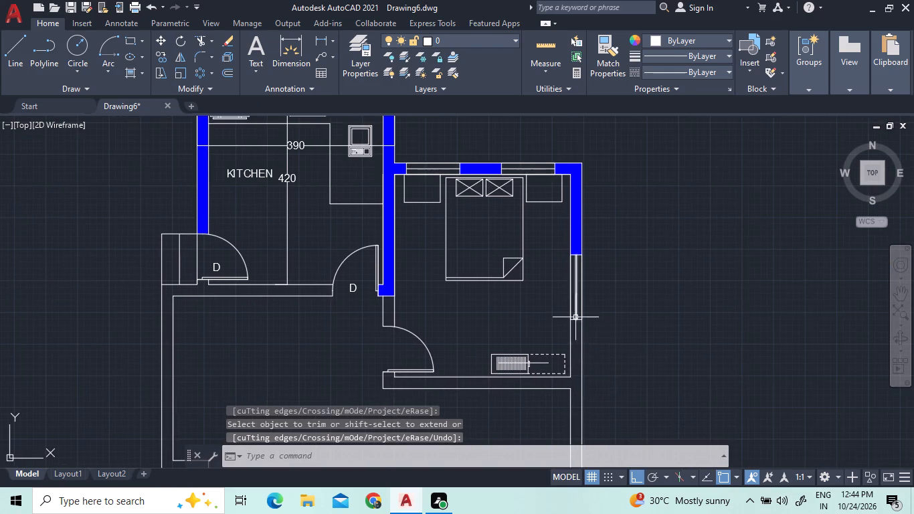
{"action": "scroll", "coordinate": [575, 317], "scroll_direction": "up", "scroll_amount": 7}
{"action": "scroll", "coordinate": [567, 244], "scroll_direction": "up", "scroll_amount": 4}
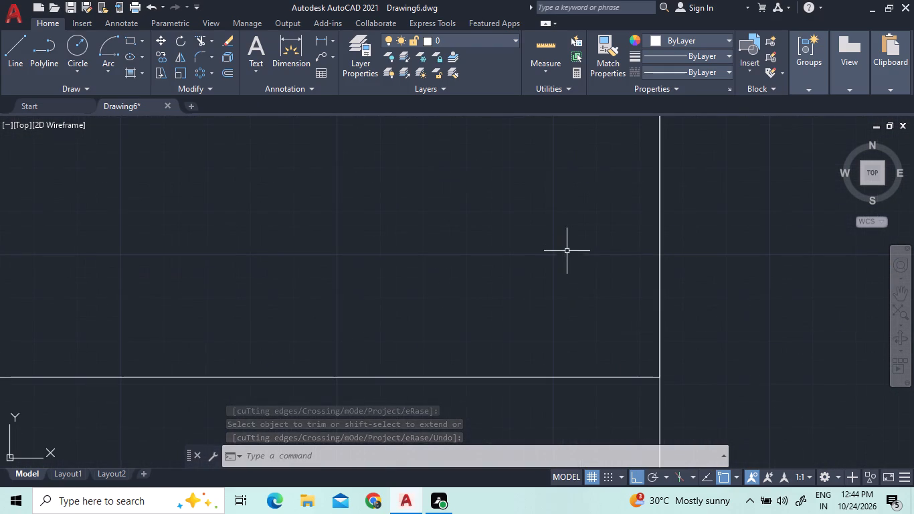
{"action": "scroll", "coordinate": [614, 304], "scroll_direction": "down", "scroll_amount": 9}
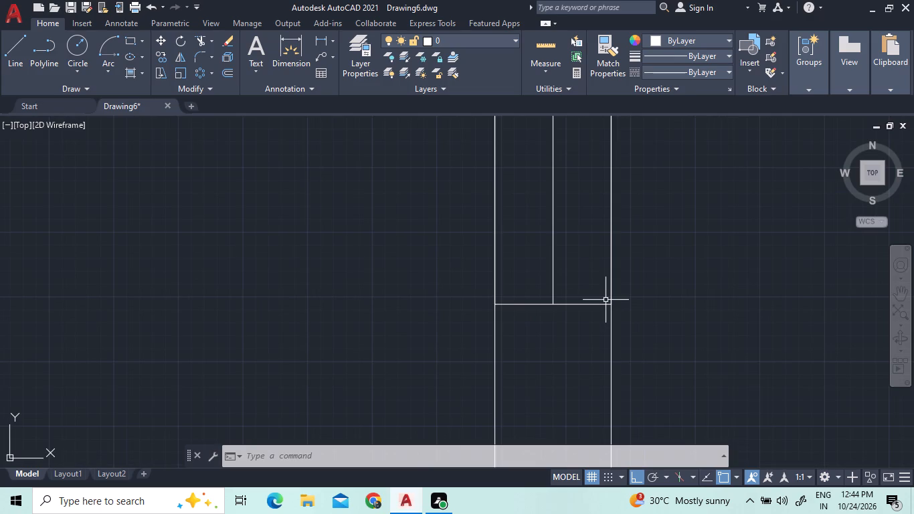
{"action": "scroll", "coordinate": [606, 300], "scroll_direction": "down", "scroll_amount": 4}
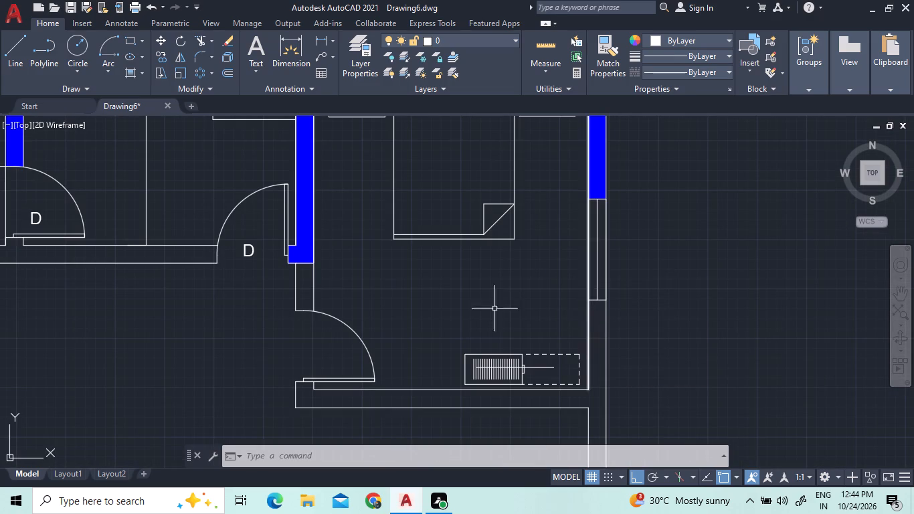
Copy the door label D from beside the kitchen's inner door into the swing of the bedroom door, with Ortho off.
{"action": "left_click", "coordinate": [249, 254]}
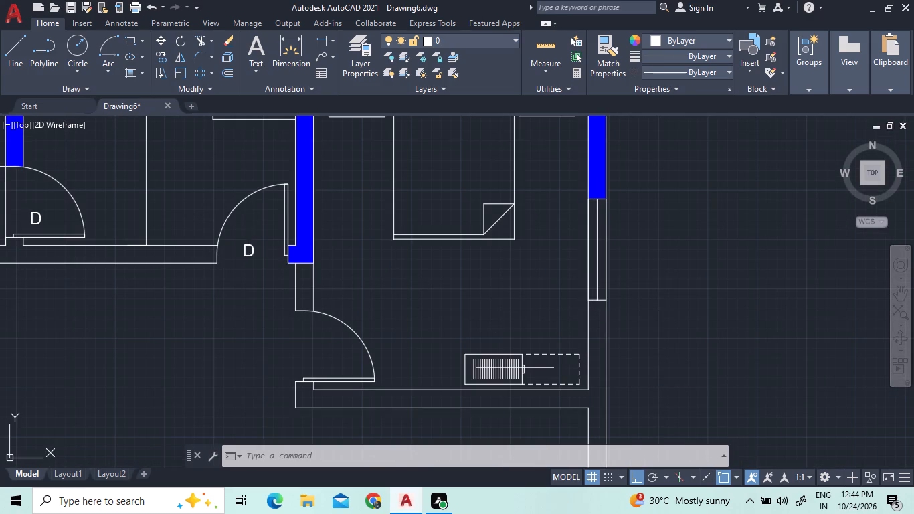
{"action": "right_click", "coordinate": [249, 254]}
{"action": "left_click", "coordinate": [263, 269]}
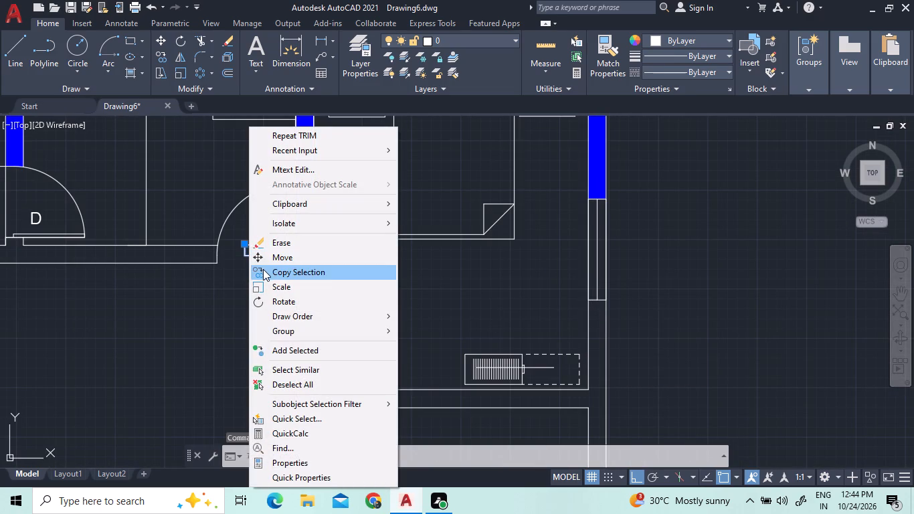
{"action": "left_click", "coordinate": [259, 260]}
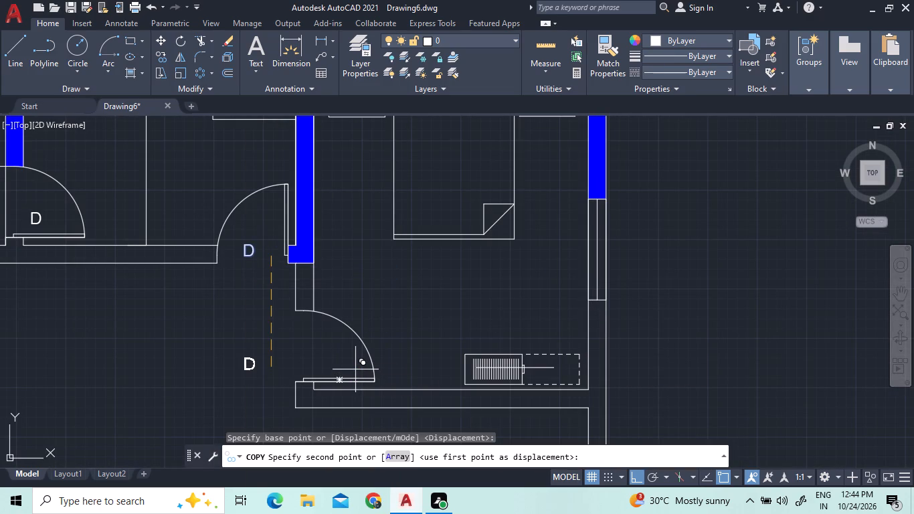
{"action": "key", "text": "F8"}
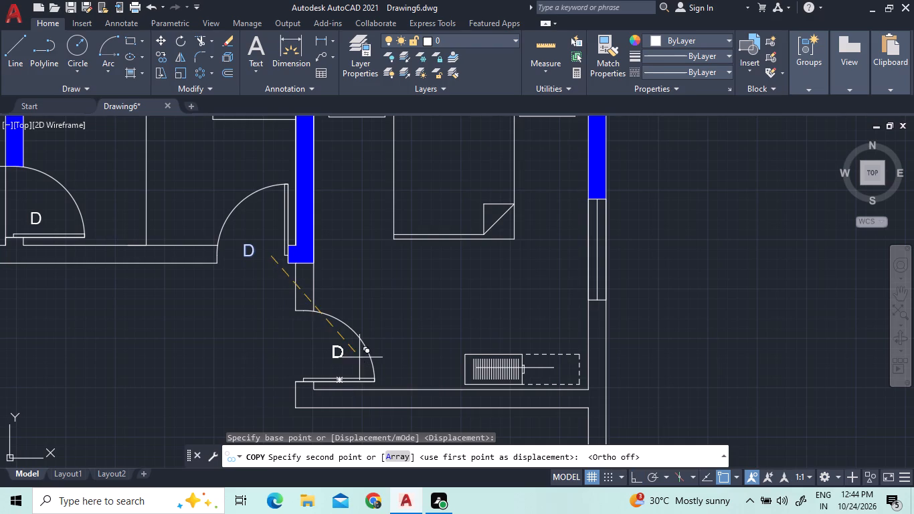
{"action": "scroll", "coordinate": [323, 352], "scroll_direction": "up", "scroll_amount": 3}
{"action": "left_click", "coordinate": [334, 357]}
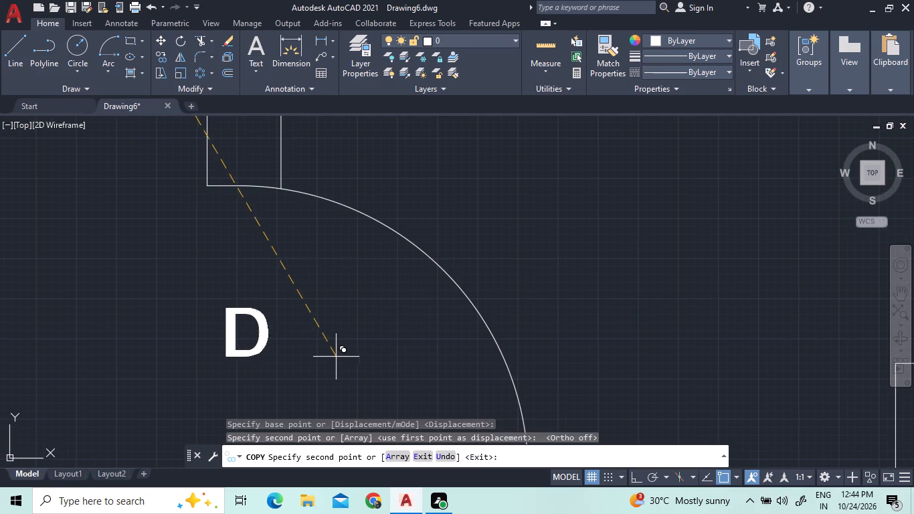
{"action": "scroll", "coordinate": [359, 312], "scroll_direction": "down", "scroll_amount": 4}
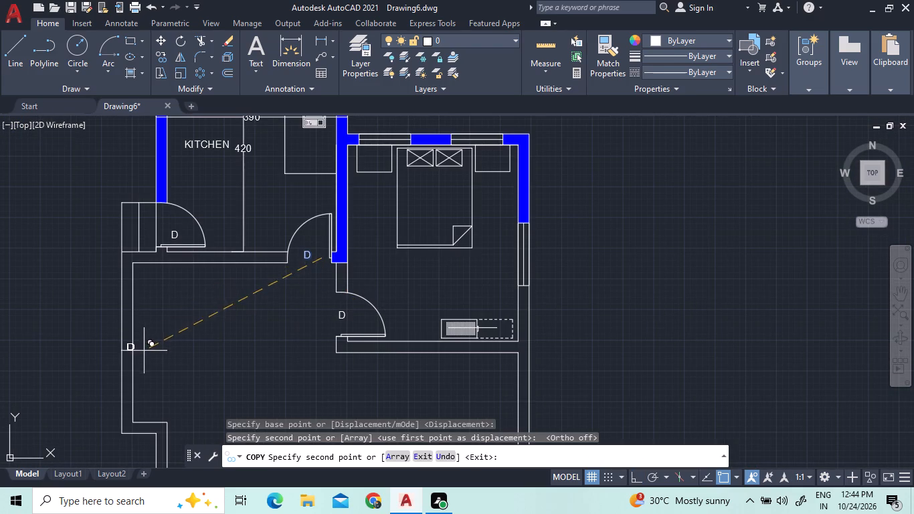
{"action": "right_click", "coordinate": [58, 327]}
{"action": "left_click", "coordinate": [101, 156]}
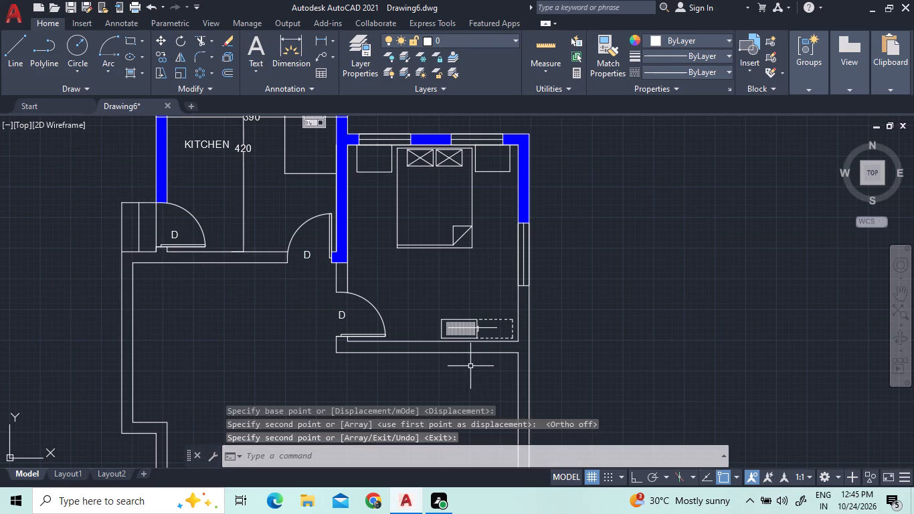
Review the plan from the kitchen and bedroom down to the undivided space below the bedroom.
{"action": "middle_click_drag", "start_coordinate": [469, 365], "coordinate": [444, 258]}
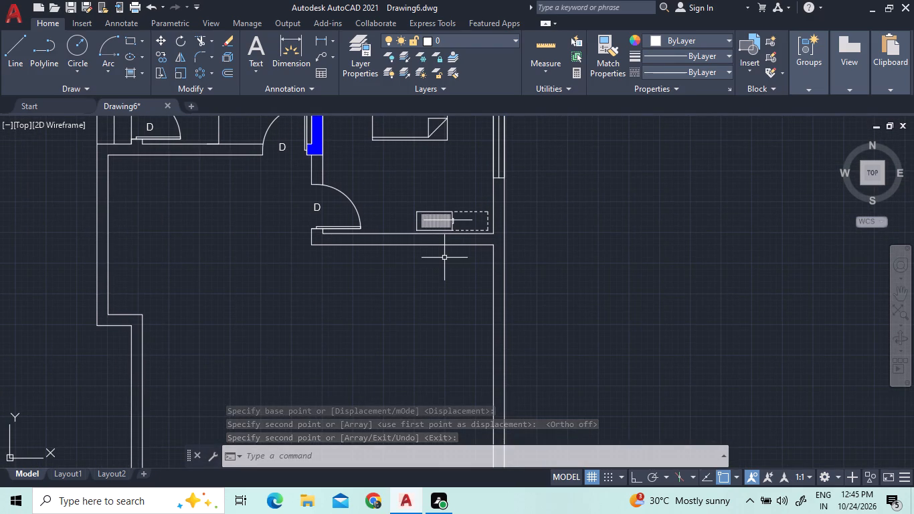
{"action": "middle_click_drag", "start_coordinate": [440, 264], "coordinate": [422, 338]}
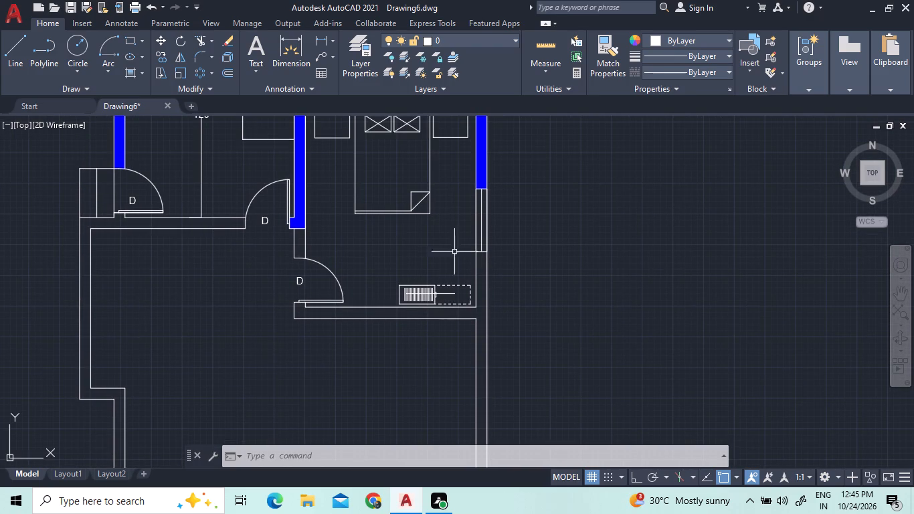
{"action": "middle_click_drag", "start_coordinate": [379, 193], "coordinate": [388, 275]}
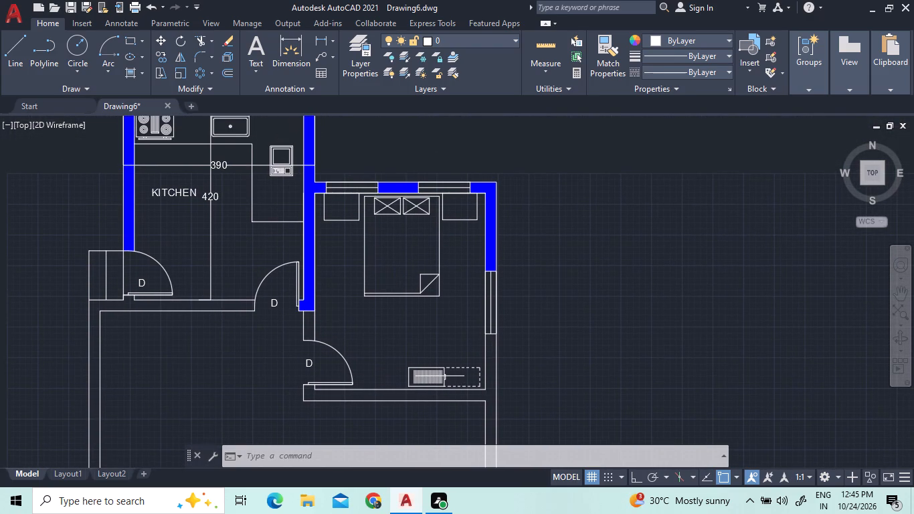
{"action": "middle_click_drag", "start_coordinate": [390, 295], "coordinate": [383, 345]}
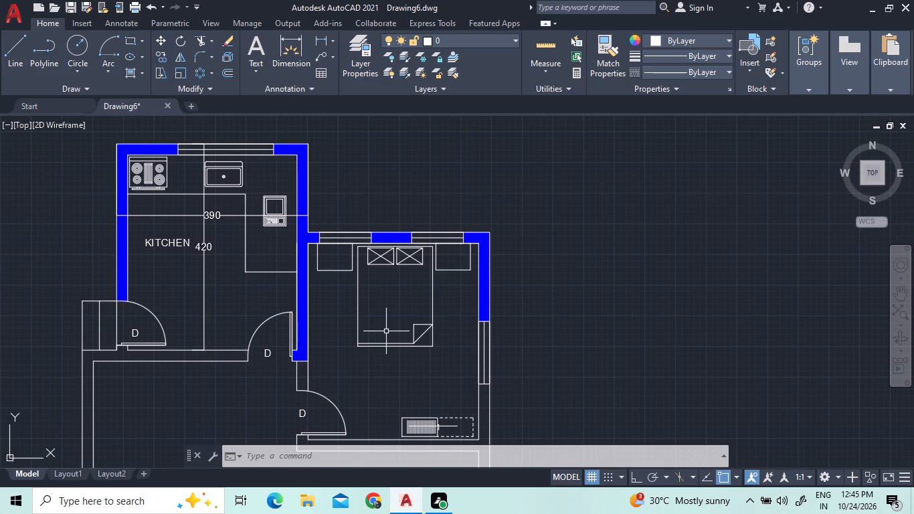
{"action": "middle_click_drag", "start_coordinate": [386, 331], "coordinate": [385, 165]}
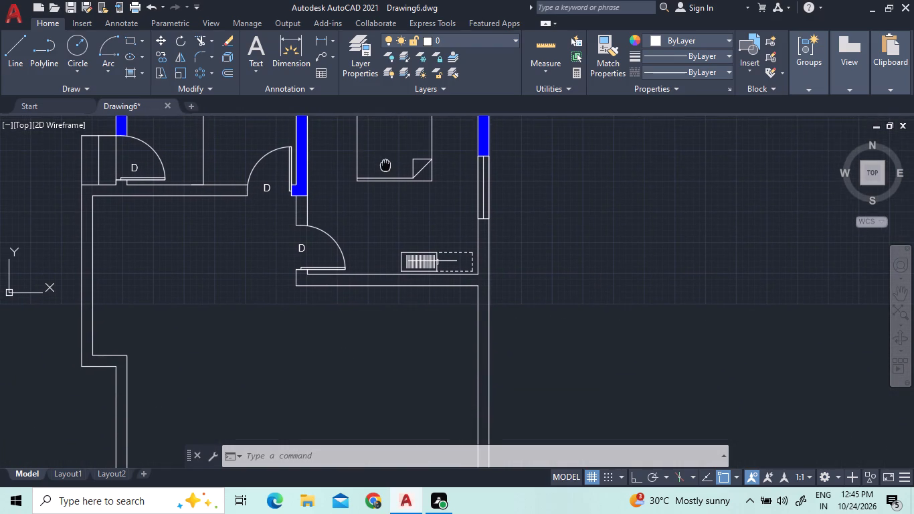
{"action": "middle_click_drag", "start_coordinate": [385, 165], "coordinate": [385, 160]}
{"action": "middle_click_drag", "start_coordinate": [397, 203], "coordinate": [398, 172]}
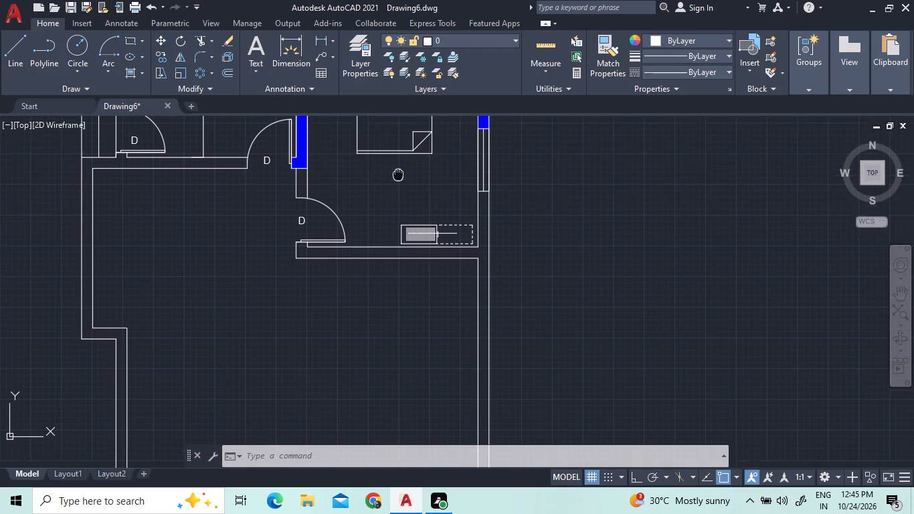
{"action": "middle_click_drag", "start_coordinate": [398, 172], "coordinate": [398, 177]}
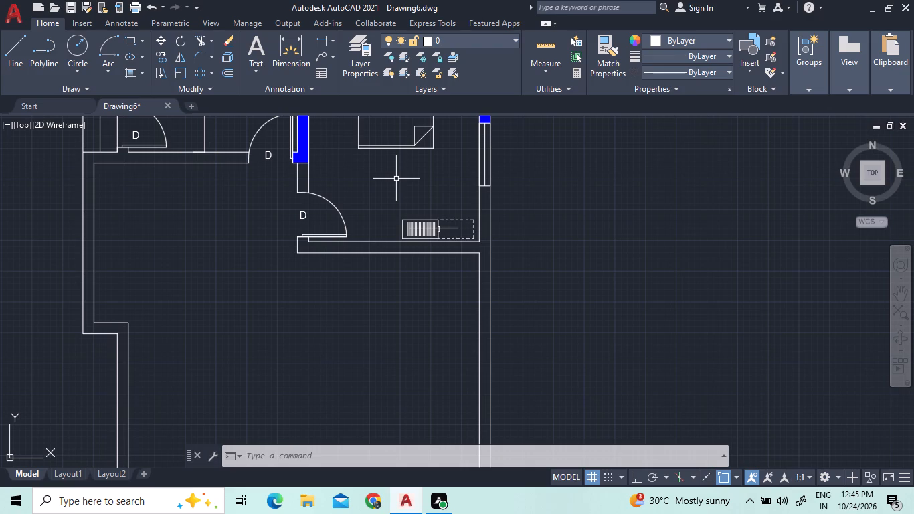
Draw a 370 by 130 rectangle directly below the bedroom's lower wall, starting at its corner with the outer side wall.
{"action": "scroll", "coordinate": [399, 187], "scroll_direction": "down", "scroll_amount": 1}
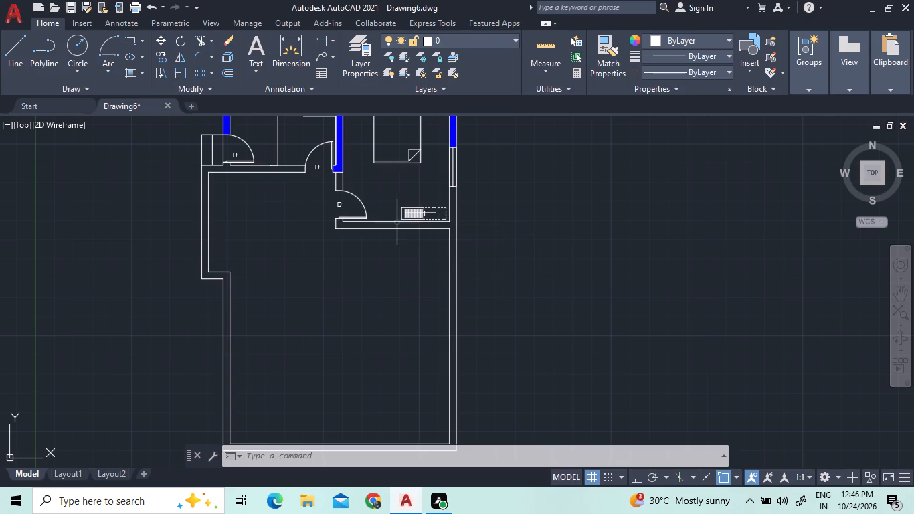
{"action": "left_click", "coordinate": [132, 43]}
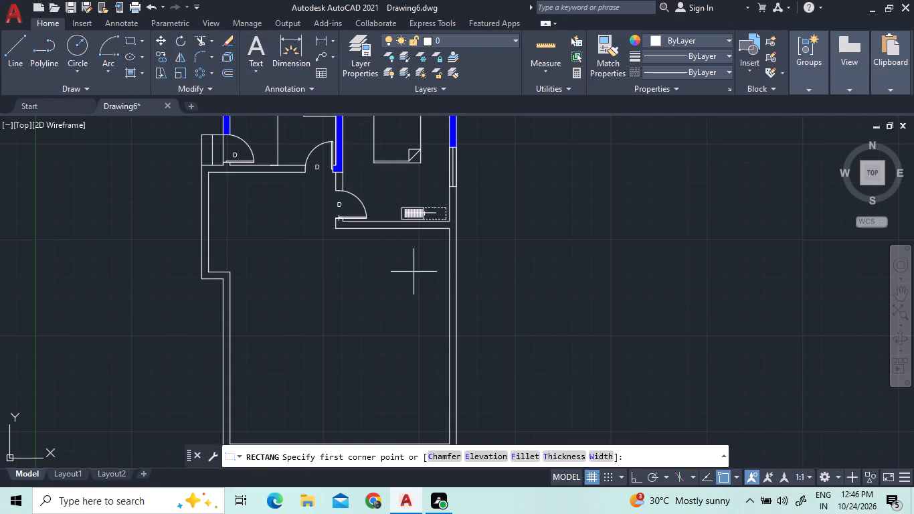
{"action": "left_click", "coordinate": [450, 229]}
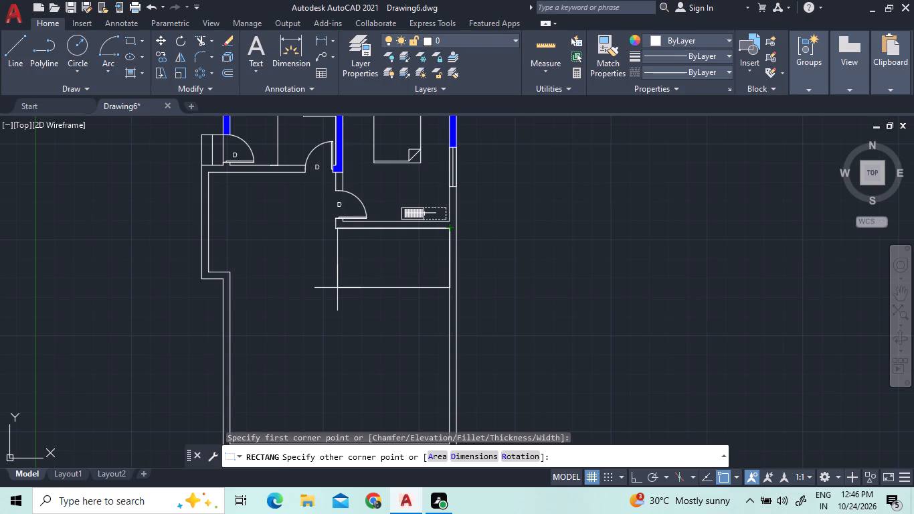
{"action": "key", "text": "d"}
{"action": "key", "text": "space"}
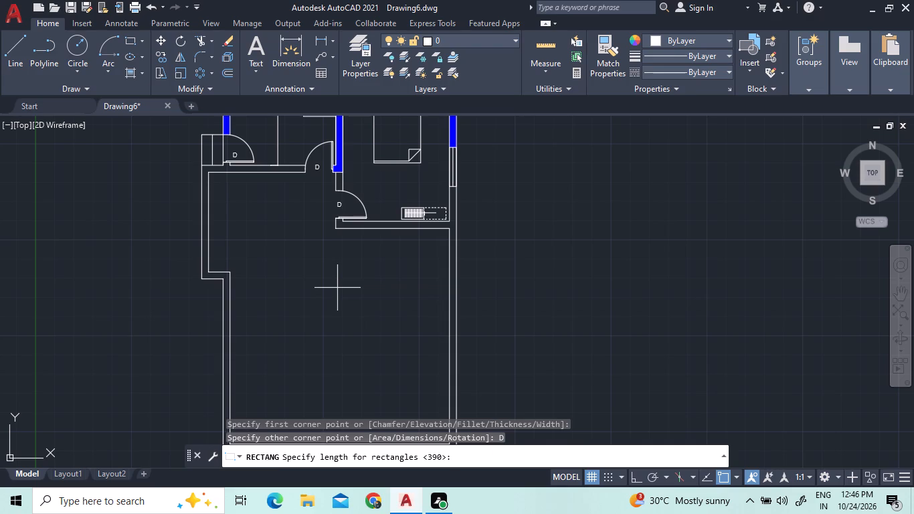
{"action": "type", "text": "370"}
{"action": "key", "text": "Return"}
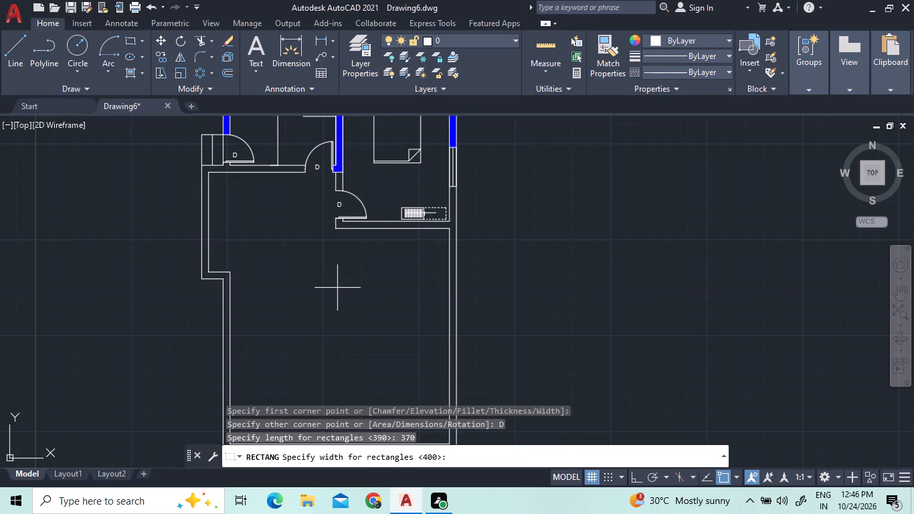
{"action": "type", "text": "130"}
{"action": "key", "text": "Return"}
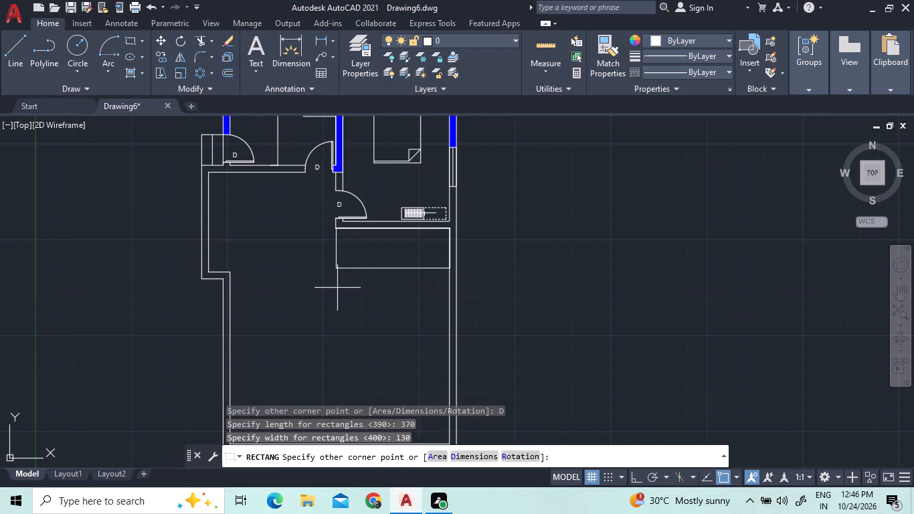
{"action": "left_click", "coordinate": [369, 321]}
Examine how the new rectangle's two upper corners line up with the outer side wall and the end of the bedroom's lower wall.
{"action": "scroll", "coordinate": [454, 222], "scroll_direction": "up", "scroll_amount": 4}
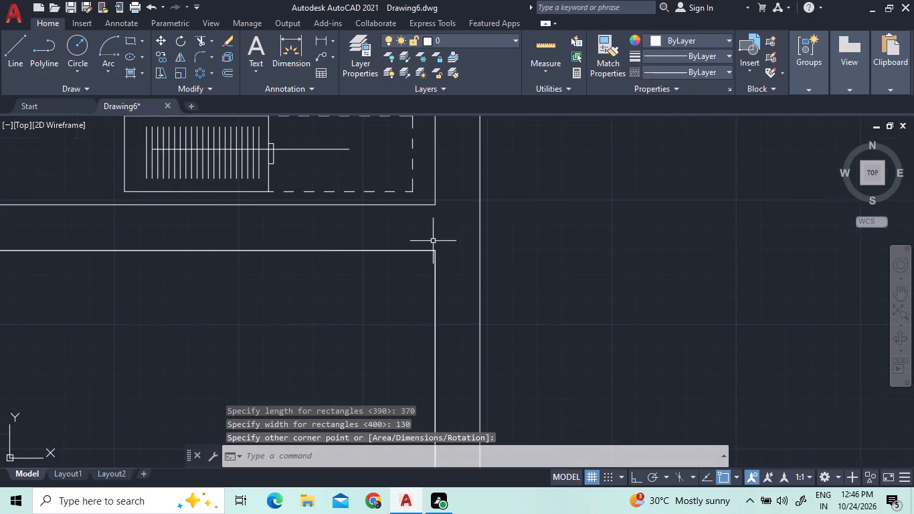
{"action": "scroll", "coordinate": [433, 241], "scroll_direction": "up", "scroll_amount": 9}
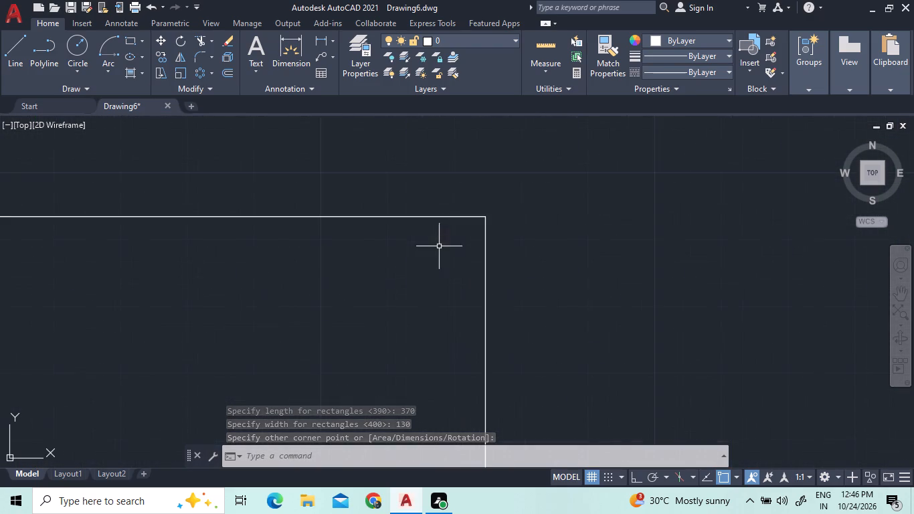
{"action": "scroll", "coordinate": [485, 213], "scroll_direction": "up", "scroll_amount": 3}
{"action": "scroll", "coordinate": [486, 217], "scroll_direction": "down", "scroll_amount": 6}
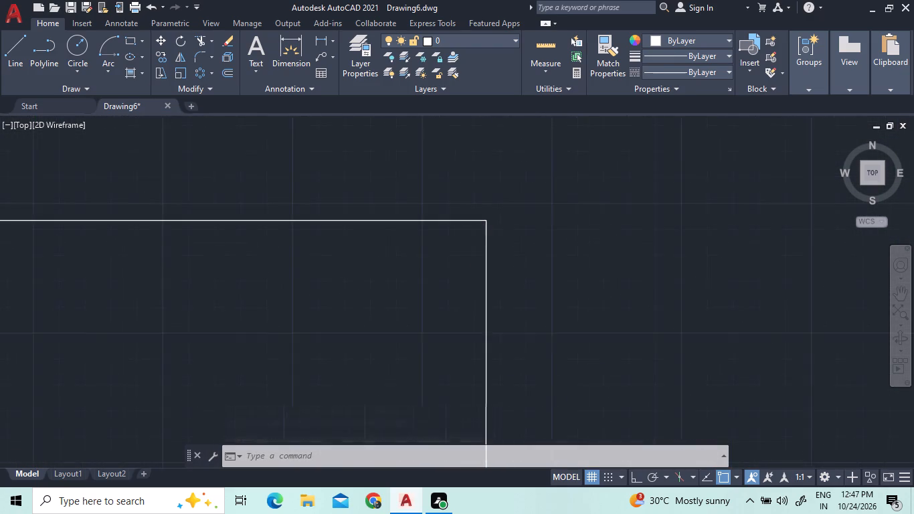
{"action": "scroll", "coordinate": [484, 224], "scroll_direction": "down", "scroll_amount": 11}
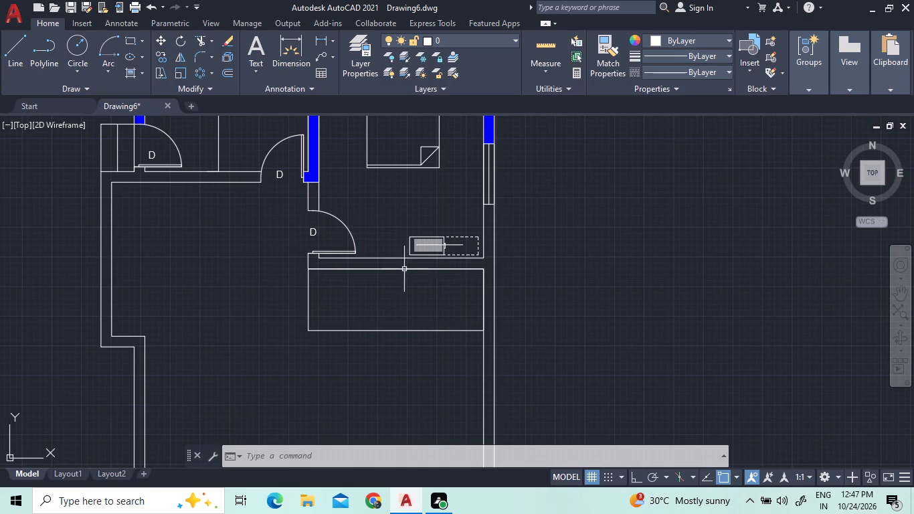
{"action": "scroll", "coordinate": [403, 260], "scroll_direction": "up", "scroll_amount": 3}
{"action": "scroll", "coordinate": [404, 264], "scroll_direction": "down", "scroll_amount": 1}
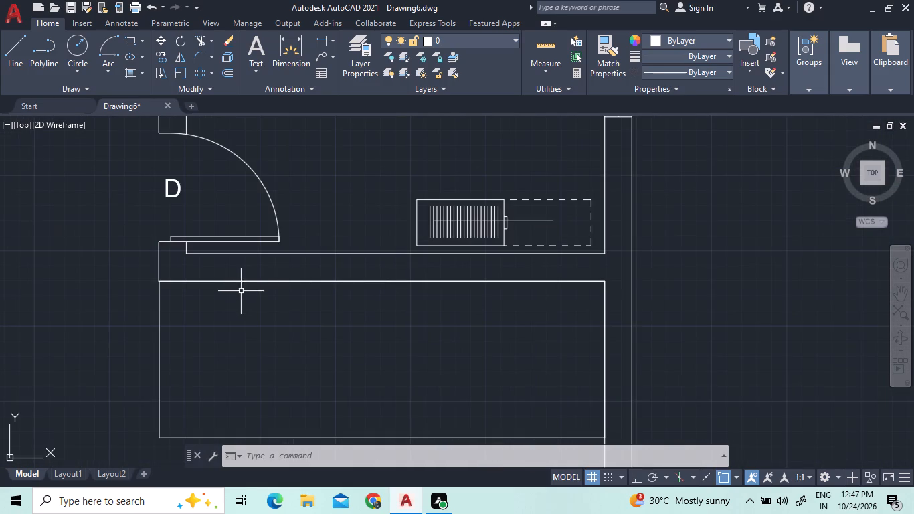
{"action": "scroll", "coordinate": [192, 282], "scroll_direction": "up", "scroll_amount": 3}
{"action": "scroll", "coordinate": [35, 268], "scroll_direction": "up", "scroll_amount": 3}
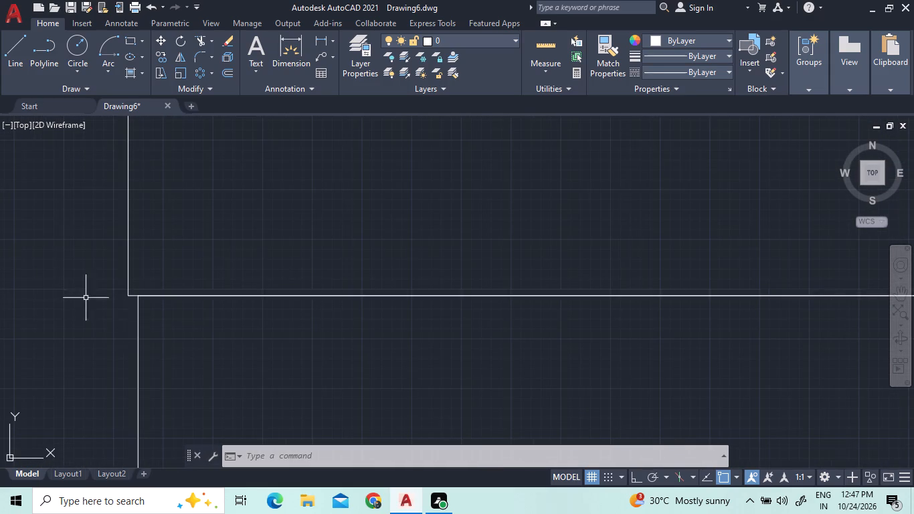
{"action": "scroll", "coordinate": [163, 303], "scroll_direction": "up", "scroll_amount": 3}
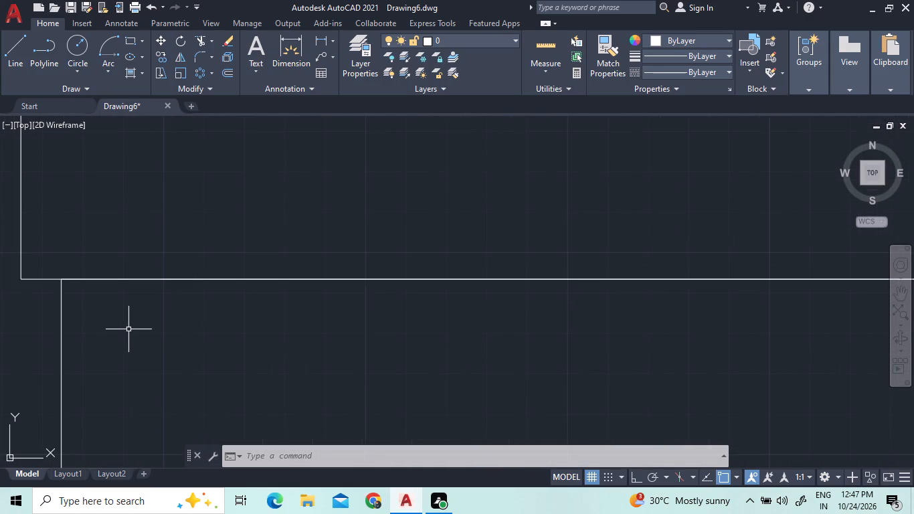
{"action": "scroll", "coordinate": [138, 347], "scroll_direction": "down", "scroll_amount": 2}
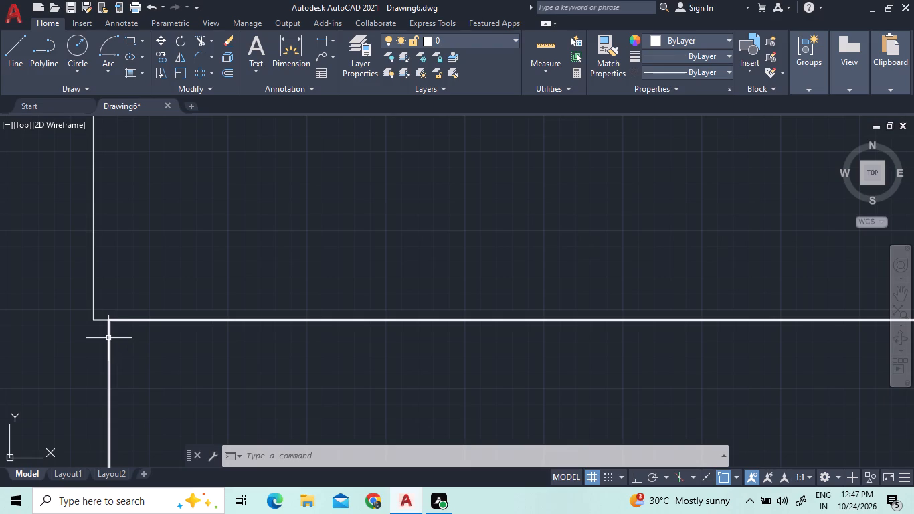
{"action": "scroll", "coordinate": [213, 266], "scroll_direction": "down", "scroll_amount": 10}
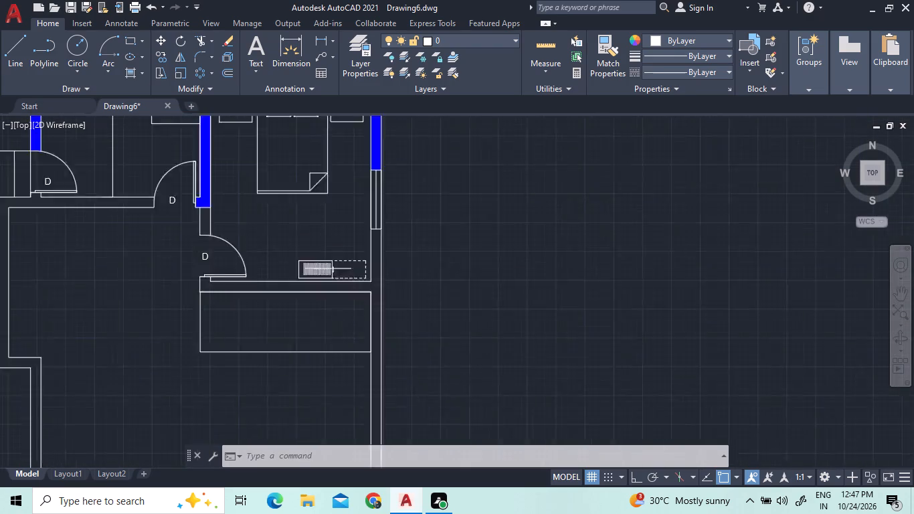
Examine the new rectangle's upper corner at the outer side wall and its fit beneath the bedroom's lower wall.
{"action": "scroll", "coordinate": [310, 287], "scroll_direction": "up", "scroll_amount": 6}
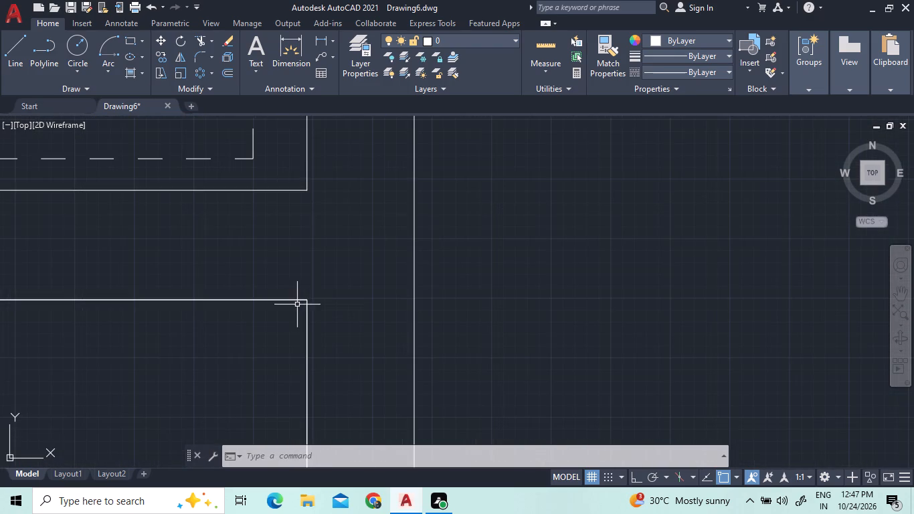
{"action": "scroll", "coordinate": [309, 298], "scroll_direction": "up", "scroll_amount": 7}
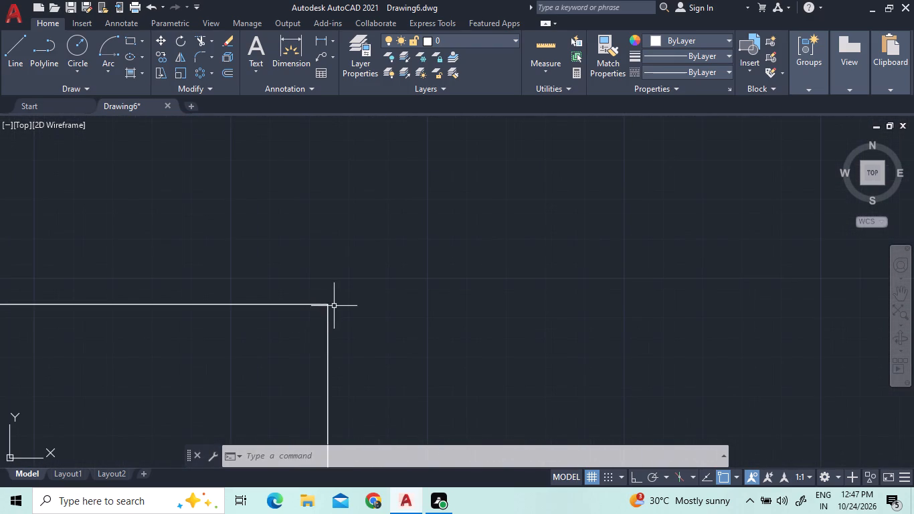
{"action": "scroll", "coordinate": [325, 301], "scroll_direction": "down", "scroll_amount": 9}
{"action": "scroll", "coordinate": [377, 327], "scroll_direction": "down", "scroll_amount": 1}
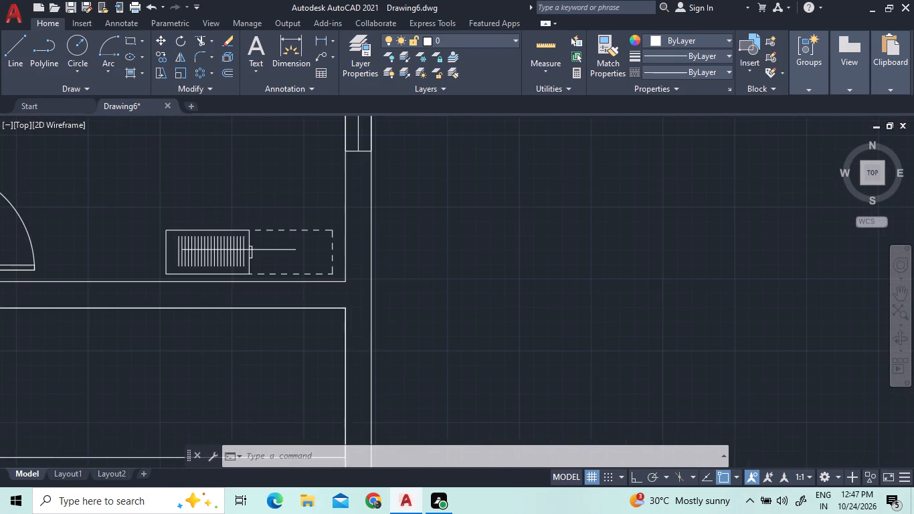
{"action": "scroll", "coordinate": [377, 327], "scroll_direction": "down", "scroll_amount": 1}
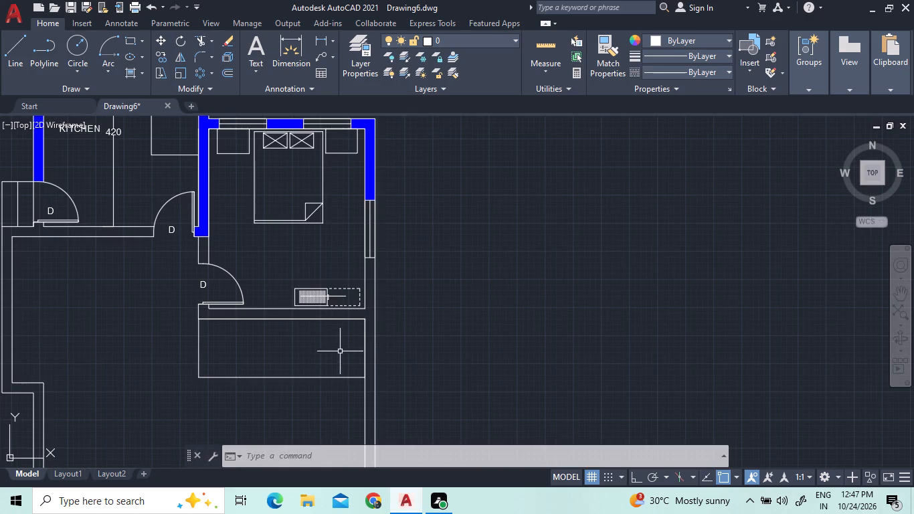
{"action": "middle_click_drag", "start_coordinate": [349, 354], "coordinate": [343, 355]}
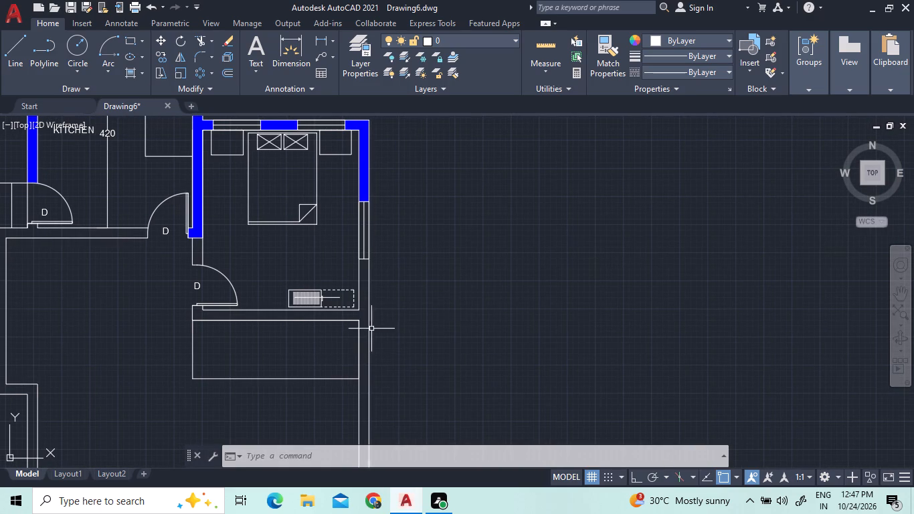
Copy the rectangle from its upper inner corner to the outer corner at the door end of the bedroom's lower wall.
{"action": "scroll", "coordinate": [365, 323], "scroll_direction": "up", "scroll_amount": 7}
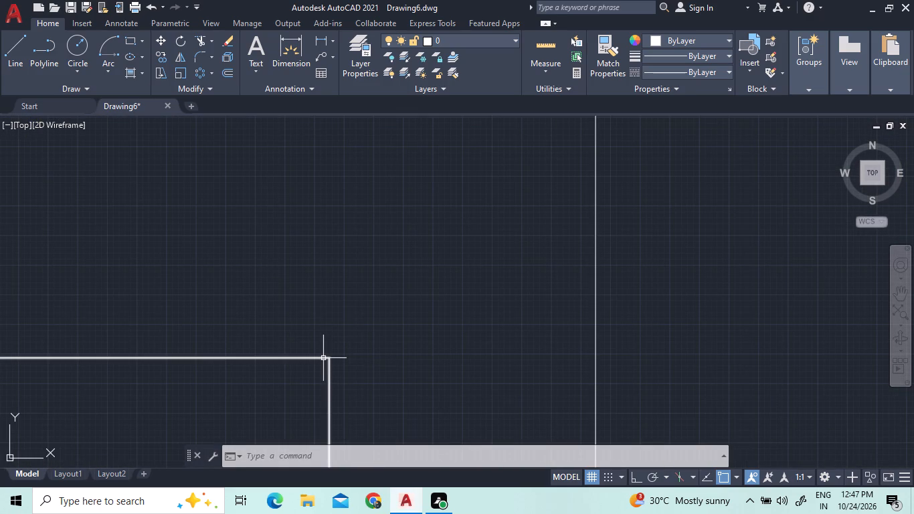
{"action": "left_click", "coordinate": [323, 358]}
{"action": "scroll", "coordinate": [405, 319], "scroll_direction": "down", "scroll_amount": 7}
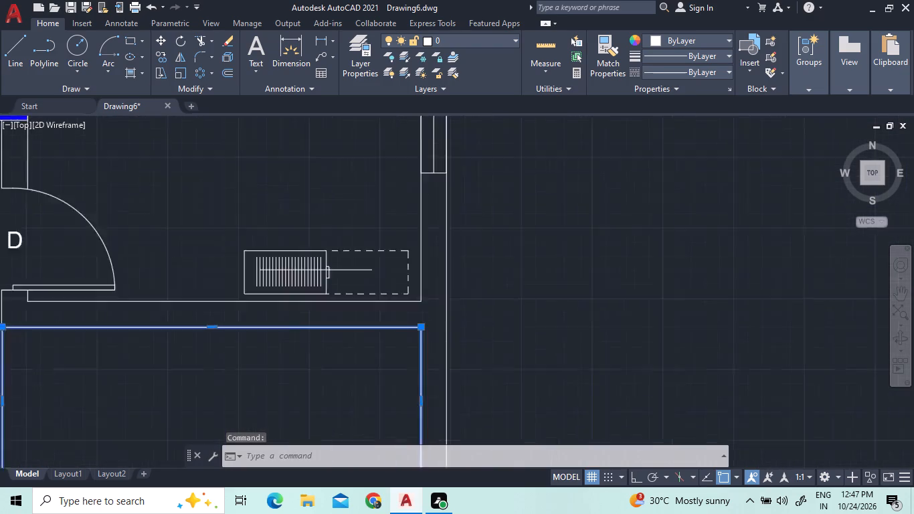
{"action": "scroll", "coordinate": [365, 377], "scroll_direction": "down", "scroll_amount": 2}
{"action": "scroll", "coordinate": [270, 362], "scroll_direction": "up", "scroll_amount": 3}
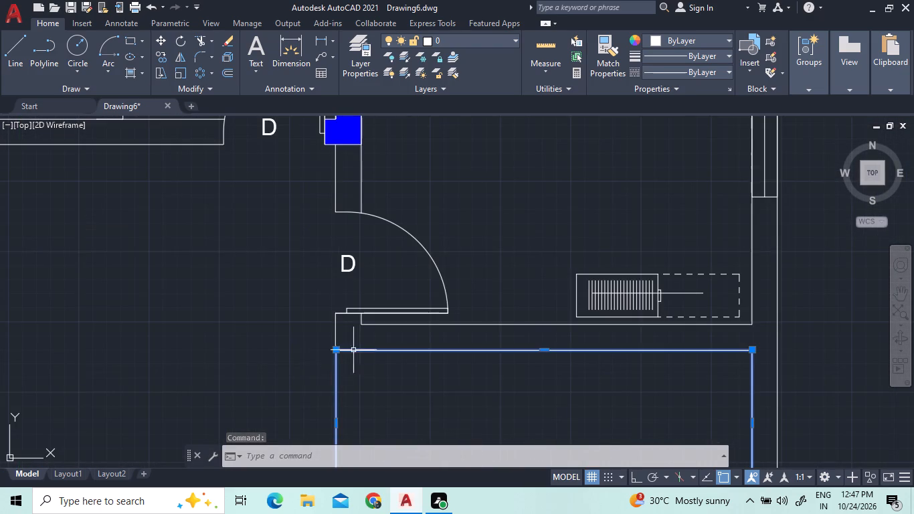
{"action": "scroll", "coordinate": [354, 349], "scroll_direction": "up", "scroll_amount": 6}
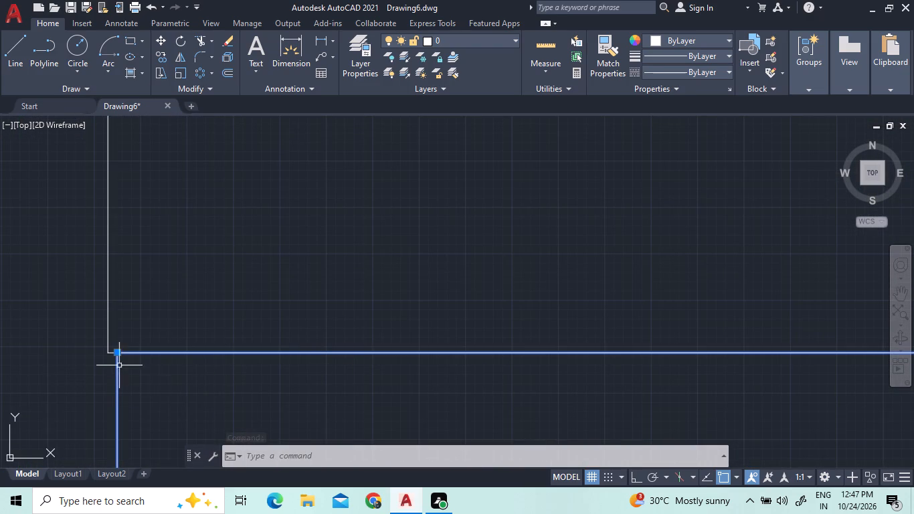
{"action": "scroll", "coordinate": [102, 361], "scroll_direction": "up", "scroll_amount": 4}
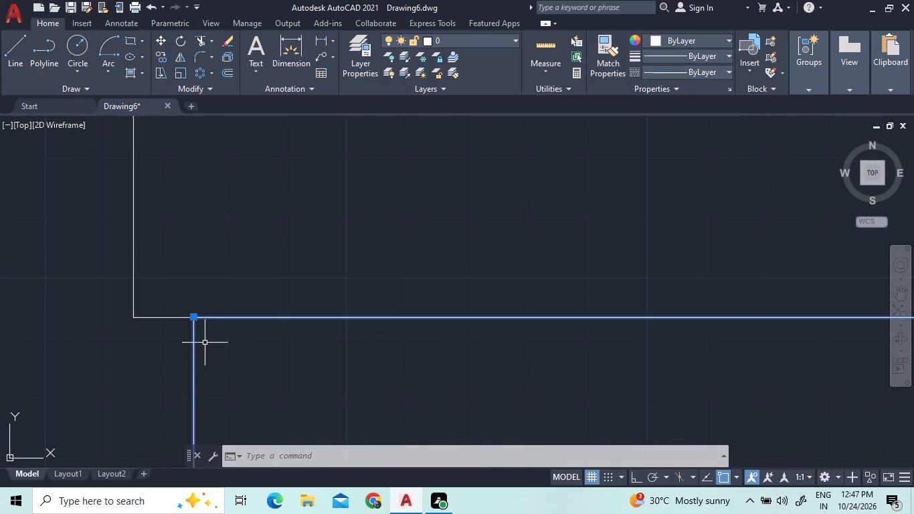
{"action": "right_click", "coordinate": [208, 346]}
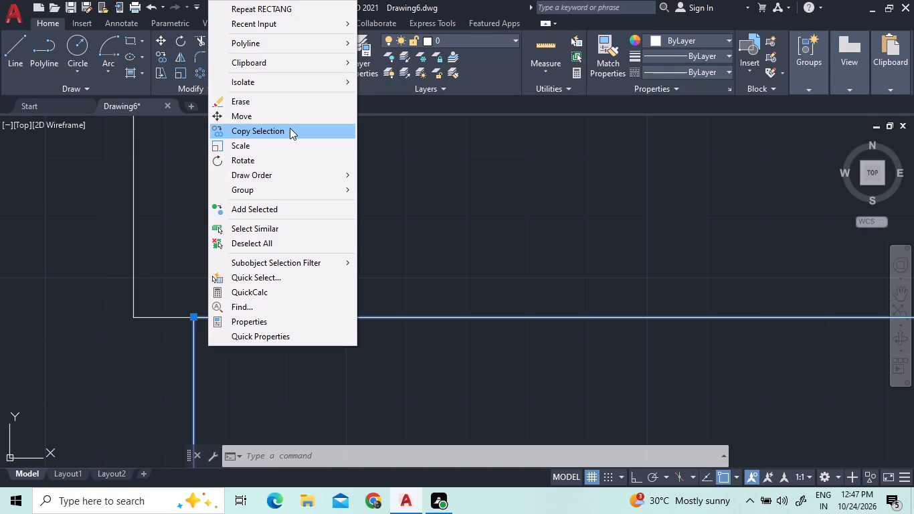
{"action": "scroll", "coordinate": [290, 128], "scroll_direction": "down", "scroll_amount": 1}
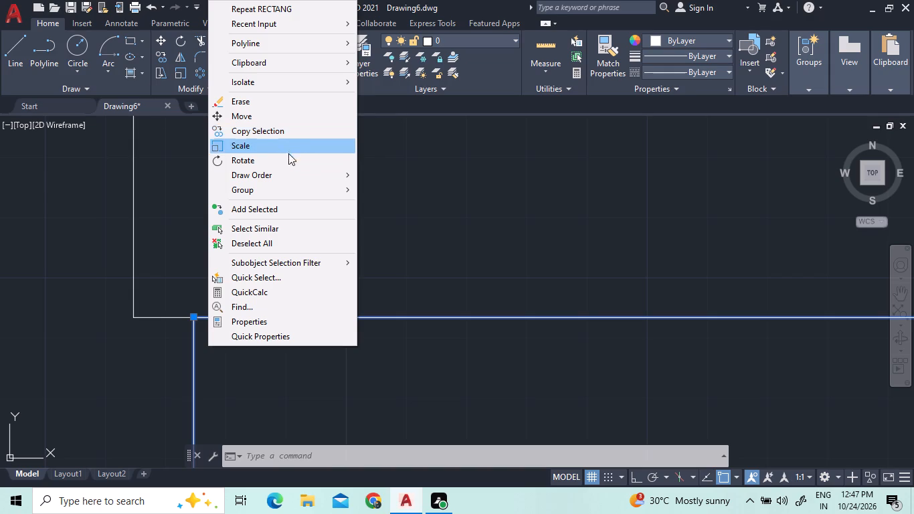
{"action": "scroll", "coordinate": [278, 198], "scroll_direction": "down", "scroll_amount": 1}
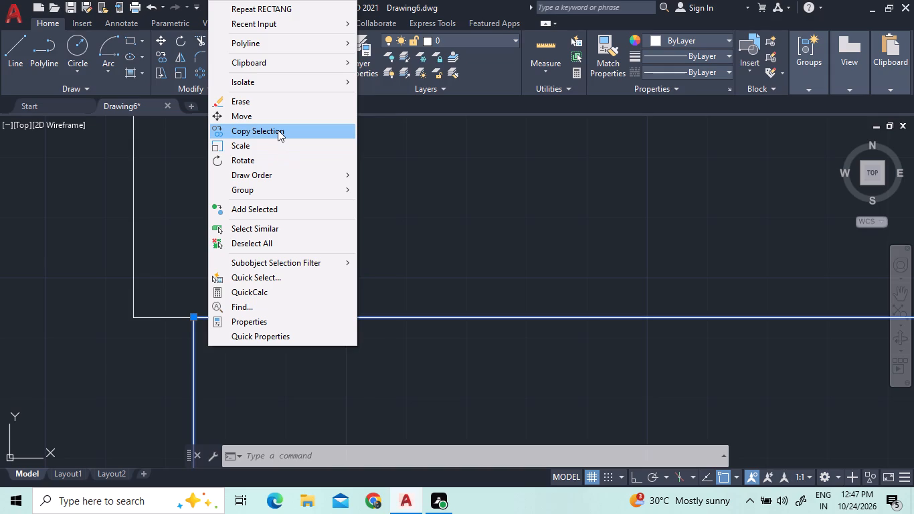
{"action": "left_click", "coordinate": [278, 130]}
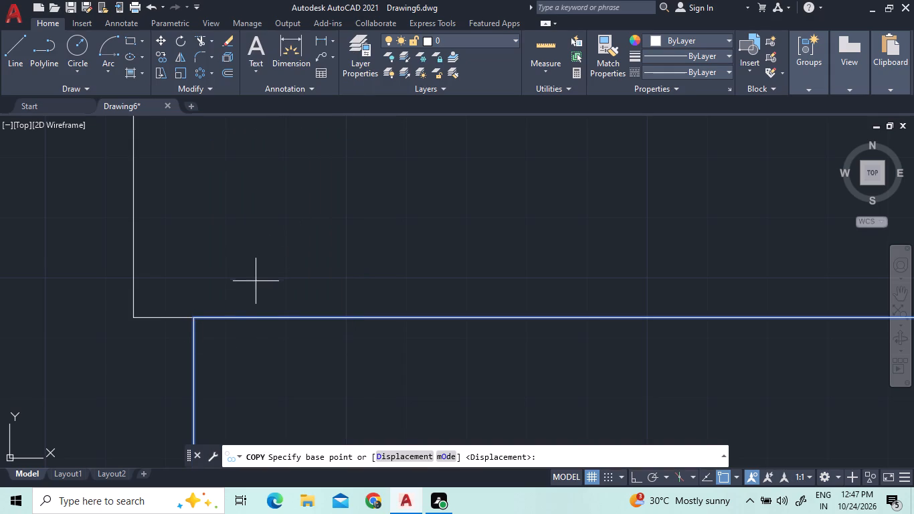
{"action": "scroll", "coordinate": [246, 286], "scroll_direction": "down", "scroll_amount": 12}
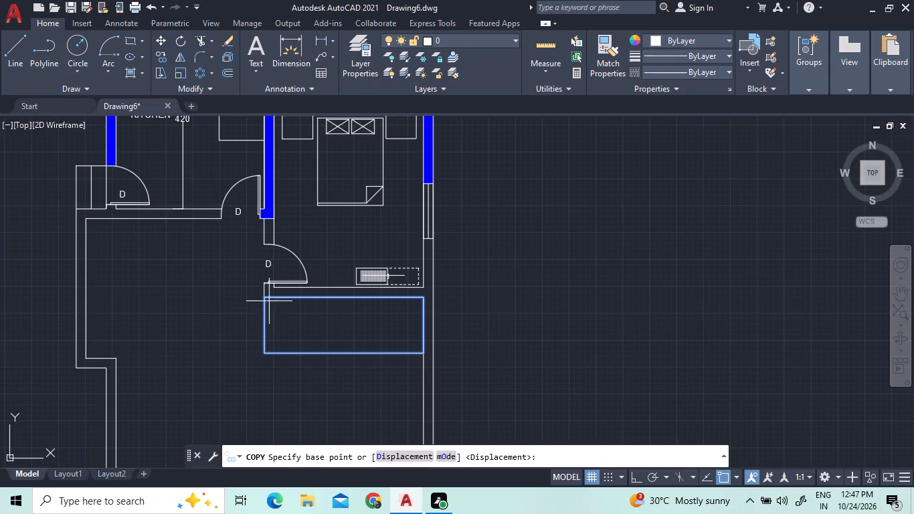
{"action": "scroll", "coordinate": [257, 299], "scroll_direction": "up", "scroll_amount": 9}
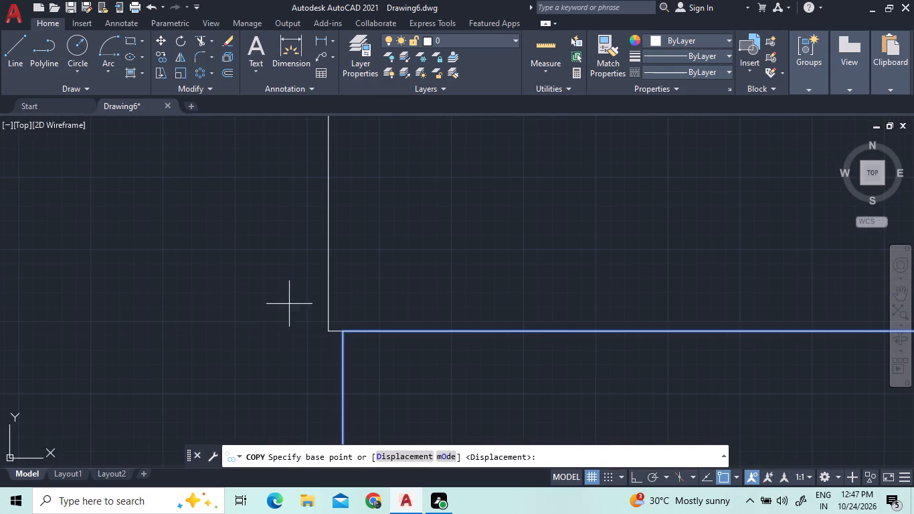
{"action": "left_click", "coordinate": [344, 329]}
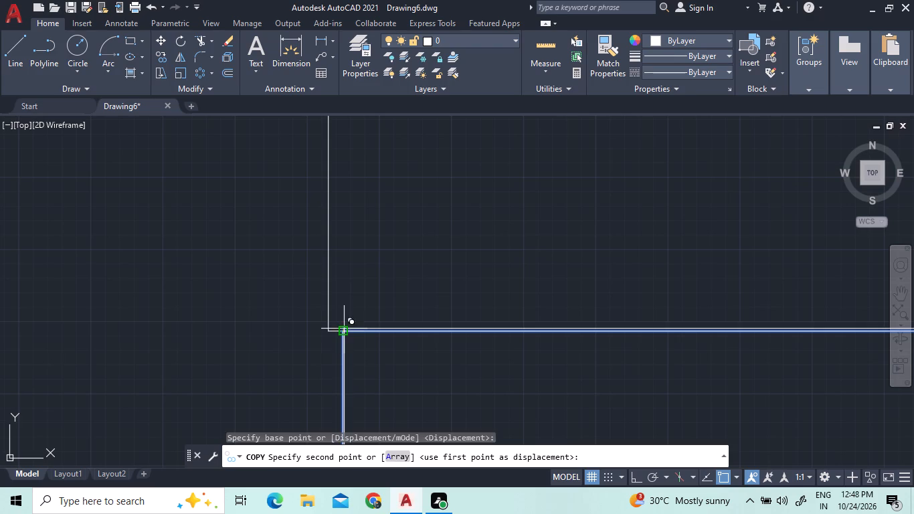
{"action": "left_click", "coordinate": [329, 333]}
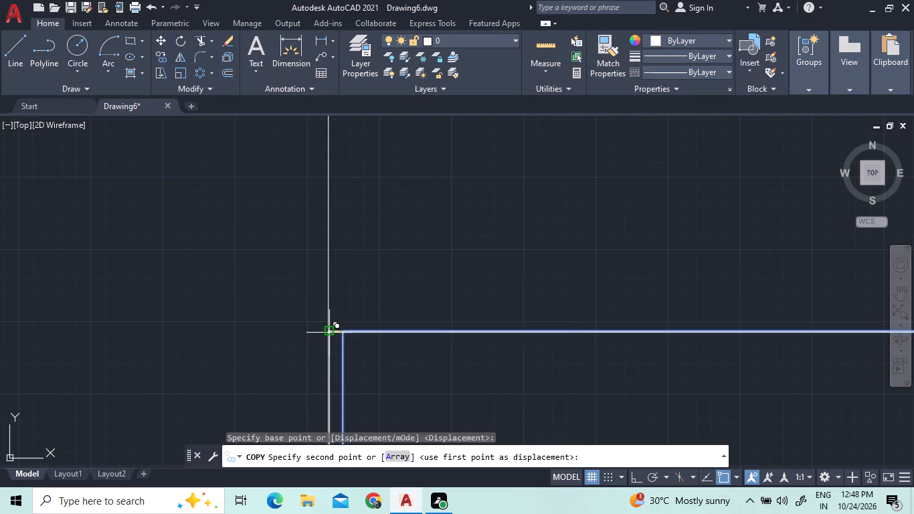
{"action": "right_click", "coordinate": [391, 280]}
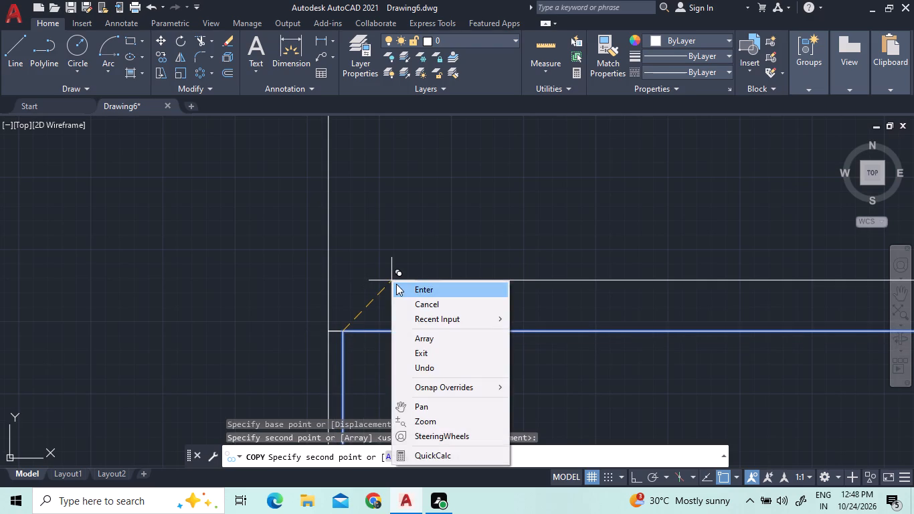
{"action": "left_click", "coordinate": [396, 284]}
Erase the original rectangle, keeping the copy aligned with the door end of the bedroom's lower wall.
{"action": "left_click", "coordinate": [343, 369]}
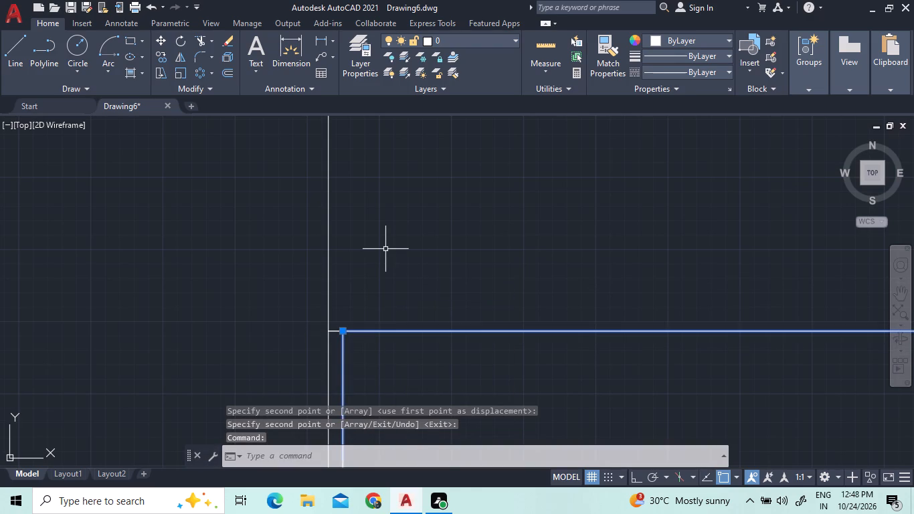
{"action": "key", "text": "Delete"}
Move the remaining rectangle so its upper outer corner meets the inner line of the outer side wall below the bedroom.
{"action": "scroll", "coordinate": [397, 265], "scroll_direction": "down", "scroll_amount": 2}
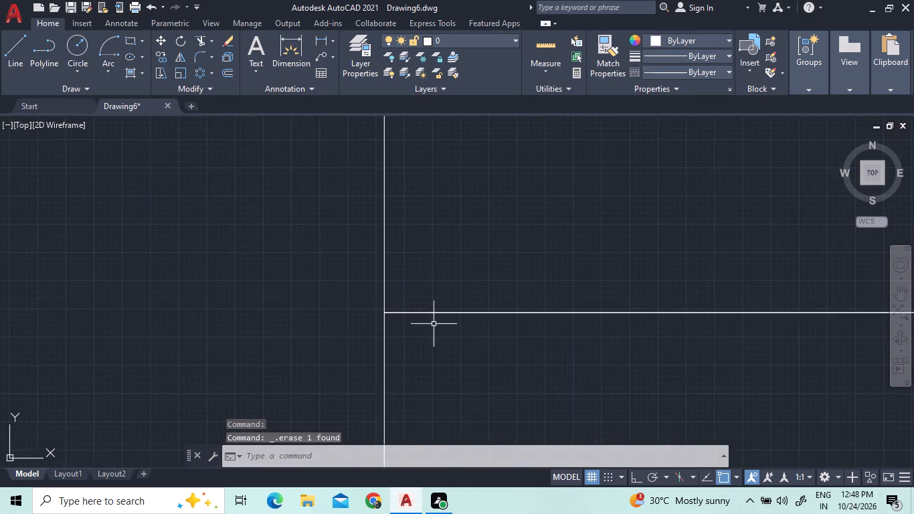
{"action": "scroll", "coordinate": [435, 327], "scroll_direction": "down", "scroll_amount": 6}
{"action": "scroll", "coordinate": [708, 321], "scroll_direction": "up", "scroll_amount": 1}
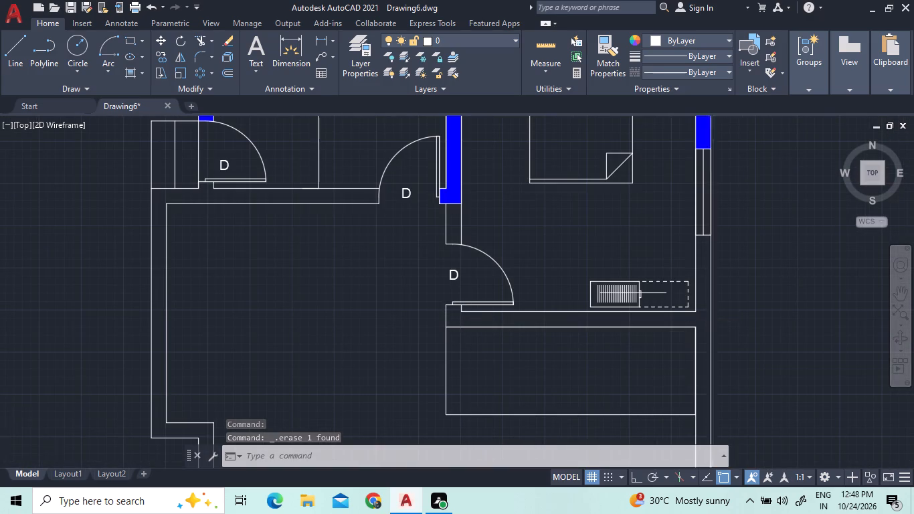
{"action": "scroll", "coordinate": [708, 321], "scroll_direction": "up", "scroll_amount": 3}
{"action": "scroll", "coordinate": [642, 373], "scroll_direction": "up", "scroll_amount": 3}
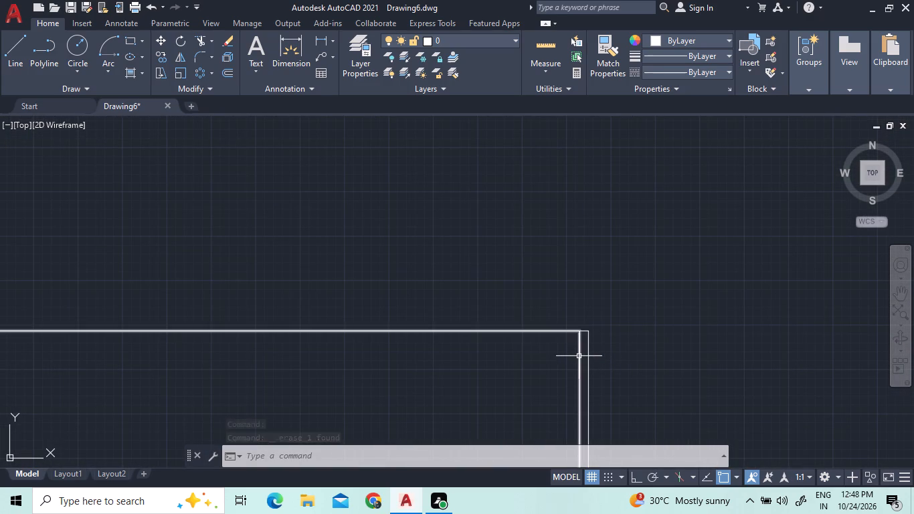
{"action": "left_click", "coordinate": [579, 356]}
{"action": "right_click", "coordinate": [571, 271]}
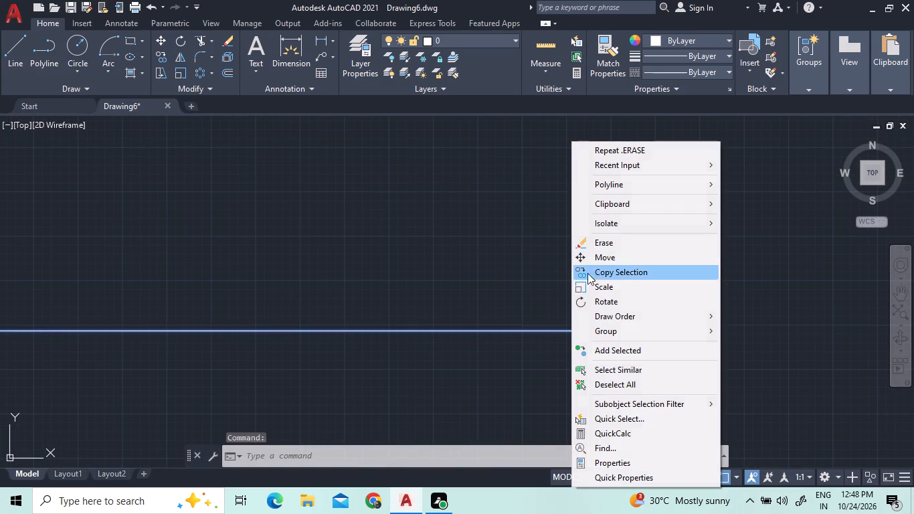
{"action": "left_click", "coordinate": [596, 261]}
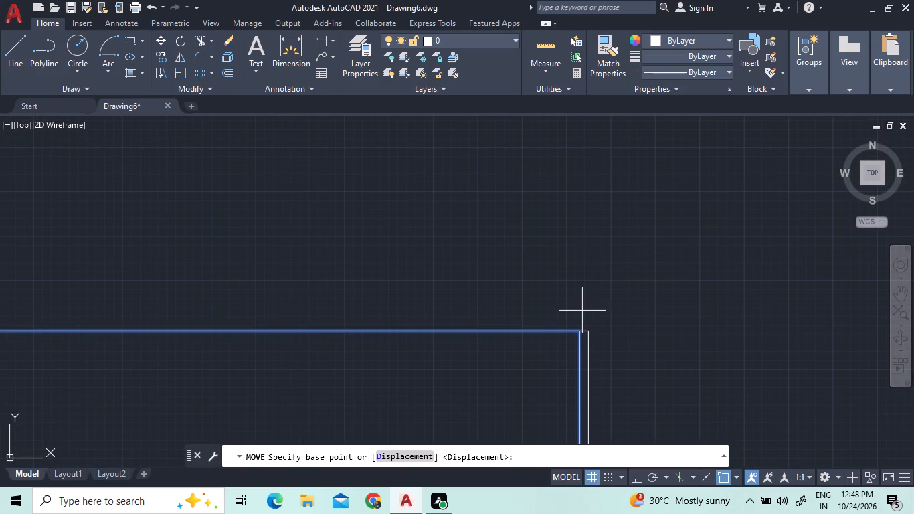
{"action": "left_click", "coordinate": [583, 331]}
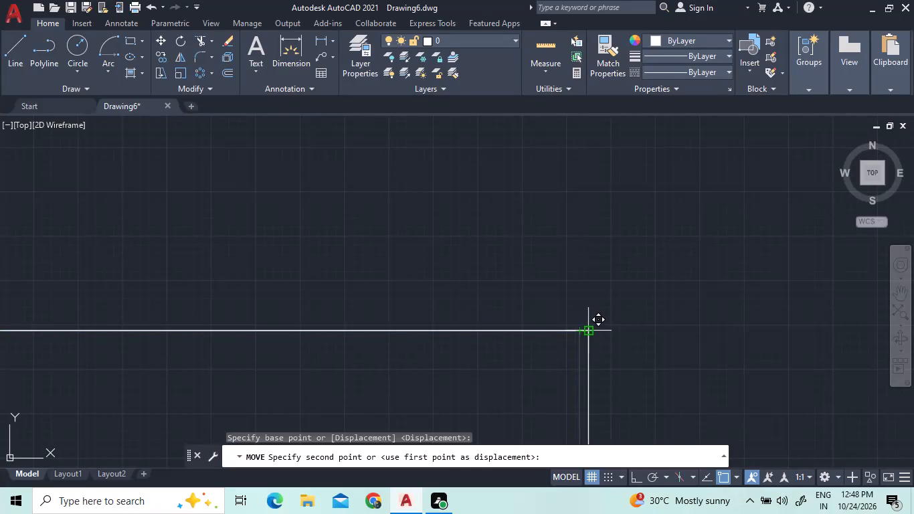
{"action": "left_click", "coordinate": [590, 333]}
Examine the moved rectangle's alignment at the door end of the bedroom's lower wall and at its lower corner on the outer side wall.
{"action": "scroll", "coordinate": [614, 288], "scroll_direction": "down", "scroll_amount": 9}
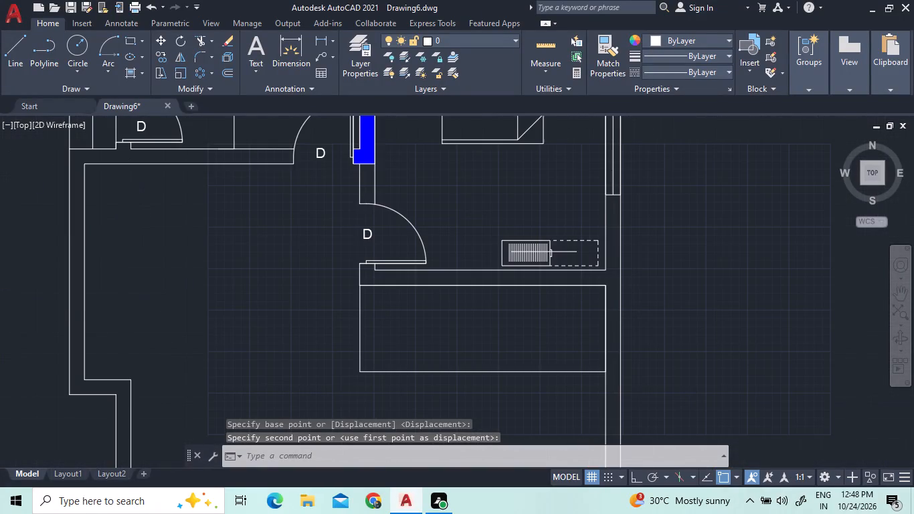
{"action": "scroll", "coordinate": [361, 285], "scroll_direction": "up", "scroll_amount": 6}
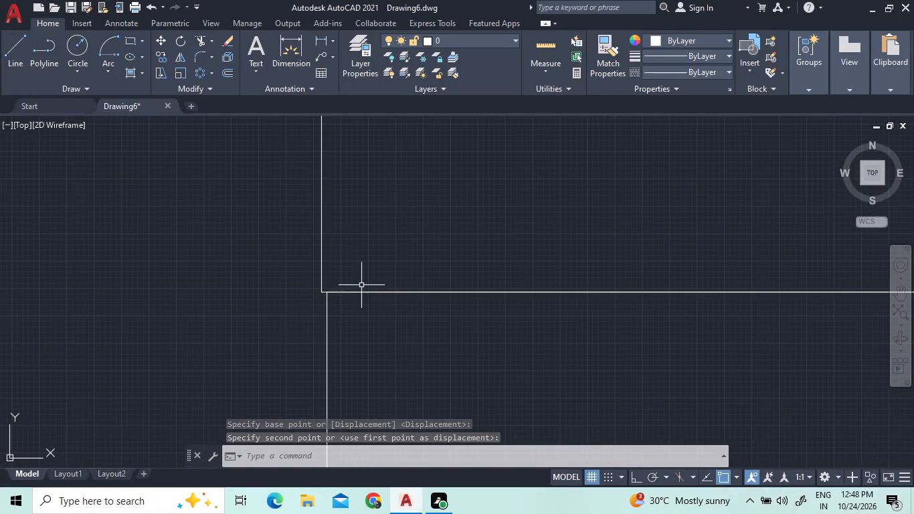
{"action": "scroll", "coordinate": [339, 297], "scroll_direction": "up", "scroll_amount": 3}
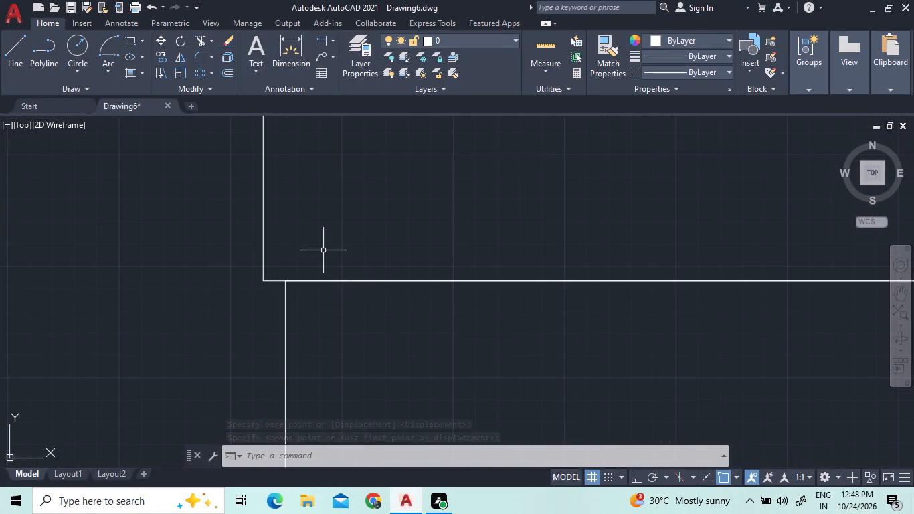
{"action": "scroll", "coordinate": [323, 250], "scroll_direction": "down", "scroll_amount": 10}
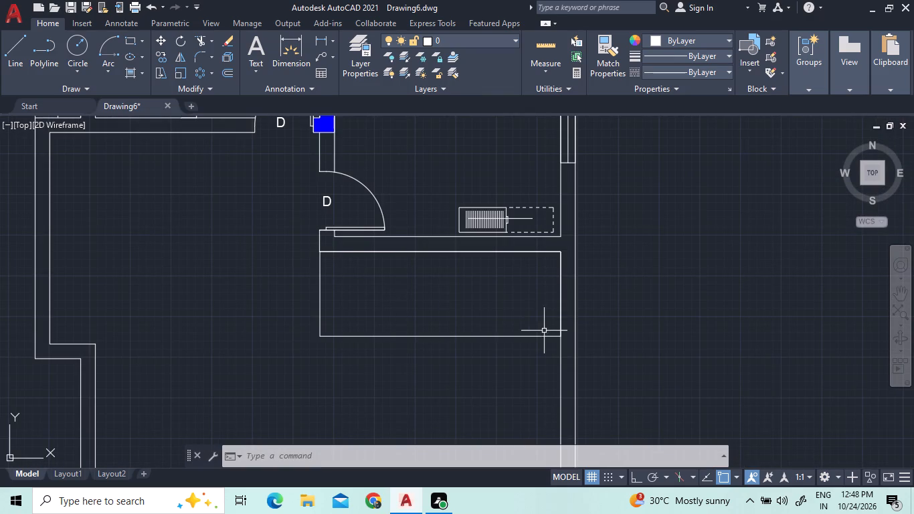
{"action": "scroll", "coordinate": [552, 333], "scroll_direction": "up", "scroll_amount": 7}
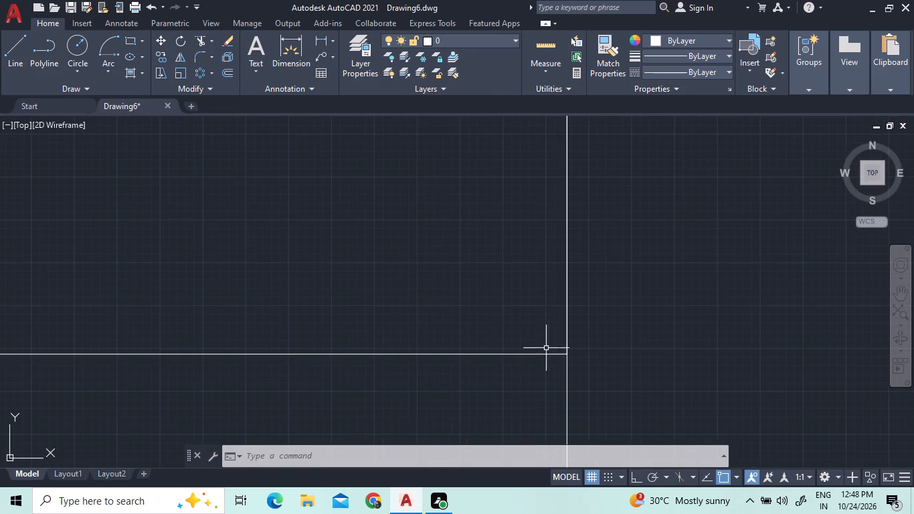
{"action": "scroll", "coordinate": [547, 349], "scroll_direction": "up", "scroll_amount": 3}
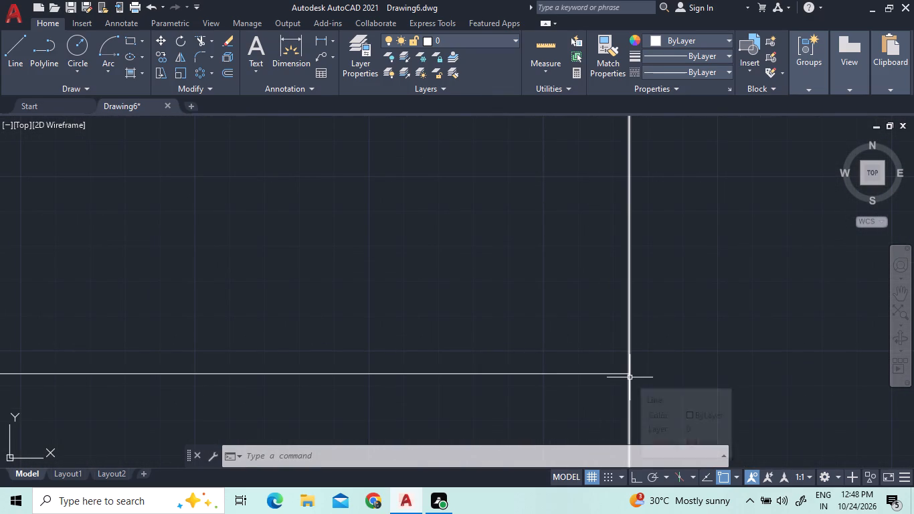
{"action": "scroll", "coordinate": [628, 377], "scroll_direction": "up", "scroll_amount": 5}
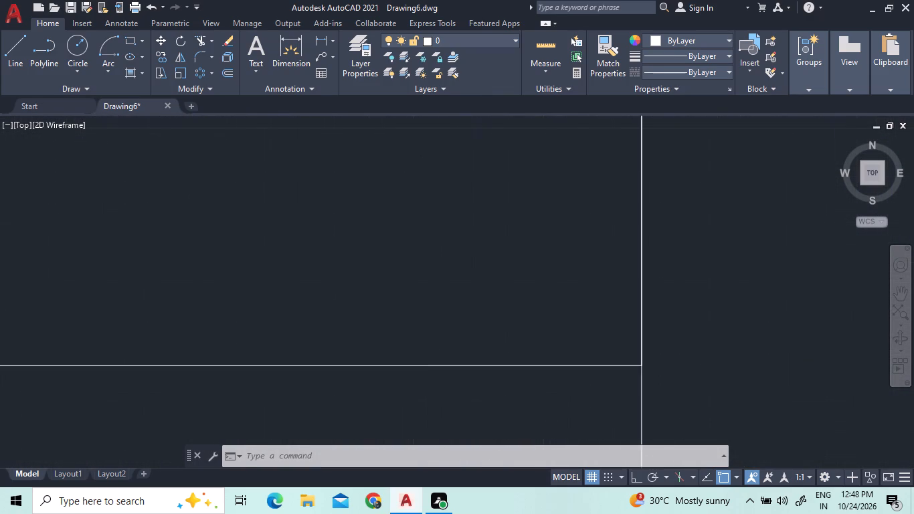
{"action": "scroll", "coordinate": [628, 373], "scroll_direction": "up", "scroll_amount": 10}
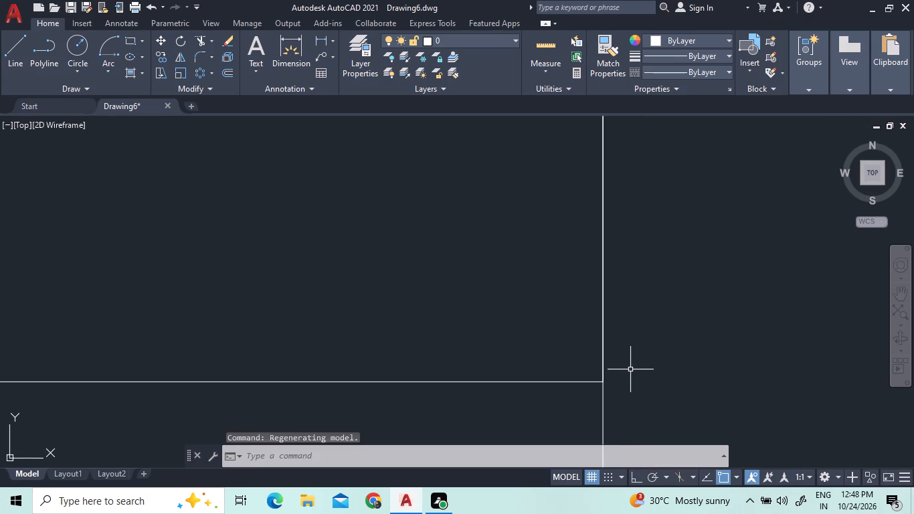
{"action": "scroll", "coordinate": [630, 369], "scroll_direction": "down", "scroll_amount": 20}
{"action": "scroll", "coordinate": [630, 369], "scroll_direction": "down", "scroll_amount": 12}
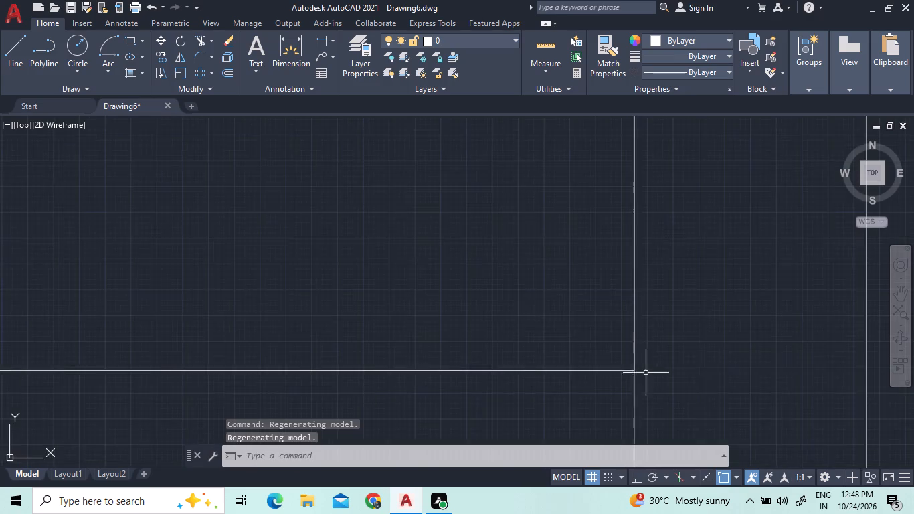
Examine how the rectangle's upper corners line up with the bedroom's lower wall at the door end and the outer side wall.
{"action": "scroll", "coordinate": [647, 373], "scroll_direction": "down", "scroll_amount": 3}
{"action": "middle_click_drag", "start_coordinate": [577, 156], "coordinate": [585, 165]}
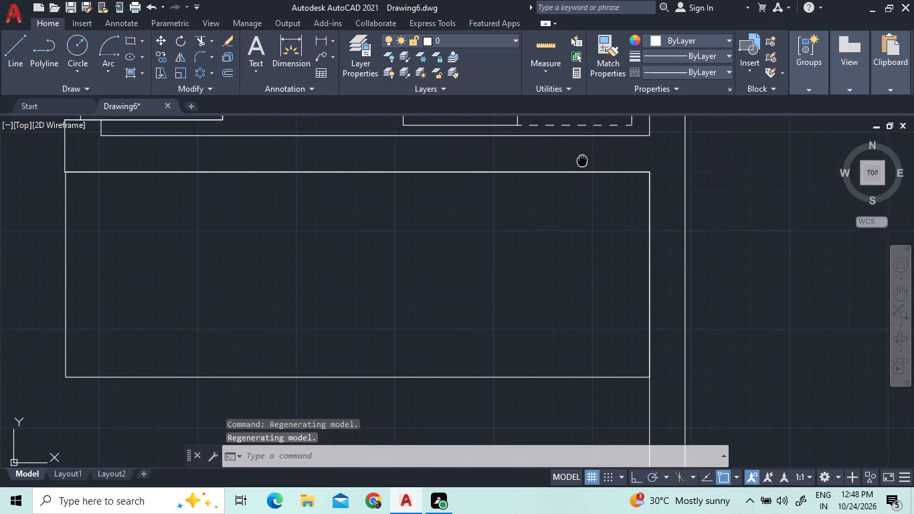
{"action": "middle_click_drag", "start_coordinate": [585, 165], "coordinate": [656, 218]}
{"action": "scroll", "coordinate": [112, 212], "scroll_direction": "up", "scroll_amount": 4}
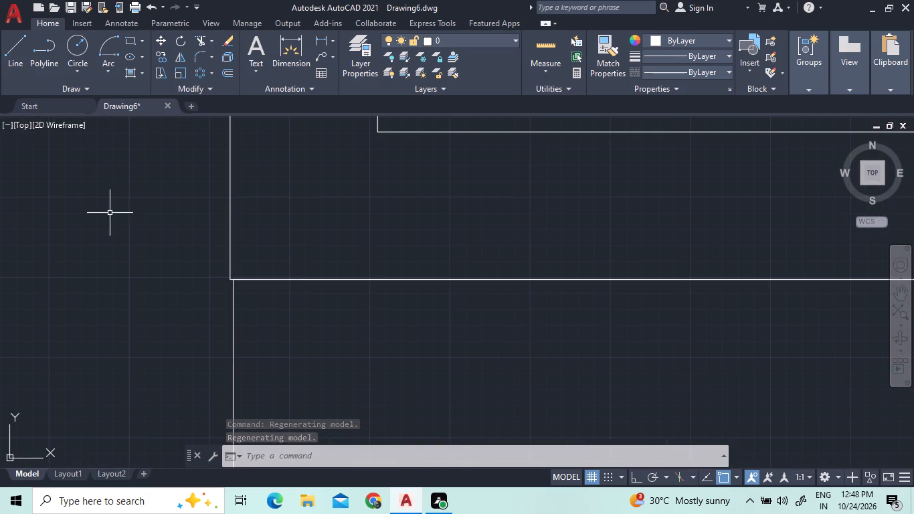
{"action": "scroll", "coordinate": [298, 272], "scroll_direction": "up", "scroll_amount": 3}
{"action": "scroll", "coordinate": [12, 298], "scroll_direction": "up", "scroll_amount": 1}
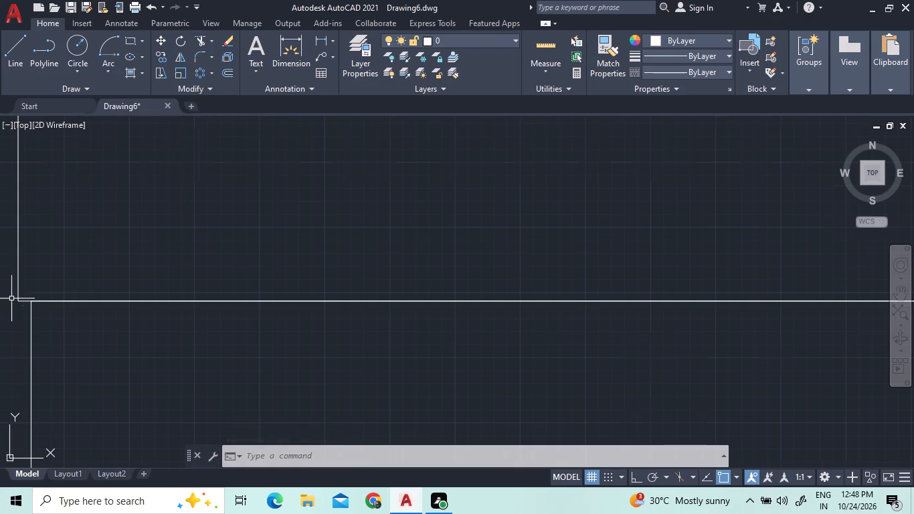
{"action": "scroll", "coordinate": [11, 298], "scroll_direction": "up", "scroll_amount": 2}
{"action": "scroll", "coordinate": [85, 323], "scroll_direction": "up", "scroll_amount": 2}
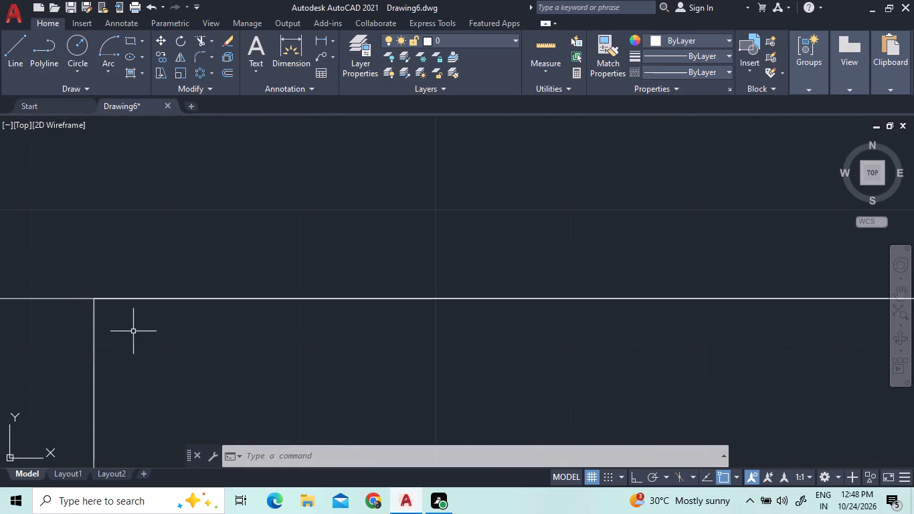
{"action": "scroll", "coordinate": [134, 333], "scroll_direction": "down", "scroll_amount": 2}
{"action": "scroll", "coordinate": [106, 319], "scroll_direction": "up", "scroll_amount": 3}
{"action": "scroll", "coordinate": [169, 388], "scroll_direction": "down", "scroll_amount": 2}
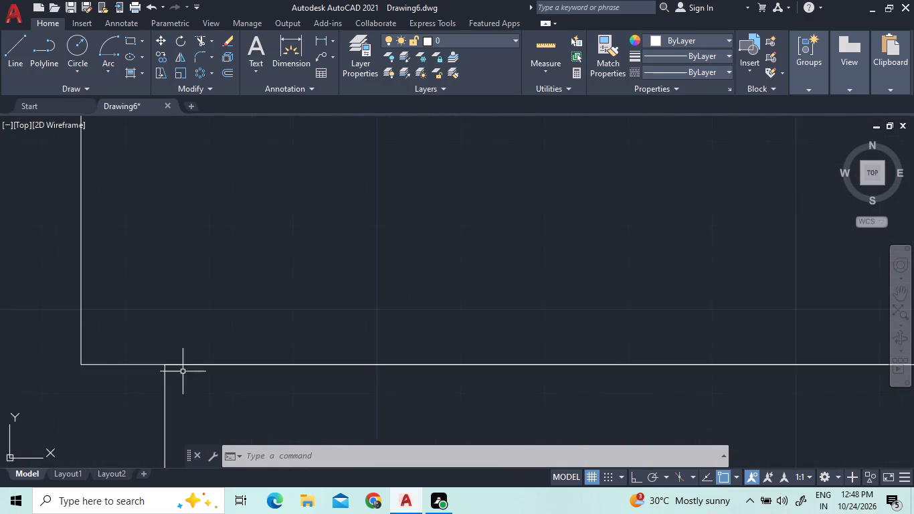
{"action": "scroll", "coordinate": [216, 311], "scroll_direction": "down", "scroll_amount": 15}
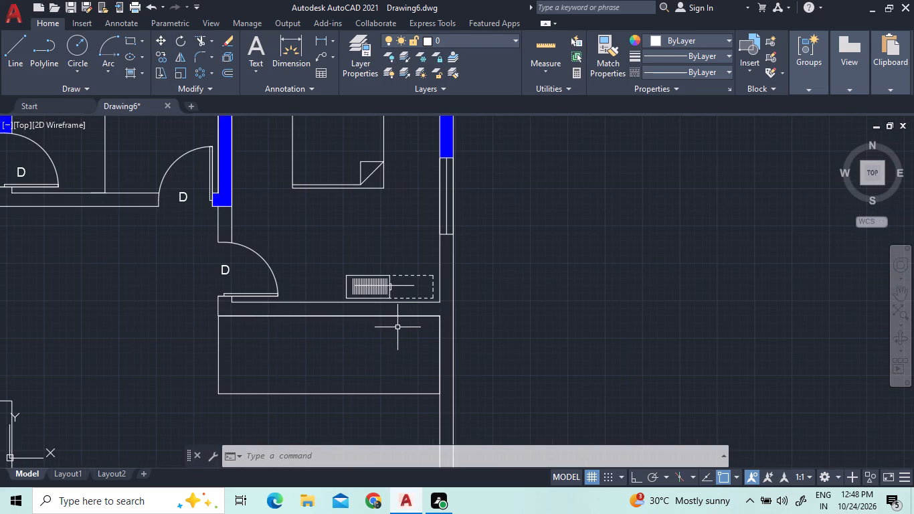
{"action": "scroll", "coordinate": [434, 313], "scroll_direction": "up", "scroll_amount": 2}
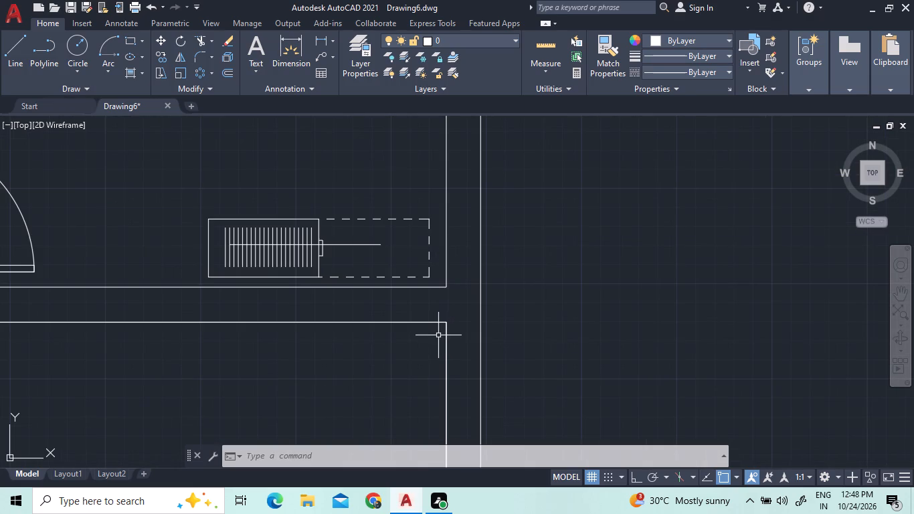
{"action": "scroll", "coordinate": [466, 301], "scroll_direction": "down", "scroll_amount": 2}
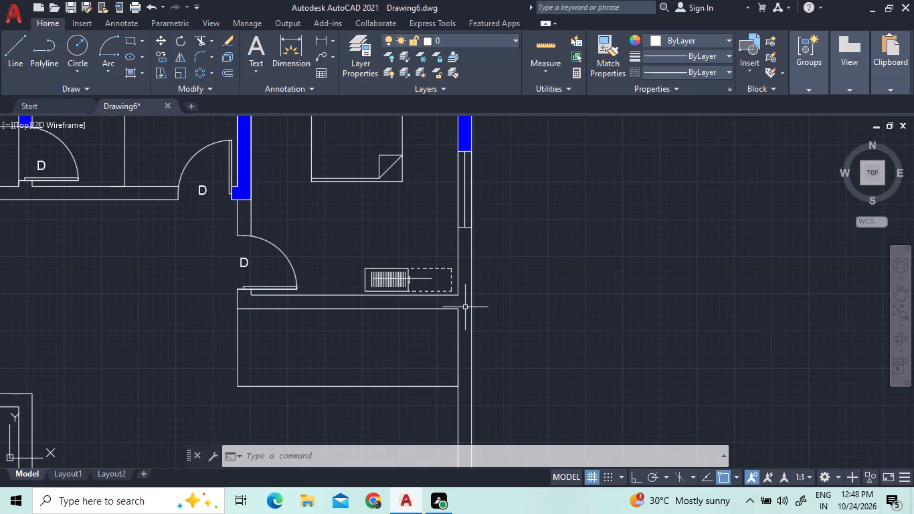
Explode the rectangle below the bedroom into separate lines.
{"action": "left_click", "coordinate": [420, 385]}
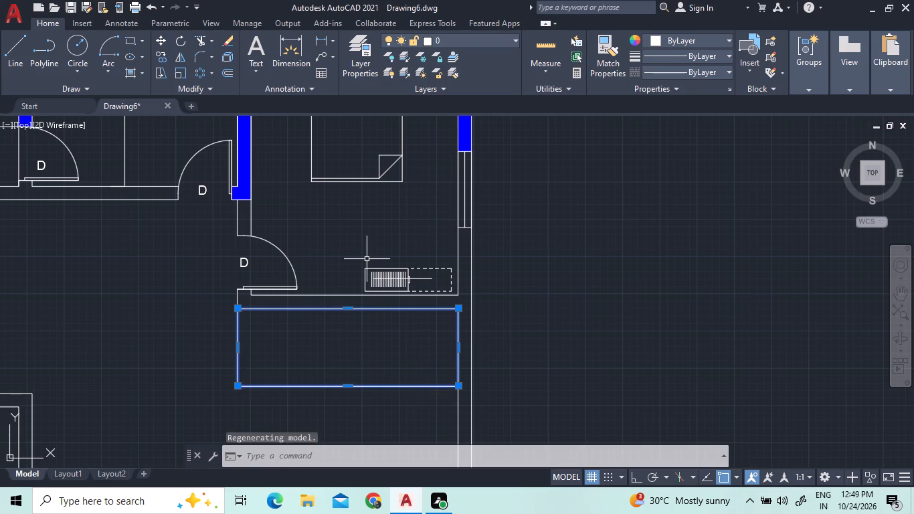
{"action": "left_click", "coordinate": [225, 53]}
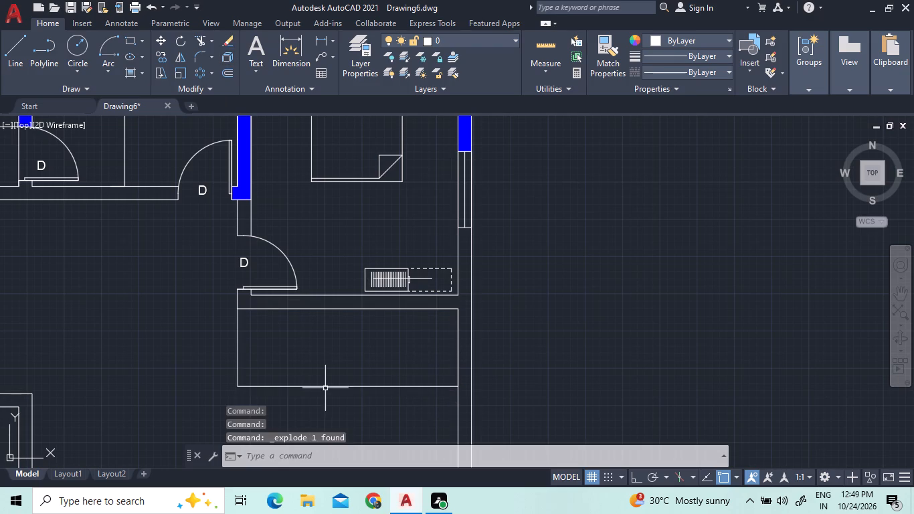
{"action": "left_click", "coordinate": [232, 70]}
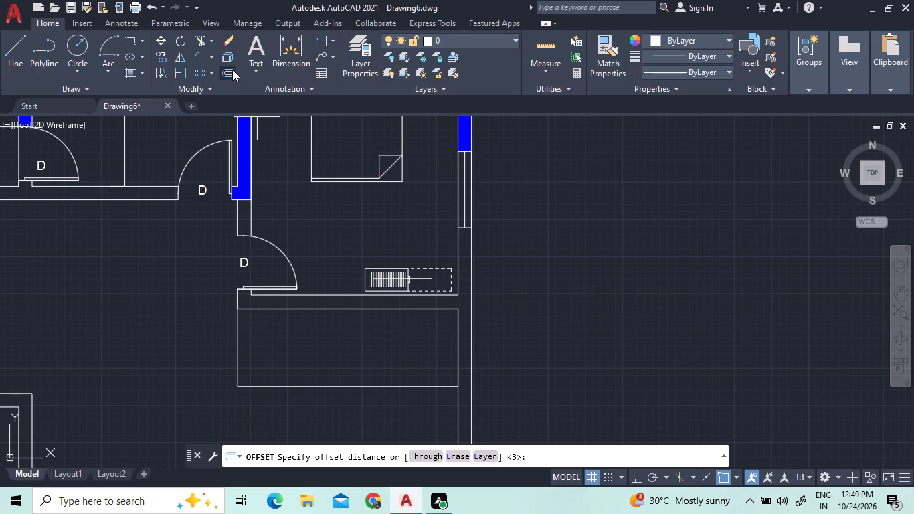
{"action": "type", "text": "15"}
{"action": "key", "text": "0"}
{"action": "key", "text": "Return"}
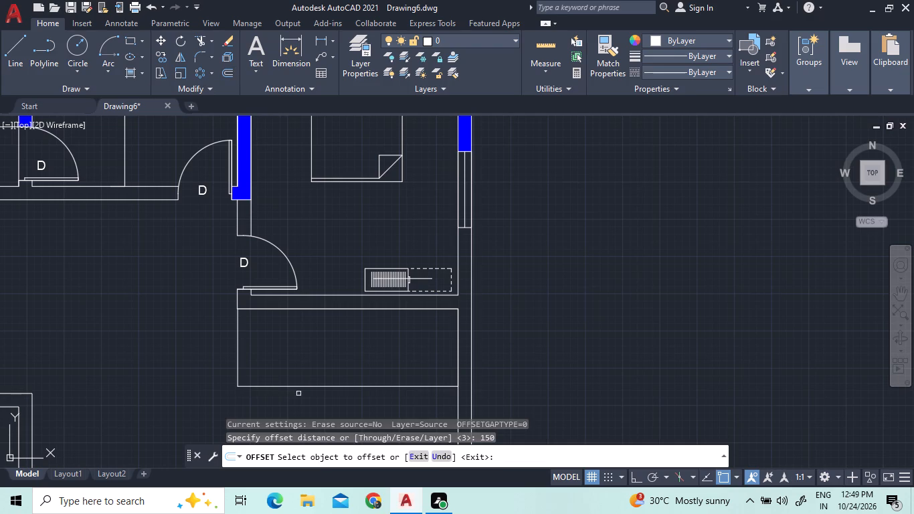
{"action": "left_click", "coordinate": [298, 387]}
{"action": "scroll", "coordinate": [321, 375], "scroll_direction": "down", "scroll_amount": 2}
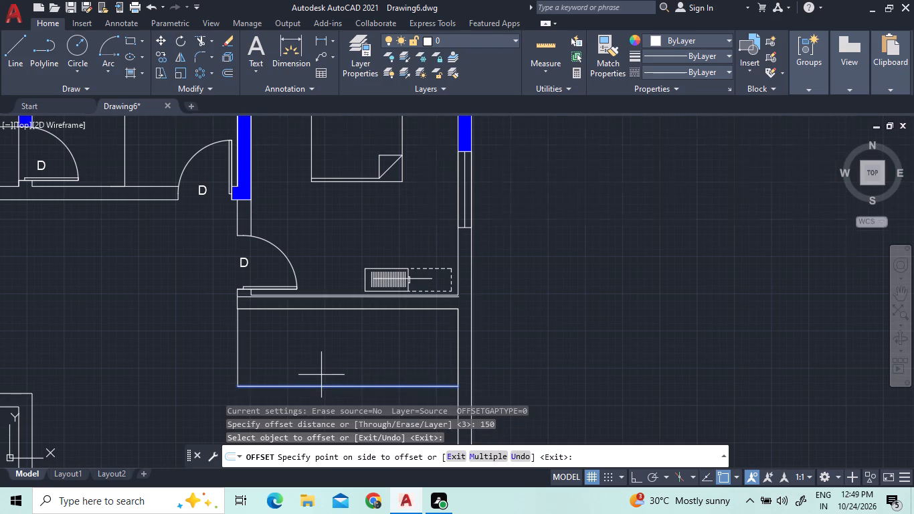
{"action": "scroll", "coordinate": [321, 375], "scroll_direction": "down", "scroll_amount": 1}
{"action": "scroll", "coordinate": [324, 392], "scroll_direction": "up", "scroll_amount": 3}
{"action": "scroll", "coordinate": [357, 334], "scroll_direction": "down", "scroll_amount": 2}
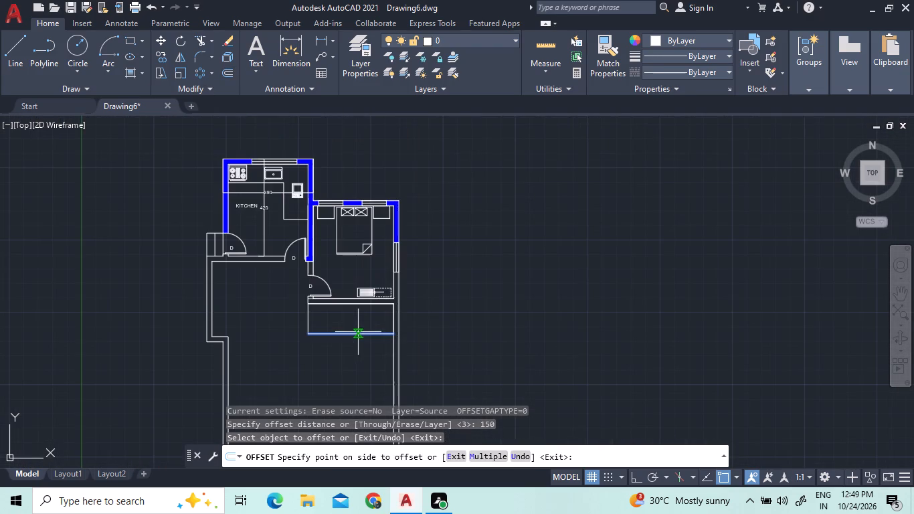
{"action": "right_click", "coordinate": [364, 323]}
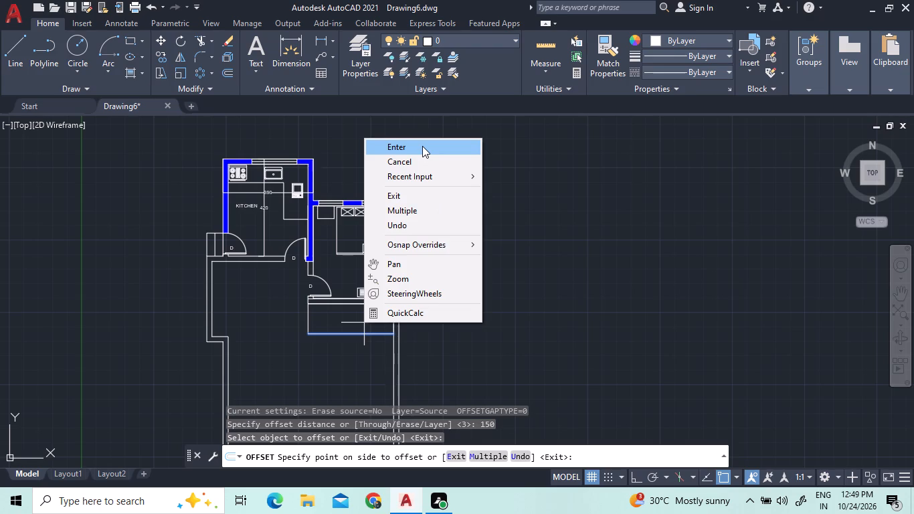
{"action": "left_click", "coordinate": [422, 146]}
Offset the exploded rectangle's lower line outward by 15, away from the bedroom, as the second line of the wall.
{"action": "scroll", "coordinate": [351, 309], "scroll_direction": "up", "scroll_amount": 3}
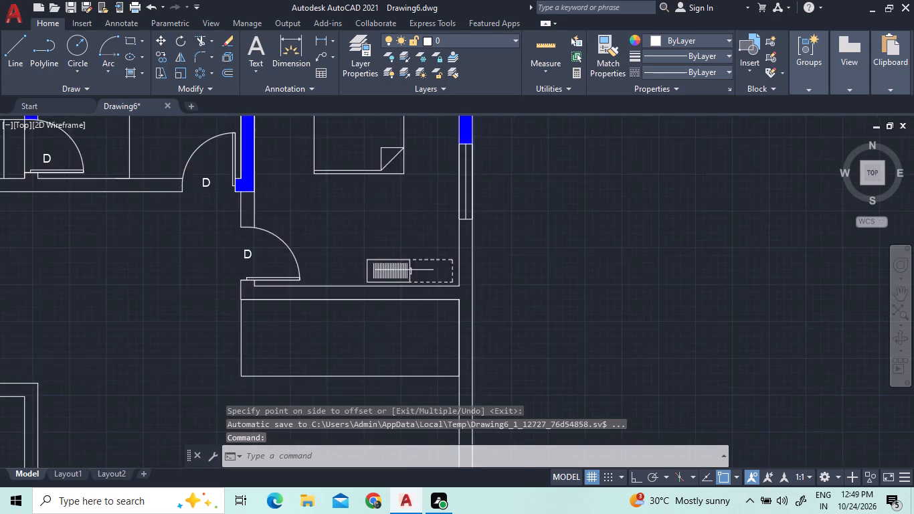
{"action": "scroll", "coordinate": [335, 280], "scroll_direction": "down", "scroll_amount": 2}
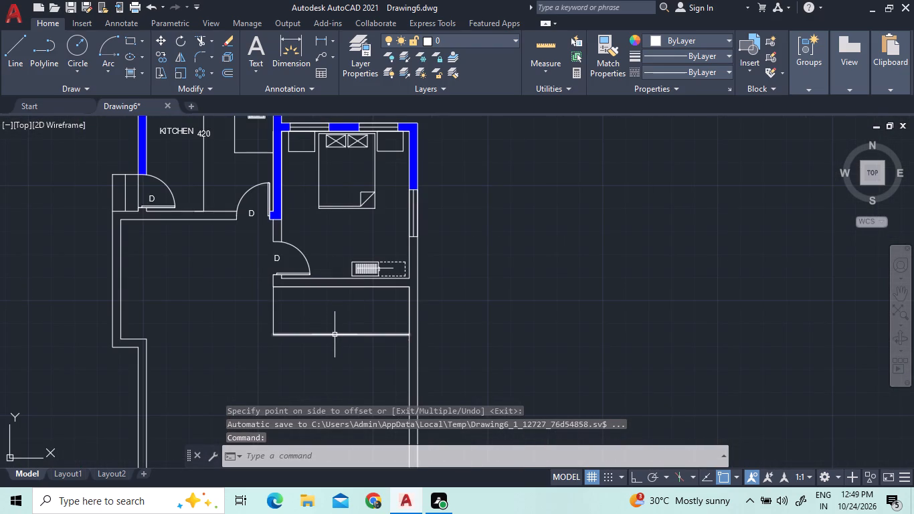
{"action": "left_click", "coordinate": [335, 335]}
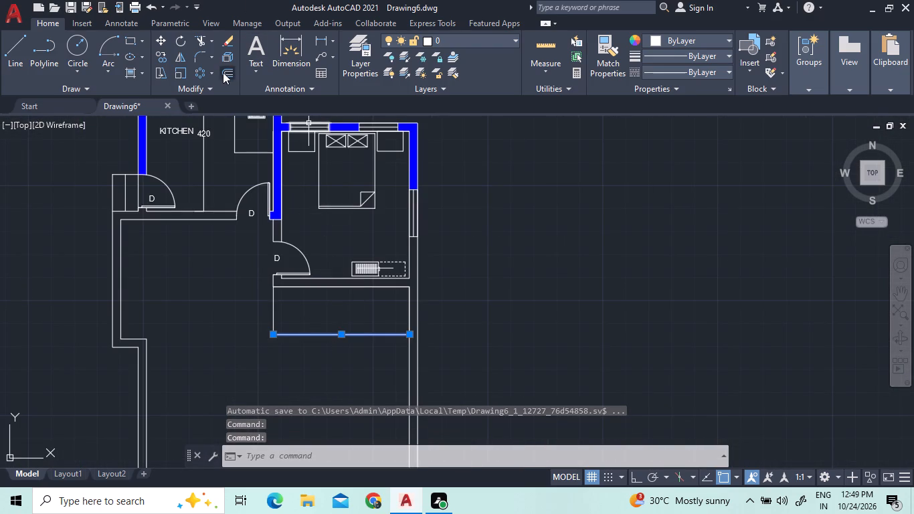
{"action": "left_click", "coordinate": [229, 71]}
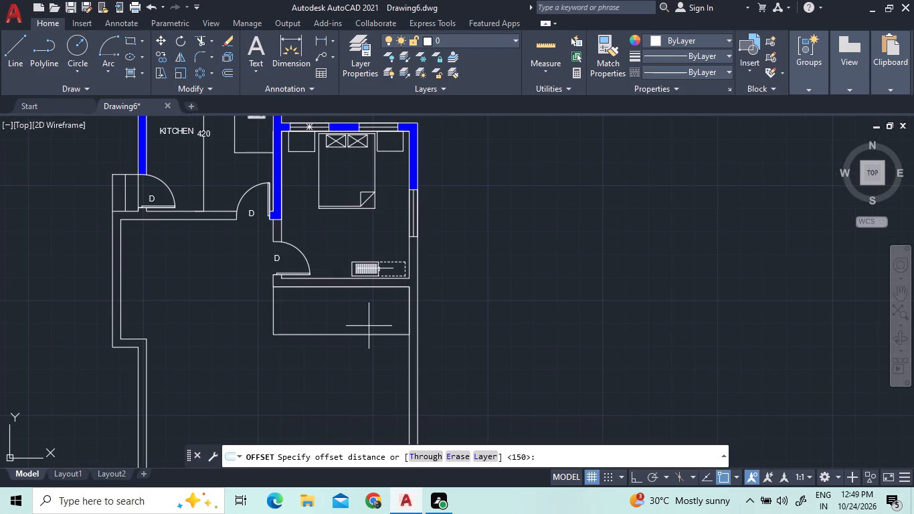
{"action": "type", "text": "0."}
{"action": "key", "text": "BackSpace"}
{"action": "key", "text": "BackSpace"}
{"action": "type", "text": "15"}
{"action": "key", "text": "Return"}
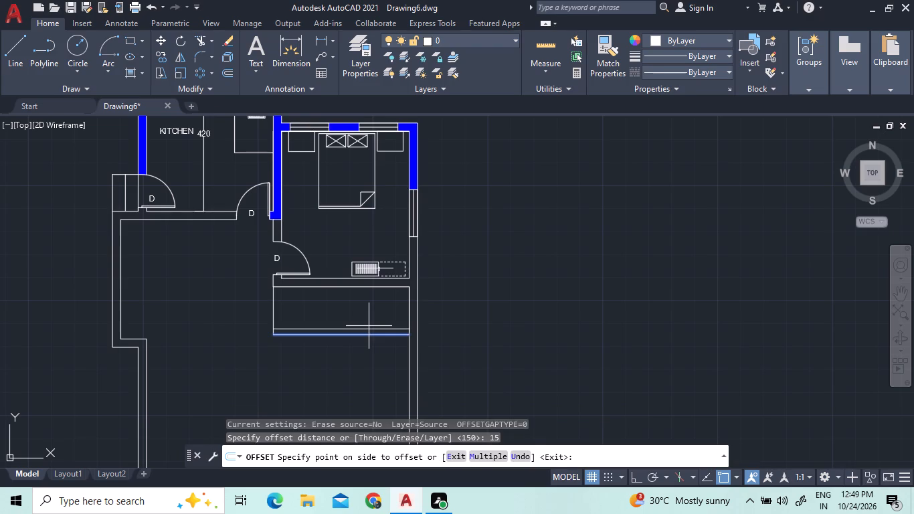
{"action": "scroll", "coordinate": [361, 317], "scroll_direction": "down", "scroll_amount": 2}
{"action": "scroll", "coordinate": [361, 341], "scroll_direction": "up", "scroll_amount": 4}
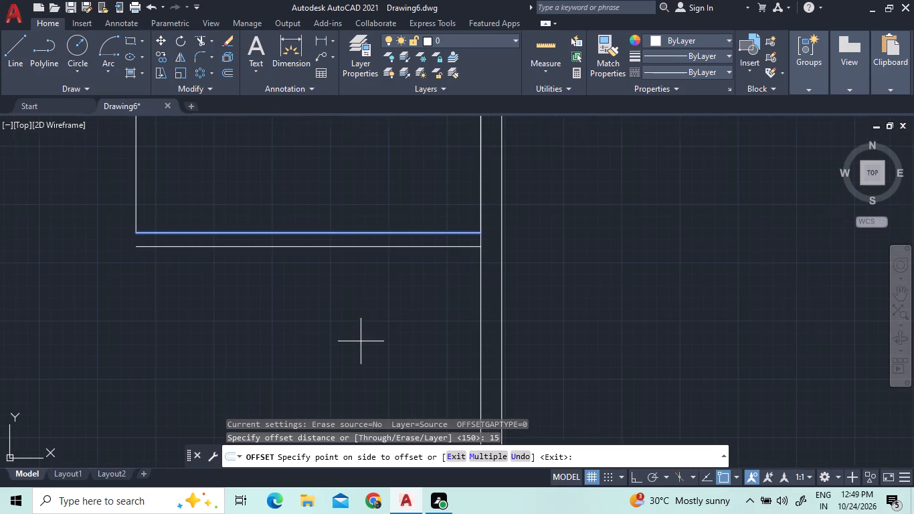
{"action": "left_click", "coordinate": [365, 312]}
{"action": "scroll", "coordinate": [391, 198], "scroll_direction": "down", "scroll_amount": 2}
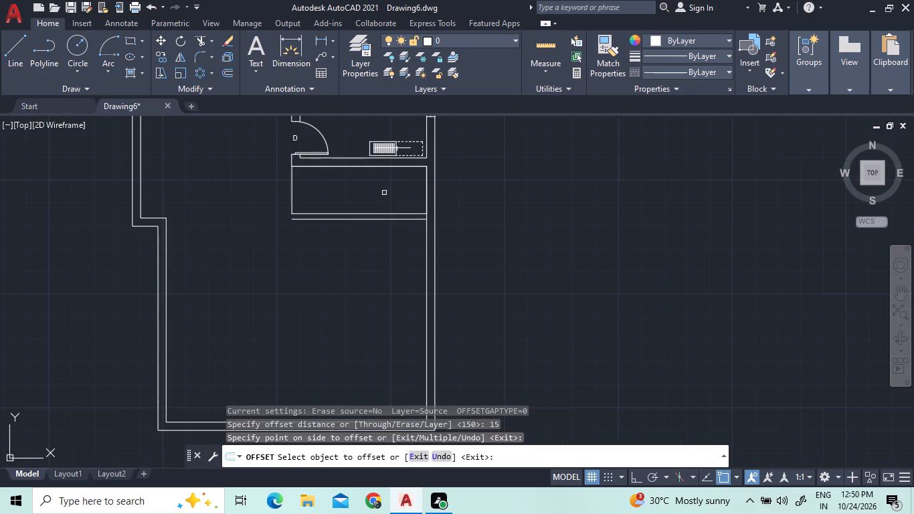
Extend the rectangle's door-end side line down to the new offset wall line.
{"action": "scroll", "coordinate": [288, 157], "scroll_direction": "up", "scroll_amount": 2}
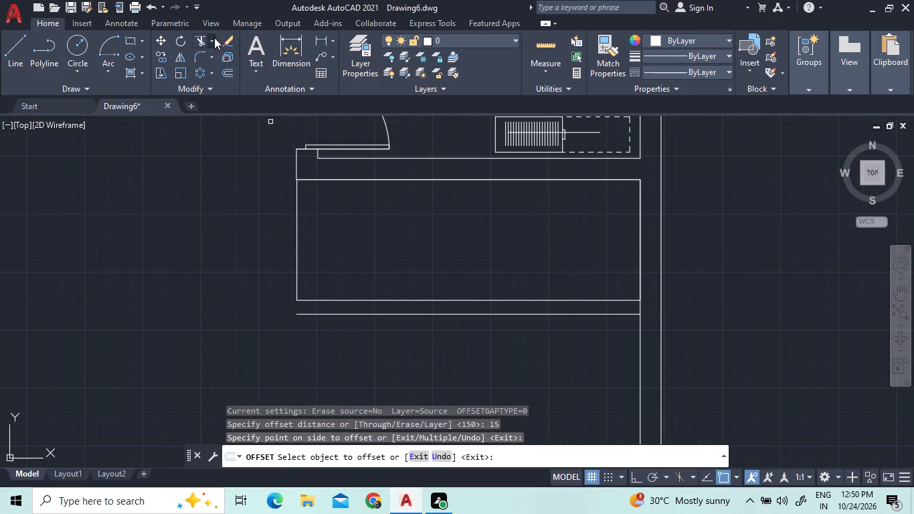
{"action": "left_click", "coordinate": [209, 39]}
{"action": "left_click", "coordinate": [206, 87]}
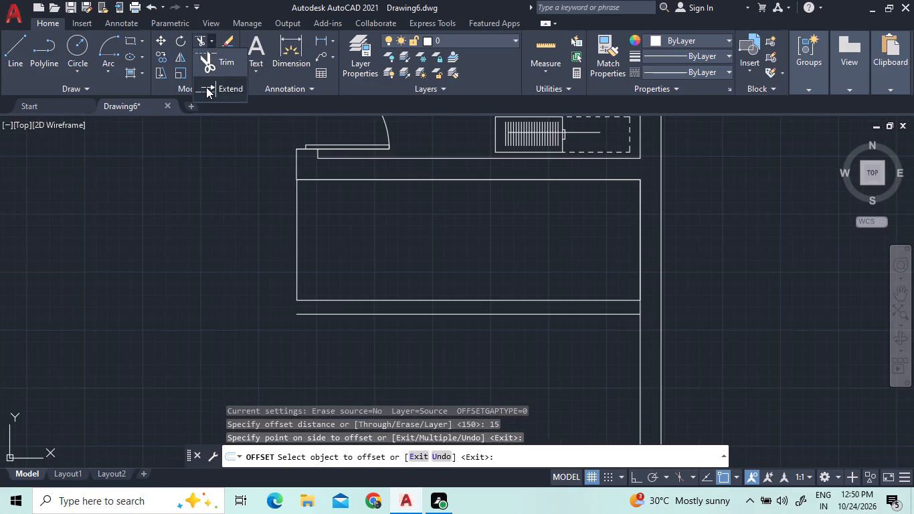
{"action": "left_click", "coordinate": [295, 284]}
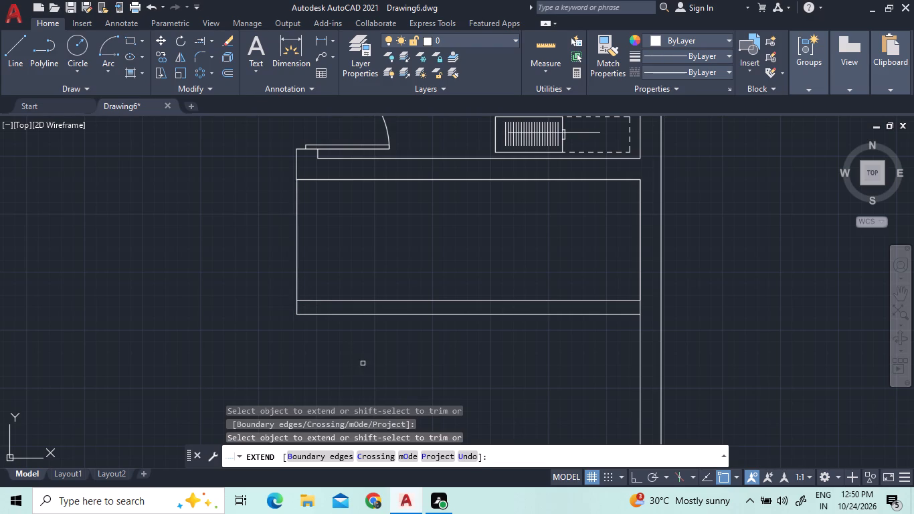
{"action": "right_click", "coordinate": [383, 250]}
{"action": "left_click", "coordinate": [388, 252]}
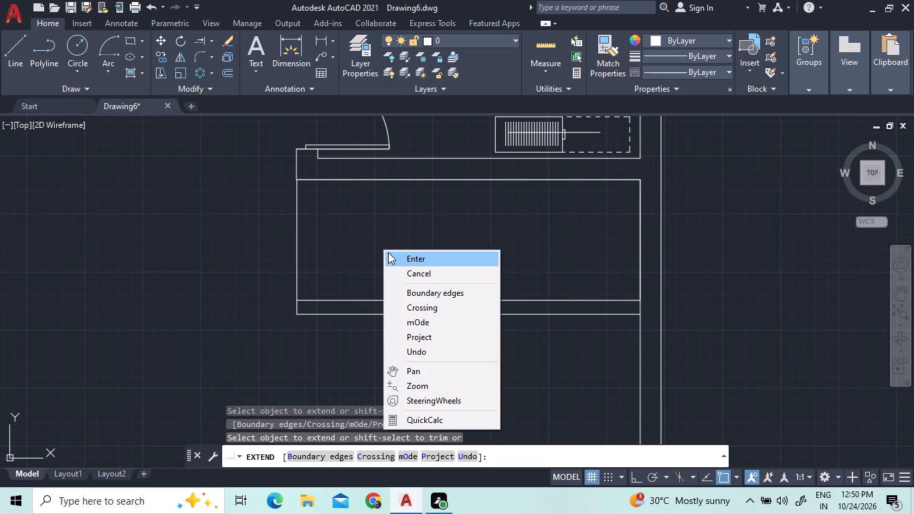
Trim the outer side wall's inner line between the two lower wall lines of the room below the bedroom.
{"action": "scroll", "coordinate": [402, 270], "scroll_direction": "down", "scroll_amount": 1}
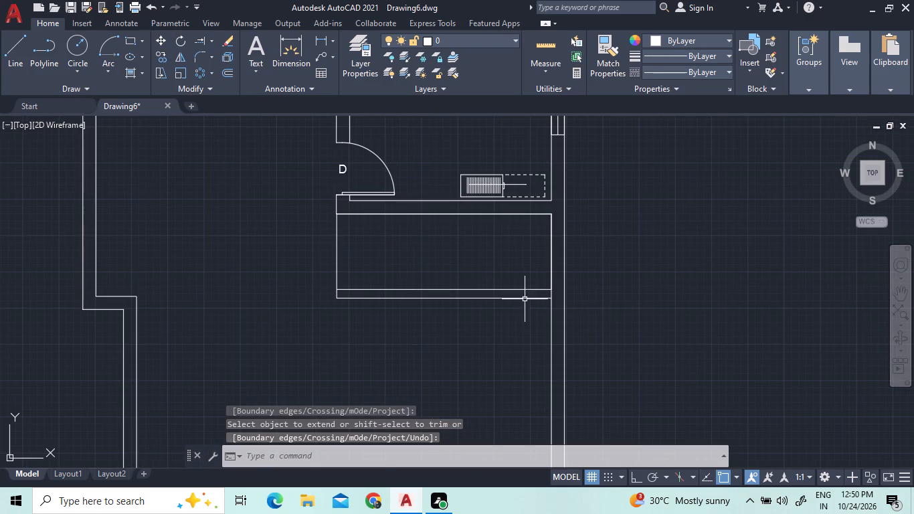
{"action": "left_click", "coordinate": [209, 39]}
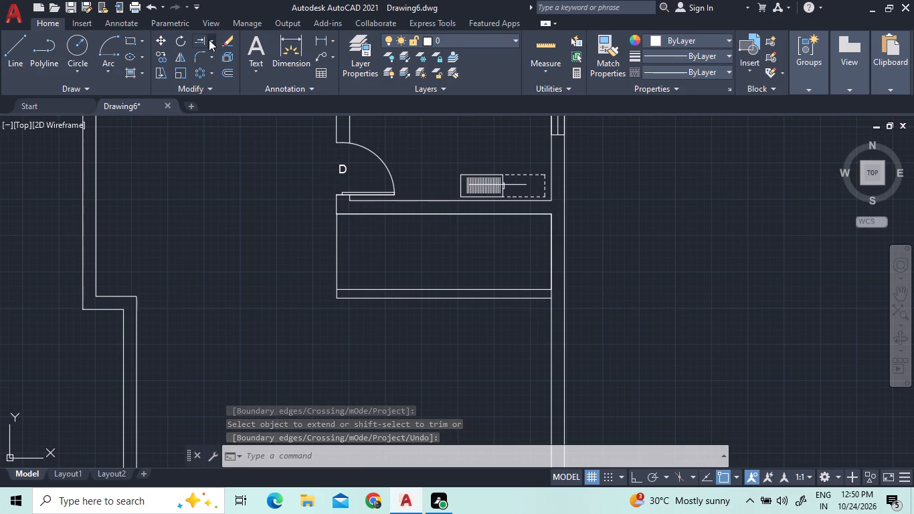
{"action": "left_click", "coordinate": [212, 62]}
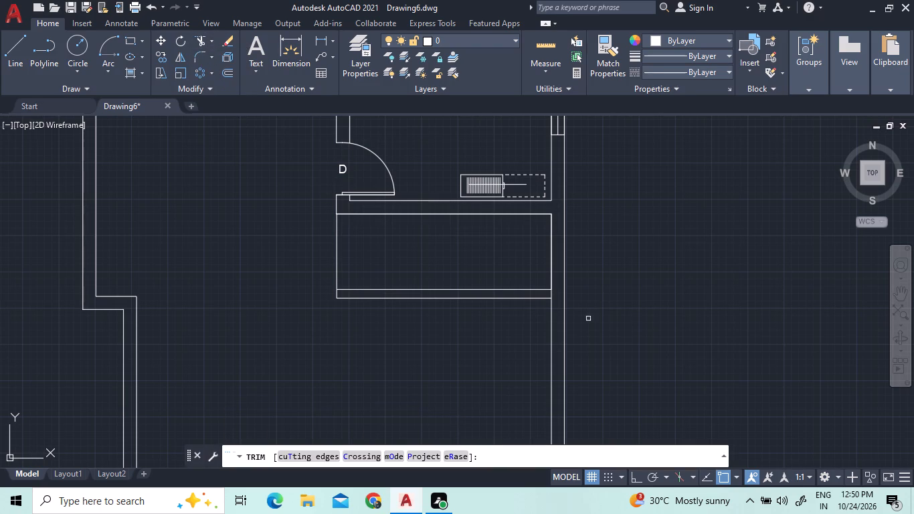
{"action": "scroll", "coordinate": [551, 279], "scroll_direction": "up", "scroll_amount": 3}
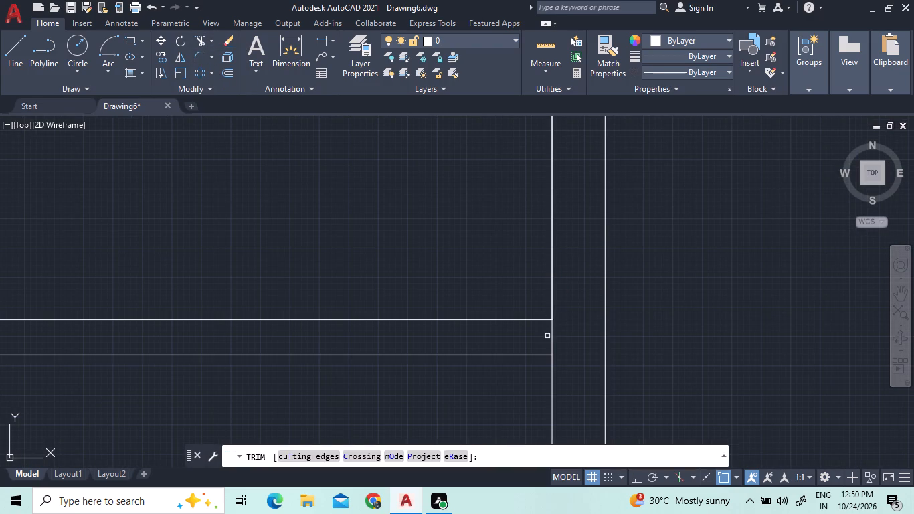
{"action": "left_click", "coordinate": [552, 336]}
{"action": "scroll", "coordinate": [555, 336], "scroll_direction": "down", "scroll_amount": 4}
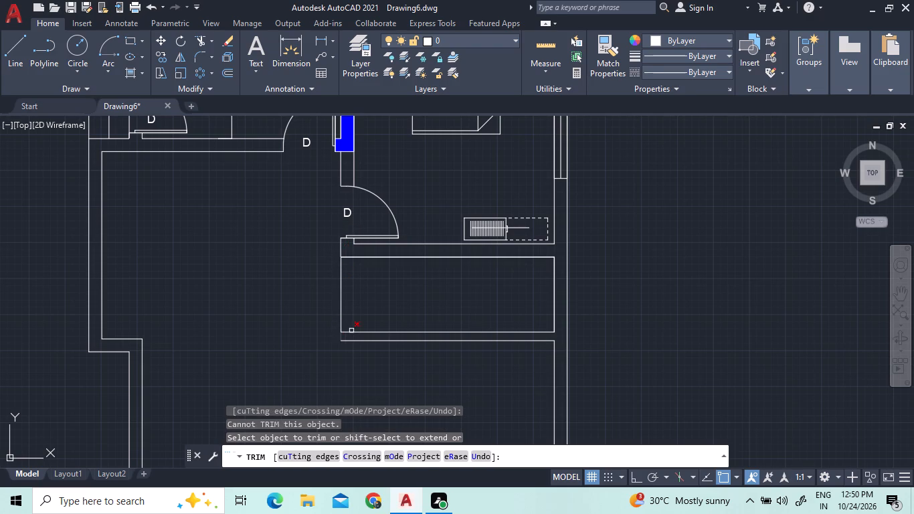
{"action": "right_click", "coordinate": [211, 286]}
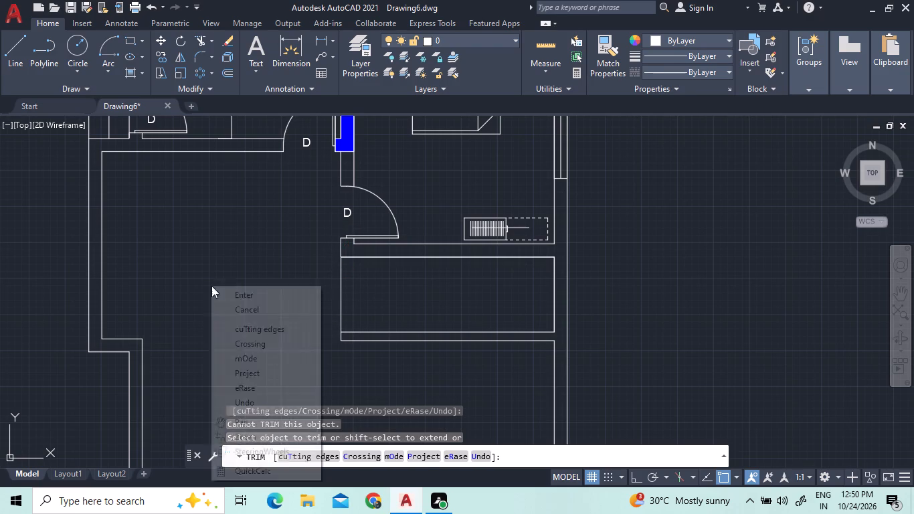
{"action": "left_click", "coordinate": [220, 292]}
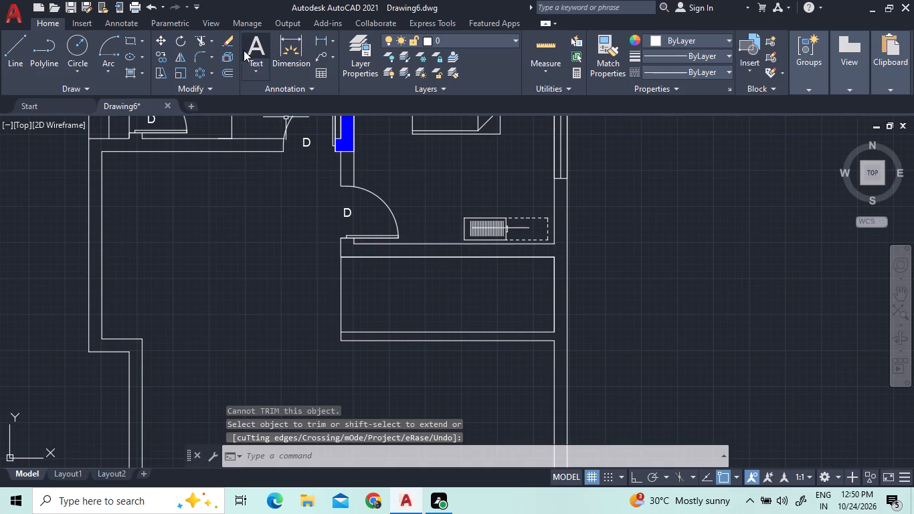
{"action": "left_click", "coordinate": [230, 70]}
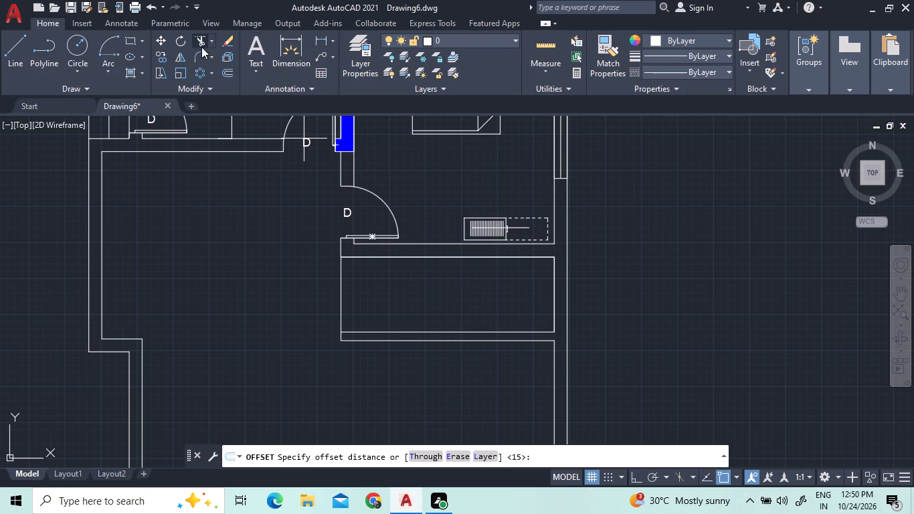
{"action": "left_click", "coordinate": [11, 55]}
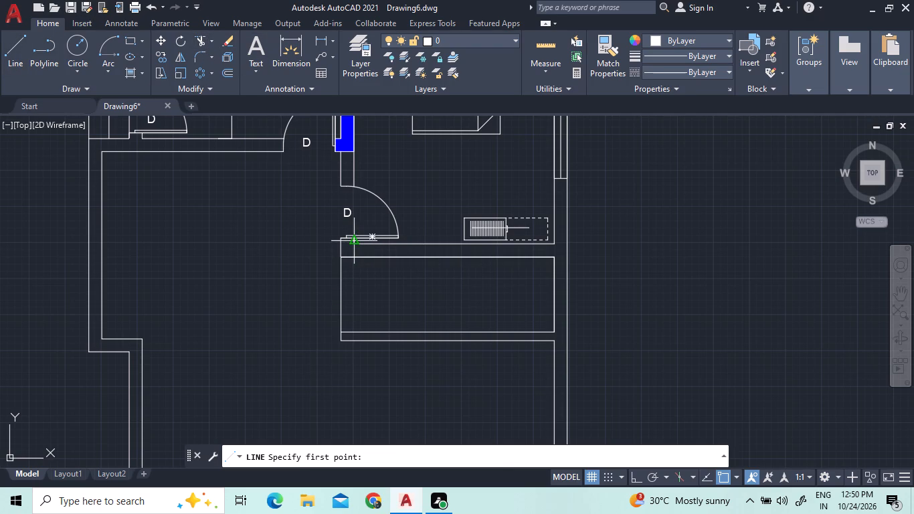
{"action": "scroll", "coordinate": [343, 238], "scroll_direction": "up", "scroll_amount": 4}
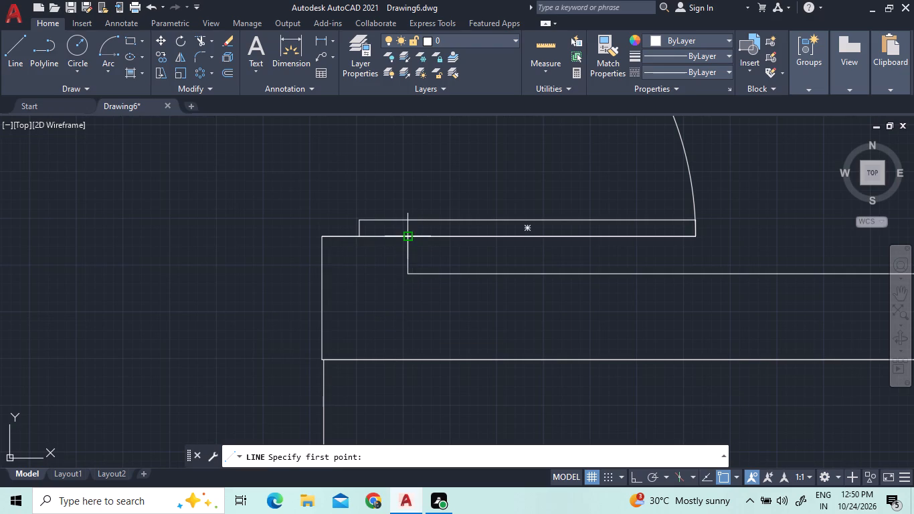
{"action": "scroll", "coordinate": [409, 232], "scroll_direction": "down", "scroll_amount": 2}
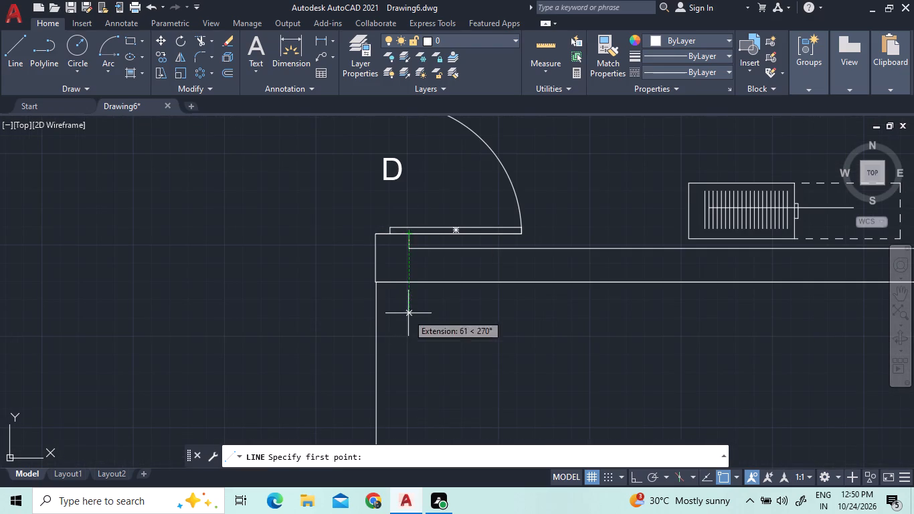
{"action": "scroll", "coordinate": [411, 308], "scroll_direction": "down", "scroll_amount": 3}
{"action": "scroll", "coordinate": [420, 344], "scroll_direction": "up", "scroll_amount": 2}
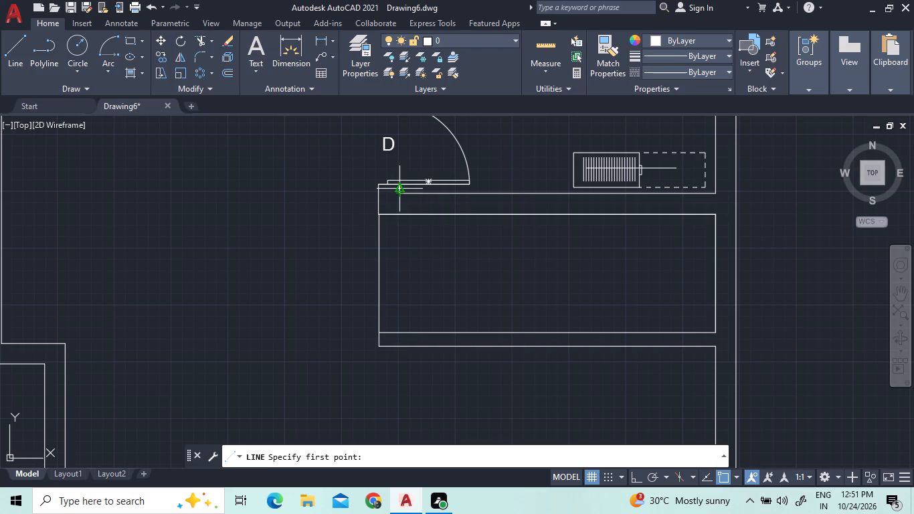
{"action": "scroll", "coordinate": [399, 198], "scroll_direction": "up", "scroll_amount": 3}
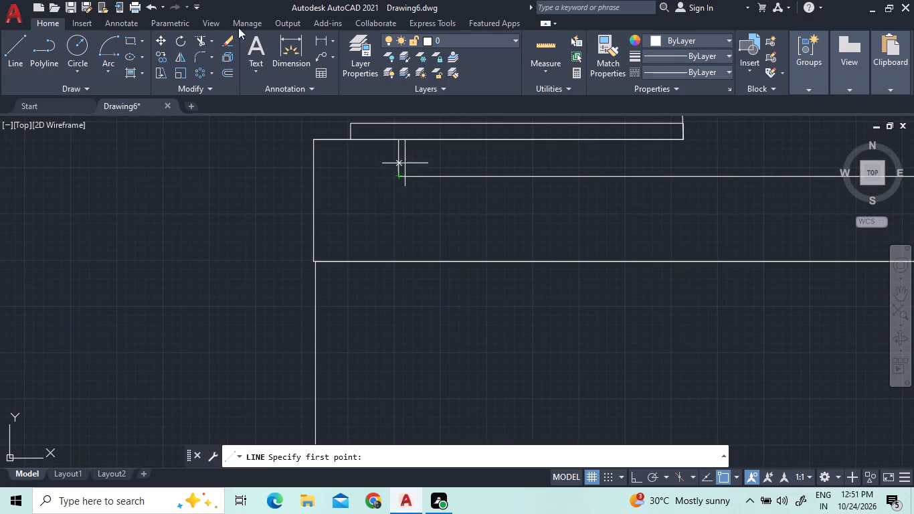
Draw a vertical line with ortho on from the bedroom lower wall's inner corner by the door, perpendicular to the lower room's outermost wall line.
{"action": "left_click", "coordinate": [5, 61]}
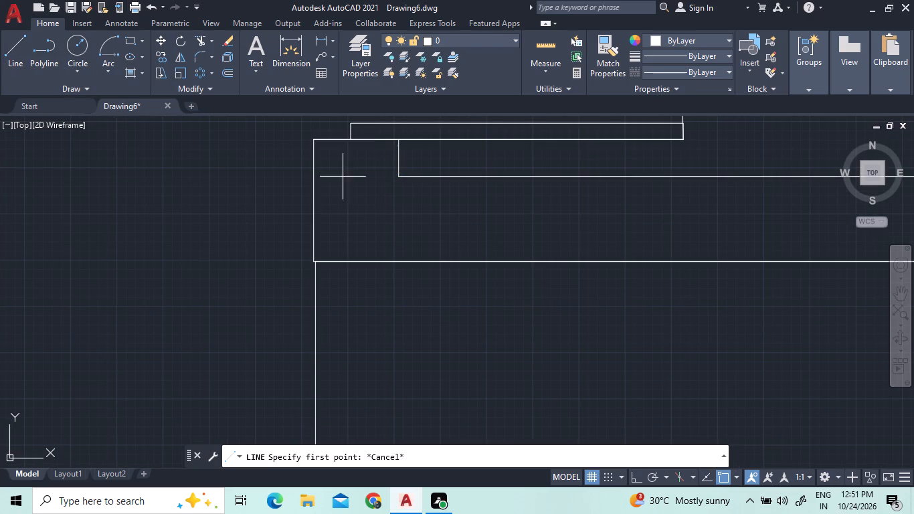
{"action": "left_click", "coordinate": [399, 172]}
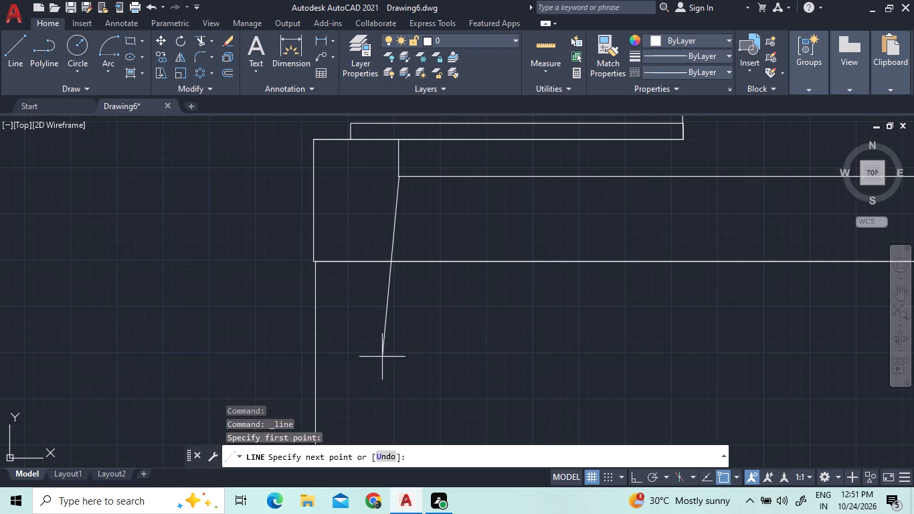
{"action": "key", "text": "F8"}
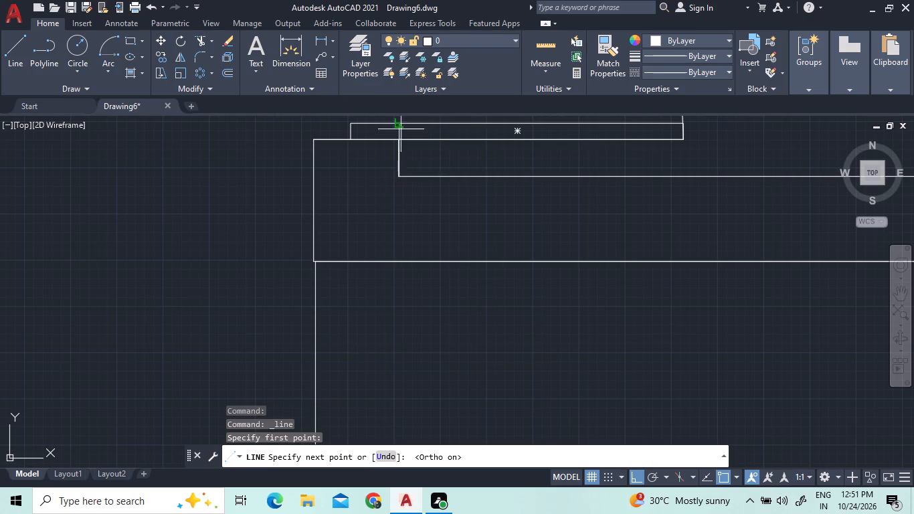
{"action": "scroll", "coordinate": [389, 145], "scroll_direction": "up", "scroll_amount": 3}
{"action": "scroll", "coordinate": [442, 292], "scroll_direction": "down", "scroll_amount": 8}
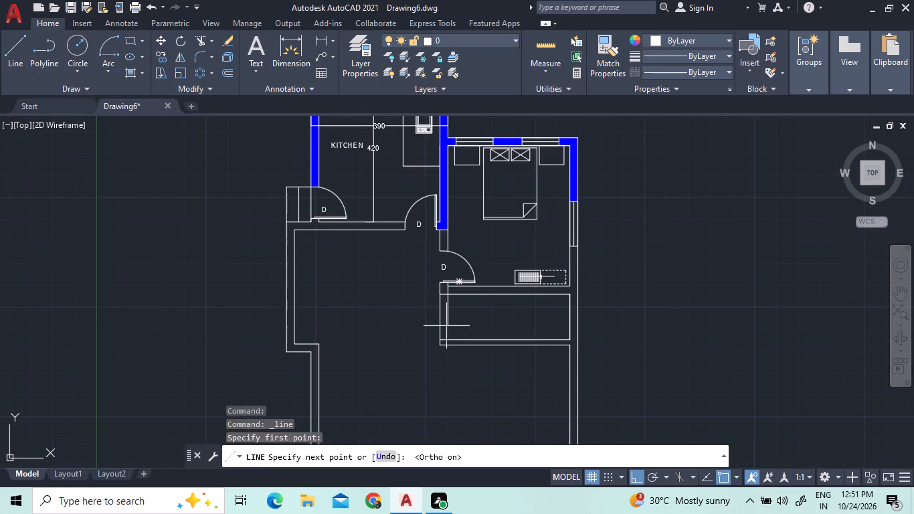
{"action": "scroll", "coordinate": [452, 361], "scroll_direction": "up", "scroll_amount": 3}
{"action": "scroll", "coordinate": [429, 311], "scroll_direction": "up", "scroll_amount": 3}
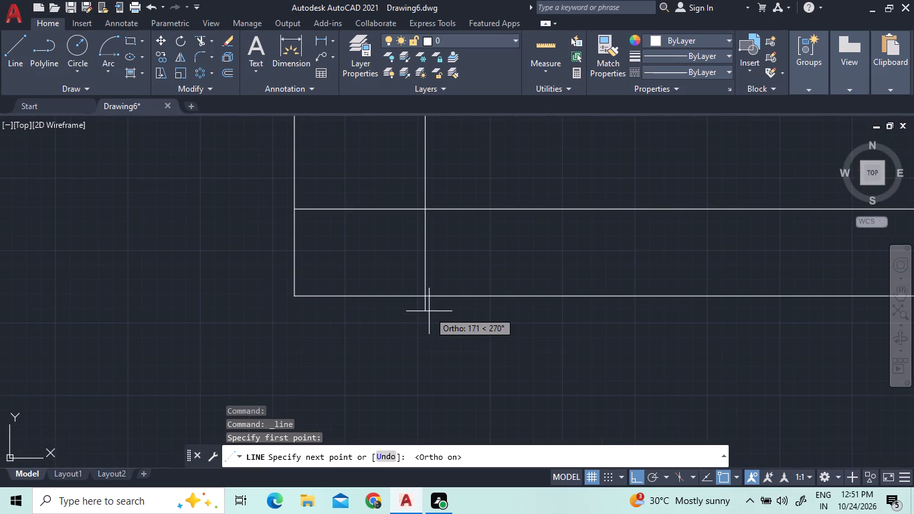
{"action": "scroll", "coordinate": [422, 296], "scroll_direction": "up", "scroll_amount": 3}
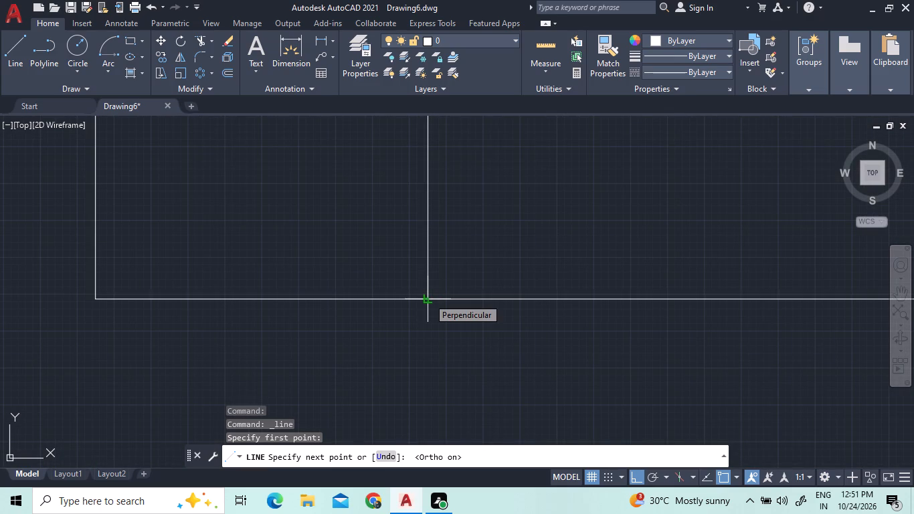
{"action": "left_click", "coordinate": [428, 298]}
{"action": "scroll", "coordinate": [418, 326], "scroll_direction": "down", "scroll_amount": 4}
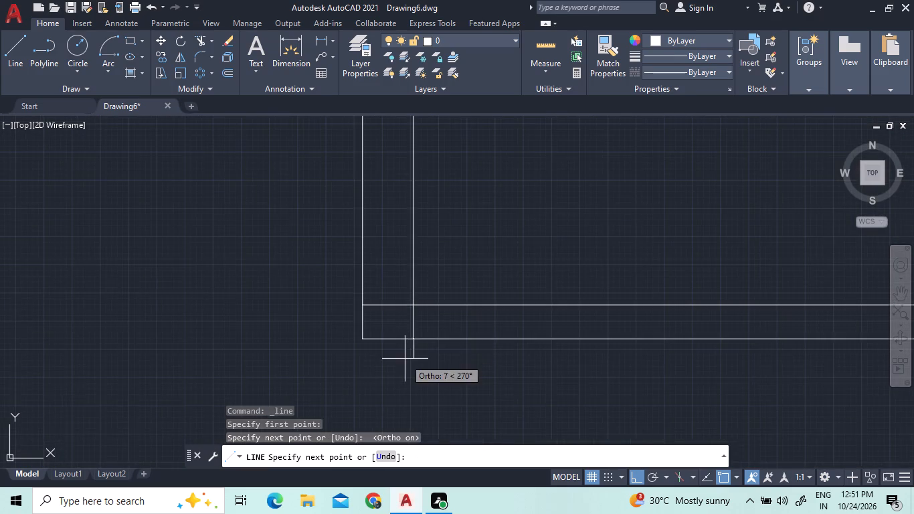
{"action": "scroll", "coordinate": [405, 359], "scroll_direction": "down", "scroll_amount": 3}
{"action": "scroll", "coordinate": [402, 262], "scroll_direction": "up", "scroll_amount": 3}
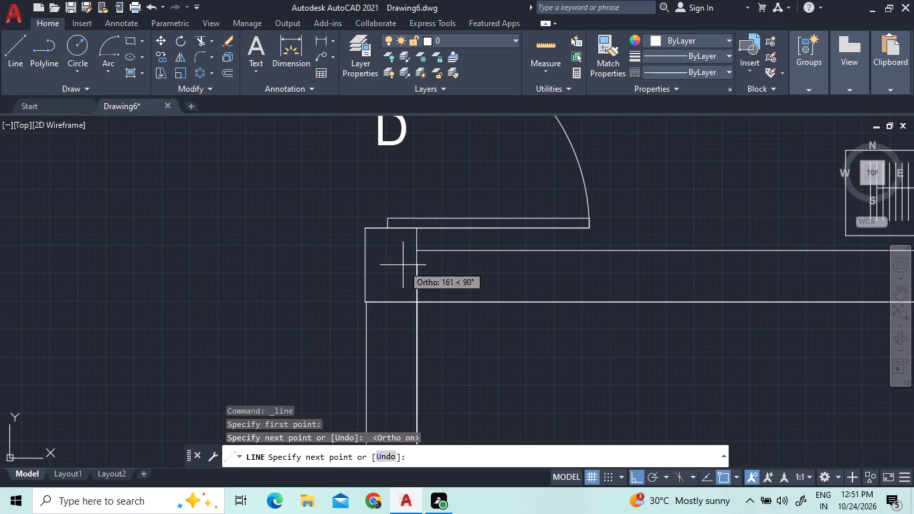
{"action": "right_click", "coordinate": [342, 312]}
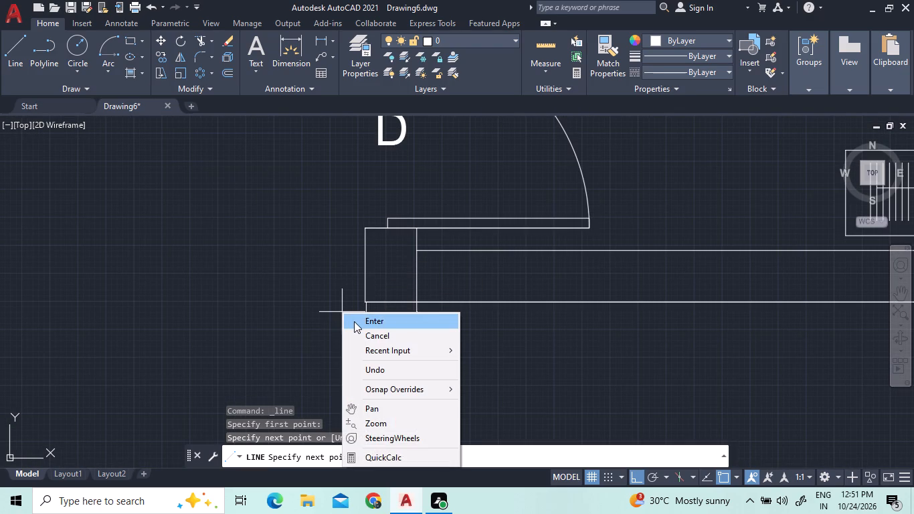
{"action": "left_click", "coordinate": [354, 321]}
Examine the room below the bedroom and how its door-end wall lines meet the upper and lower walls.
{"action": "scroll", "coordinate": [506, 301], "scroll_direction": "down", "scroll_amount": 2}
{"action": "middle_click_drag", "start_coordinate": [496, 360], "coordinate": [459, 278]}
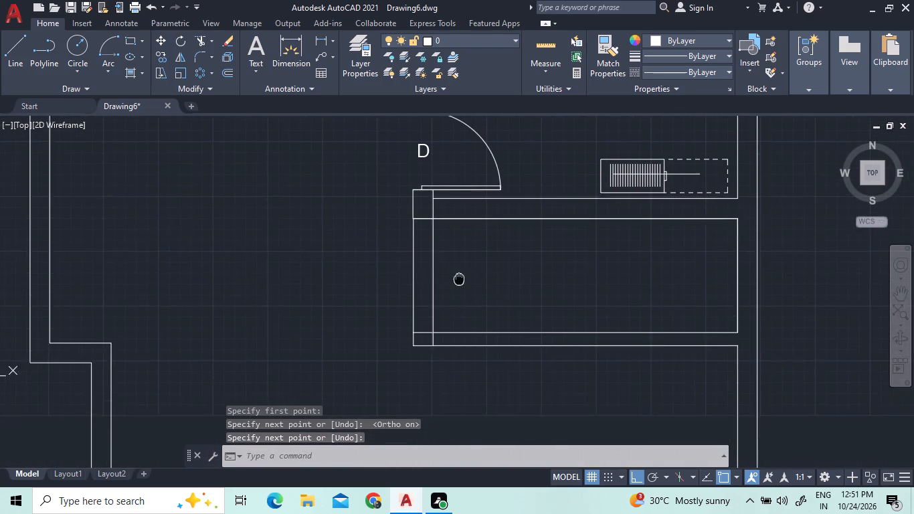
{"action": "middle_click_drag", "start_coordinate": [459, 278], "coordinate": [435, 287]}
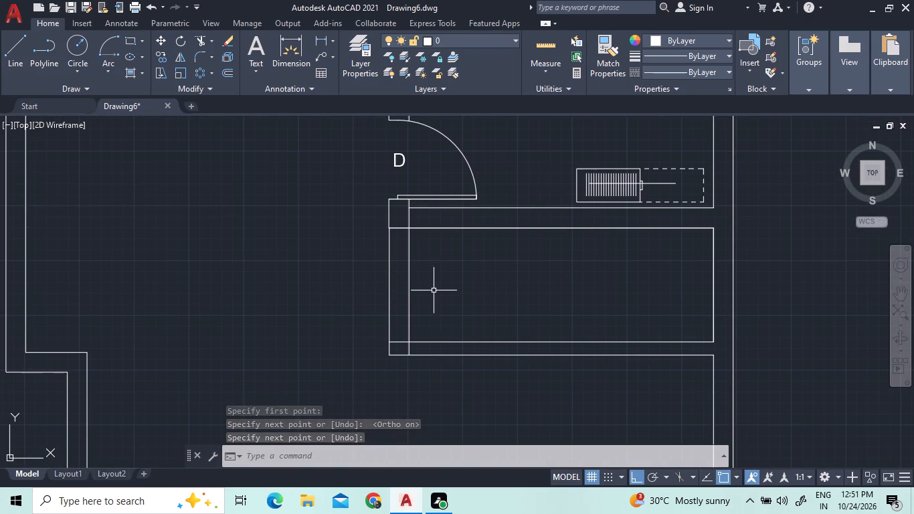
{"action": "middle_click_drag", "start_coordinate": [434, 290], "coordinate": [448, 315]}
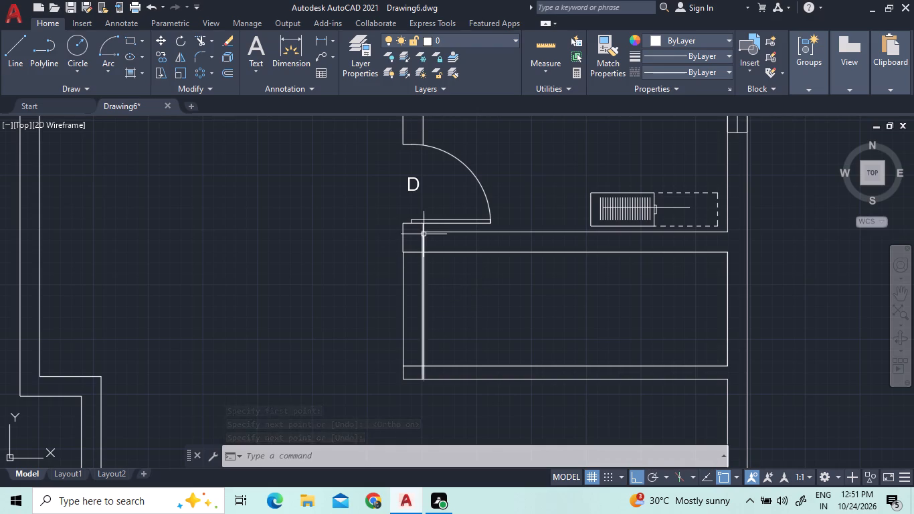
{"action": "scroll", "coordinate": [424, 234], "scroll_direction": "up", "scroll_amount": 1}
{"action": "middle_click_drag", "start_coordinate": [444, 282], "coordinate": [407, 207]}
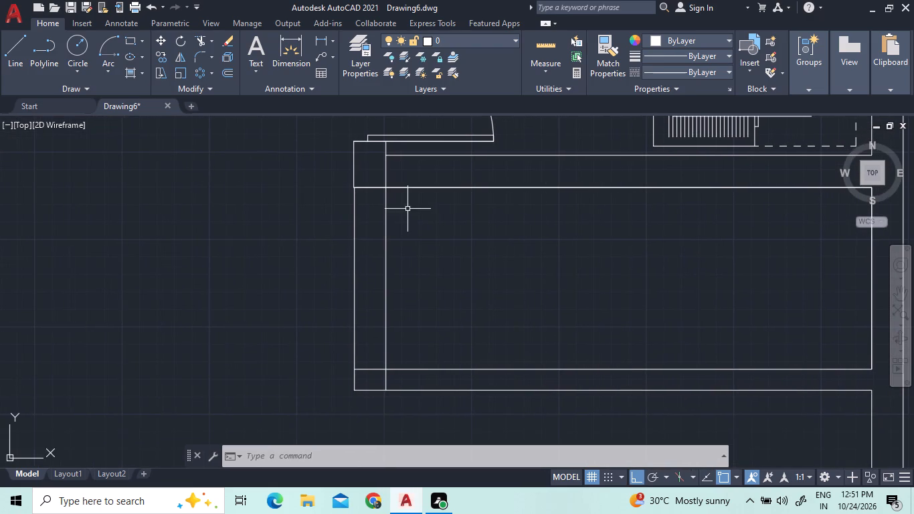
{"action": "middle_click_drag", "start_coordinate": [406, 213], "coordinate": [399, 230]}
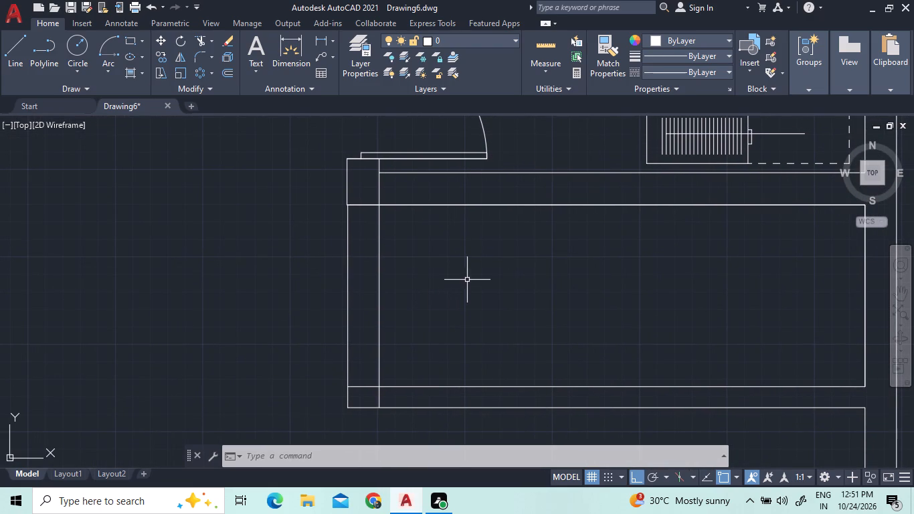
{"action": "middle_click_drag", "start_coordinate": [477, 276], "coordinate": [414, 284]}
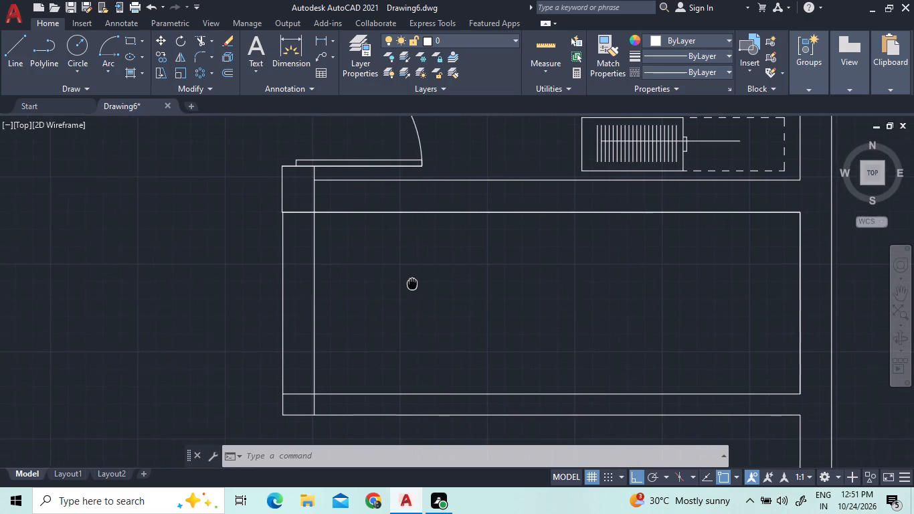
{"action": "middle_click_drag", "start_coordinate": [414, 284], "coordinate": [424, 291]}
{"action": "middle_click_drag", "start_coordinate": [424, 291], "coordinate": [432, 247]}
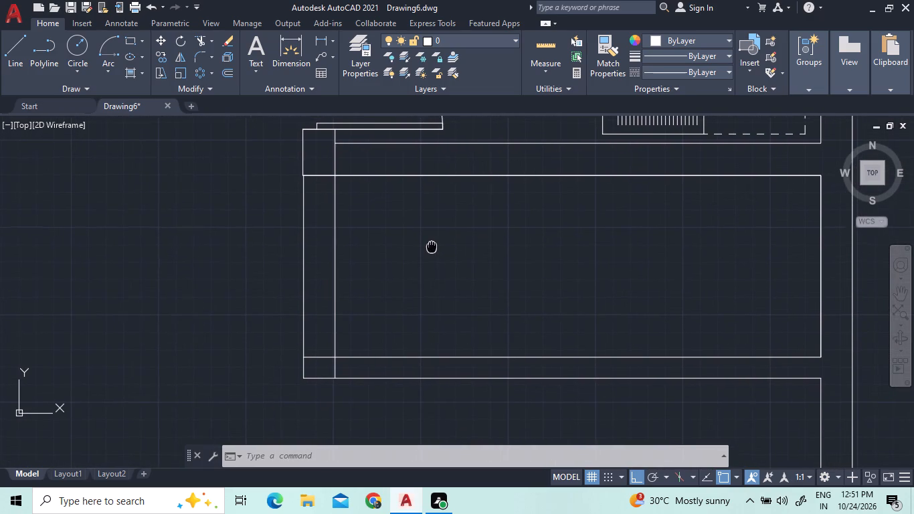
{"action": "middle_click_drag", "start_coordinate": [432, 247], "coordinate": [426, 267]}
{"action": "middle_click_drag", "start_coordinate": [426, 267], "coordinate": [420, 275]}
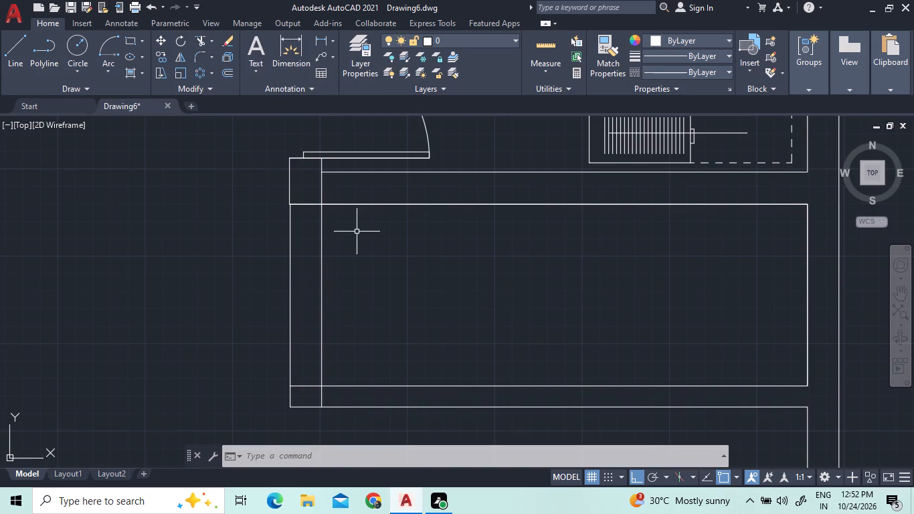
Move the vertical line from the bedroom lower wall's inner corner along that wall to align with the open door leaf's free end.
{"action": "left_click", "coordinate": [355, 253]}
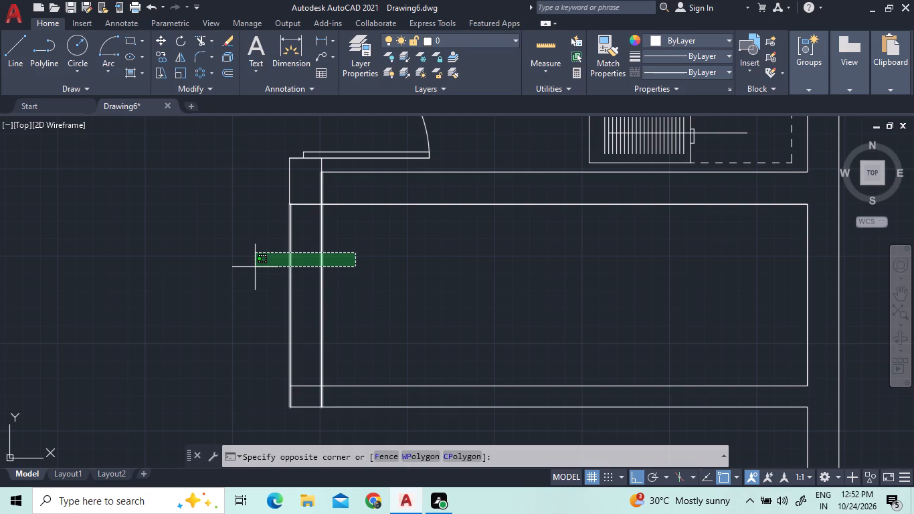
{"action": "left_click", "coordinate": [302, 257]}
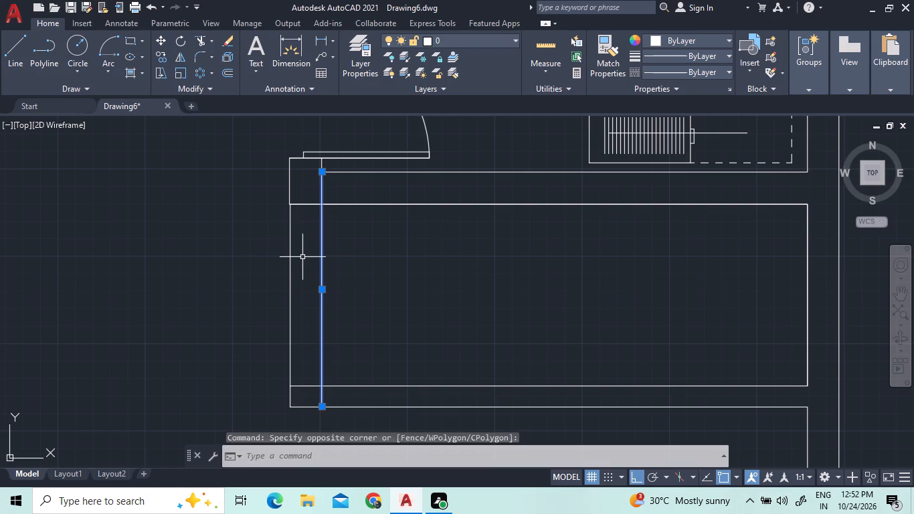
{"action": "right_click", "coordinate": [412, 234]}
{"action": "left_click", "coordinate": [431, 260]}
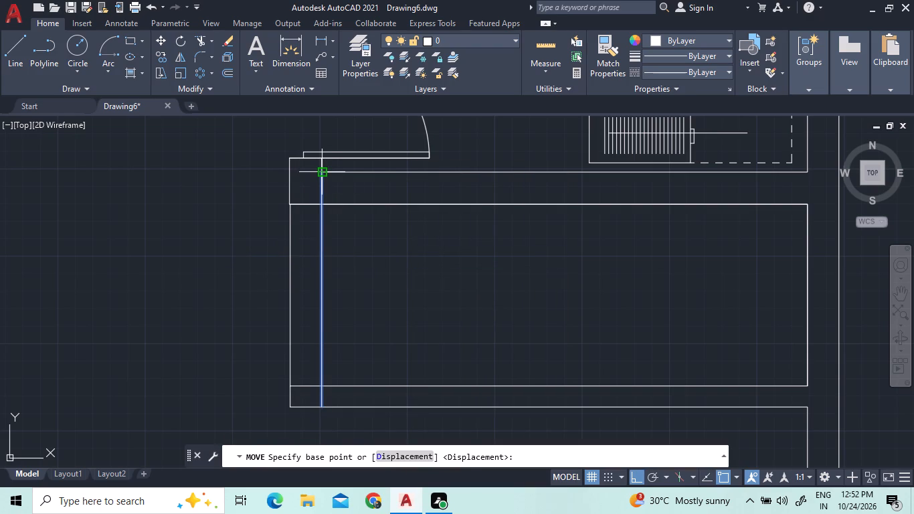
{"action": "left_click", "coordinate": [319, 170]}
{"action": "scroll", "coordinate": [426, 174], "scroll_direction": "up", "scroll_amount": 1}
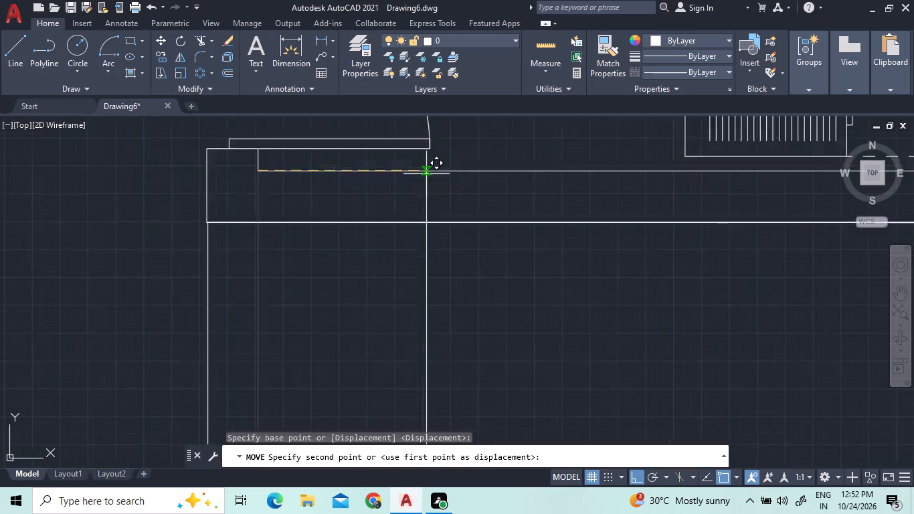
{"action": "scroll", "coordinate": [426, 174], "scroll_direction": "up", "scroll_amount": 2}
{"action": "scroll", "coordinate": [430, 180], "scroll_direction": "down", "scroll_amount": 1}
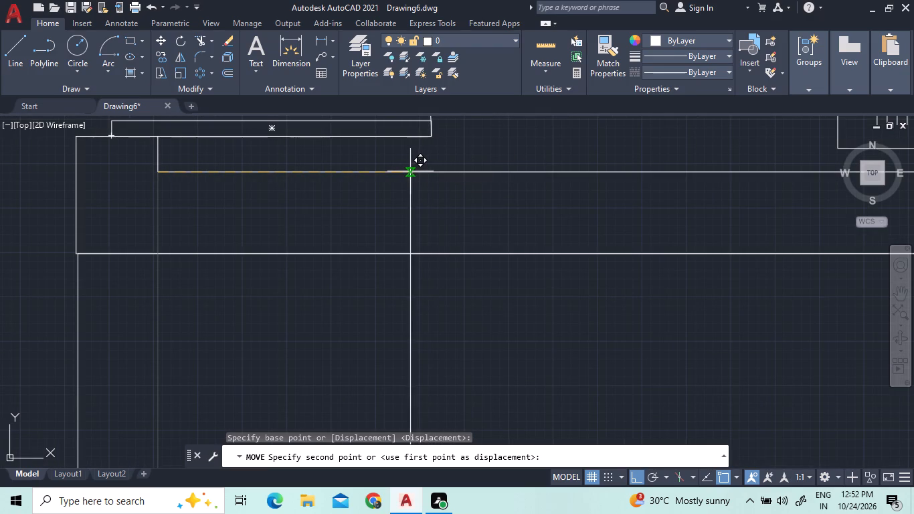
{"action": "scroll", "coordinate": [363, 195], "scroll_direction": "down", "scroll_amount": 2}
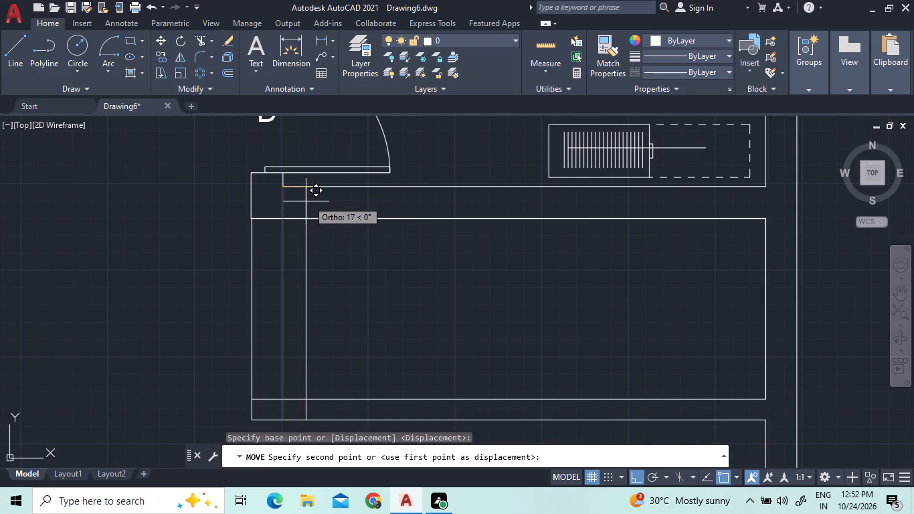
{"action": "scroll", "coordinate": [384, 188], "scroll_direction": "up", "scroll_amount": 3}
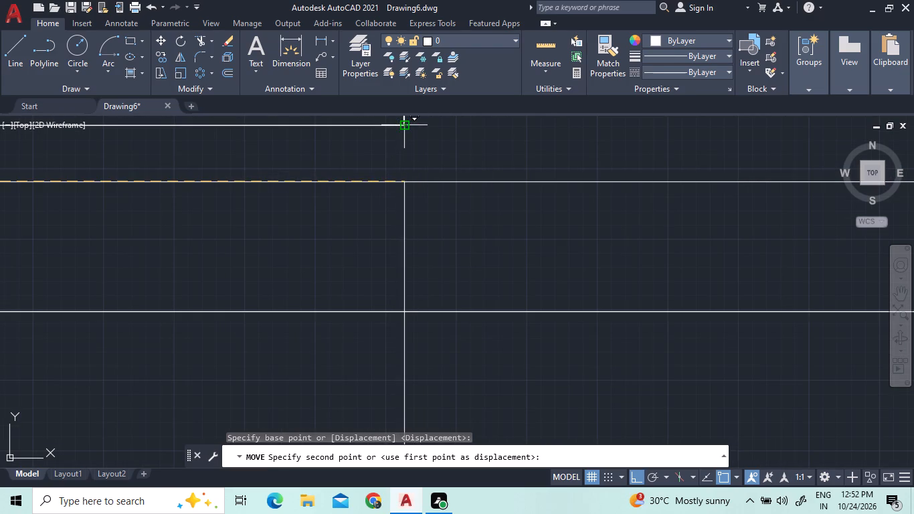
{"action": "left_click", "coordinate": [401, 183]}
{"action": "scroll", "coordinate": [448, 175], "scroll_direction": "down", "scroll_amount": 4}
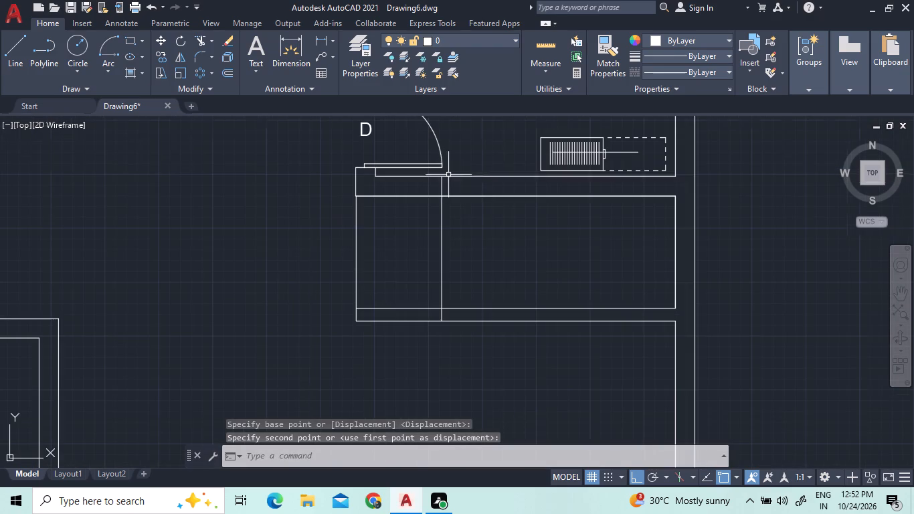
Erase the outermost door-end side line of the room below the bedroom.
{"action": "left_click", "coordinate": [391, 256]}
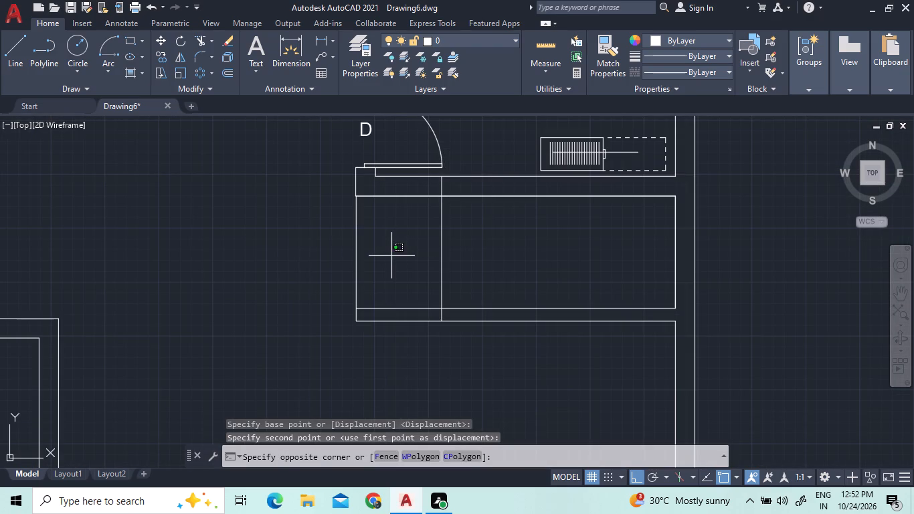
{"action": "left_click", "coordinate": [320, 245]}
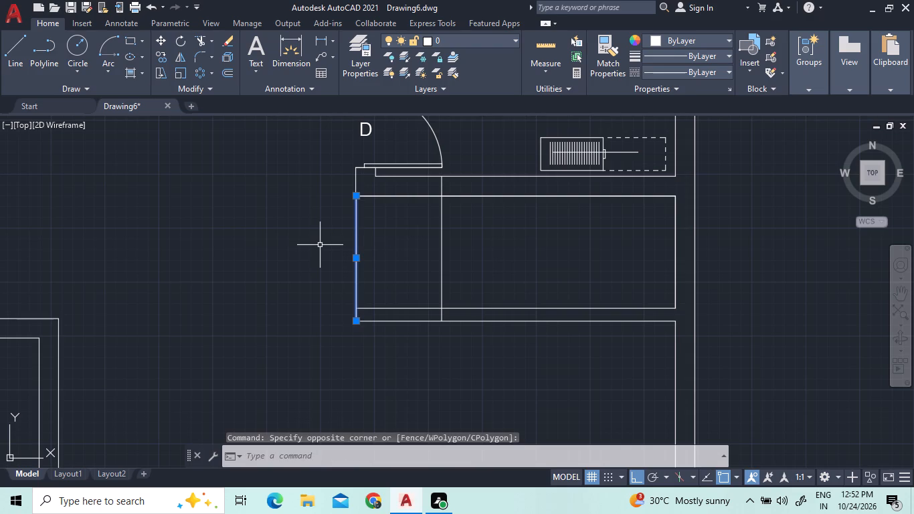
{"action": "key", "text": "Delete"}
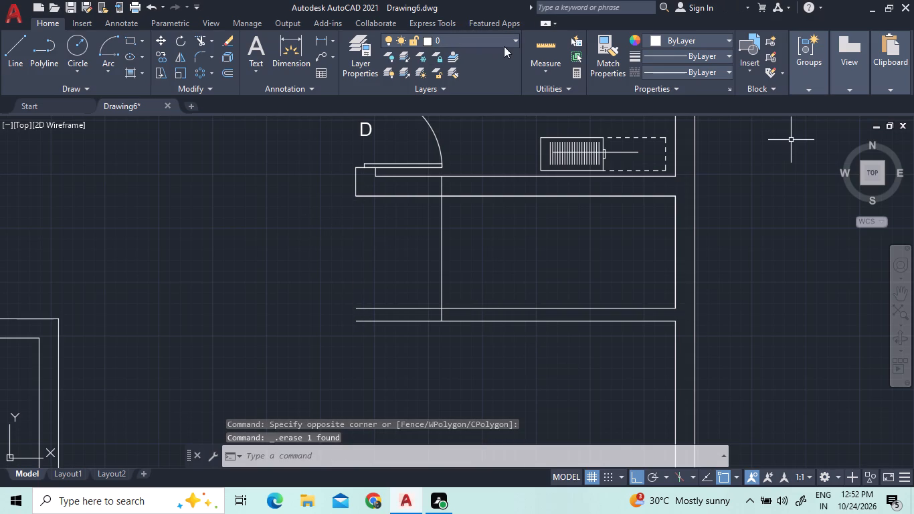
Offset the moved vertical line by 23 toward the room's open door end to form the dividing wall's second face.
{"action": "left_click", "coordinate": [321, 41]}
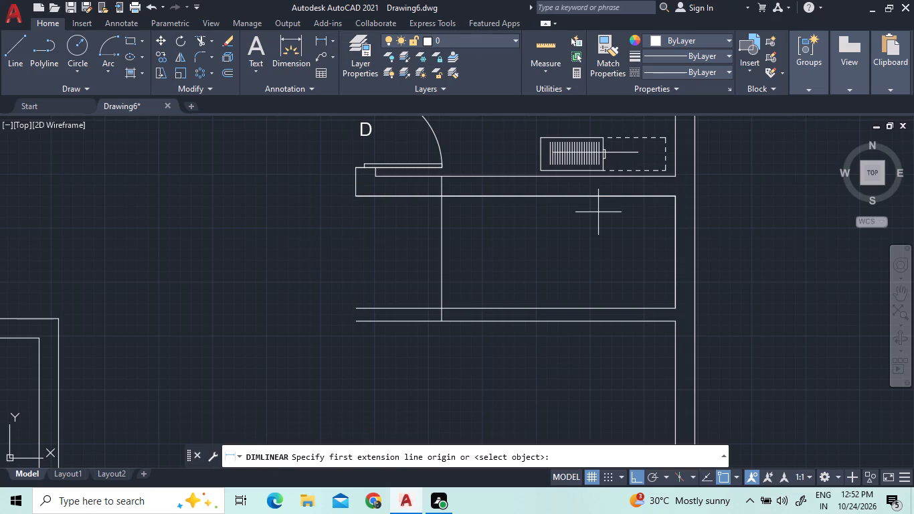
{"action": "left_click", "coordinate": [555, 50]}
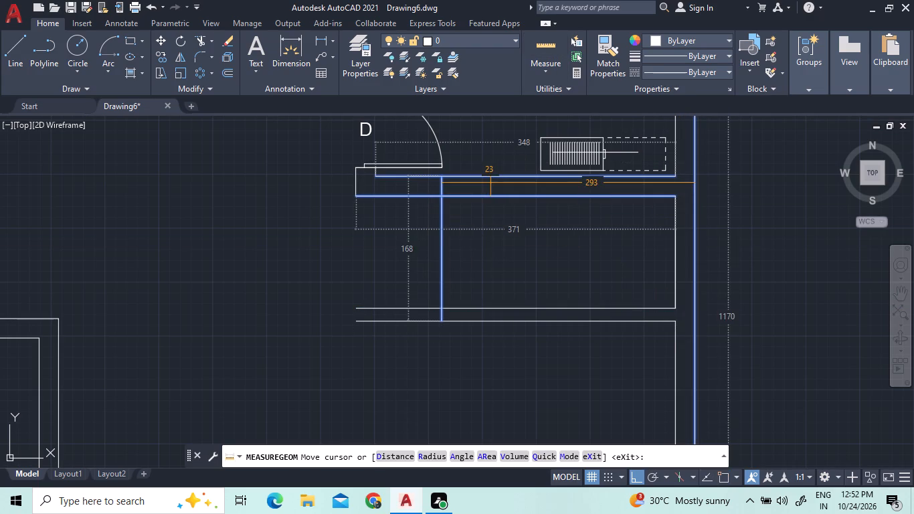
{"action": "left_click", "coordinate": [225, 72]}
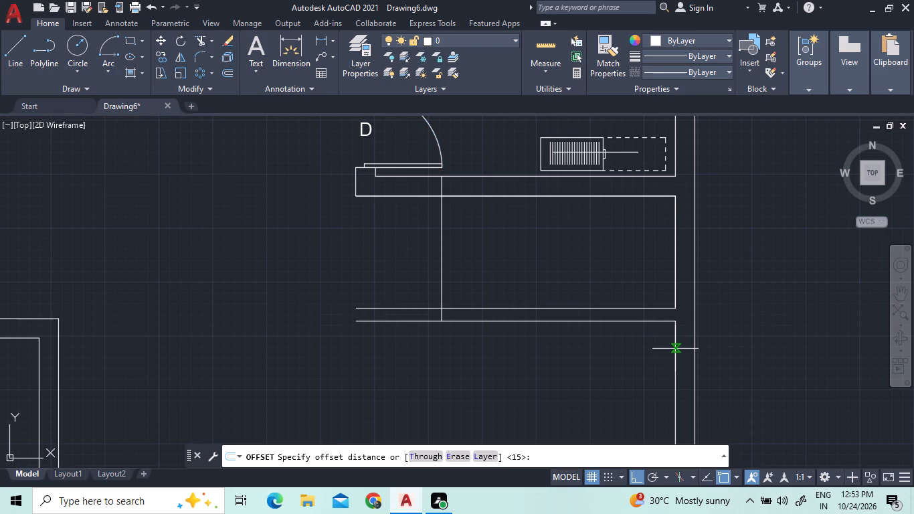
{"action": "type", "text": "23"}
{"action": "key", "text": "Return"}
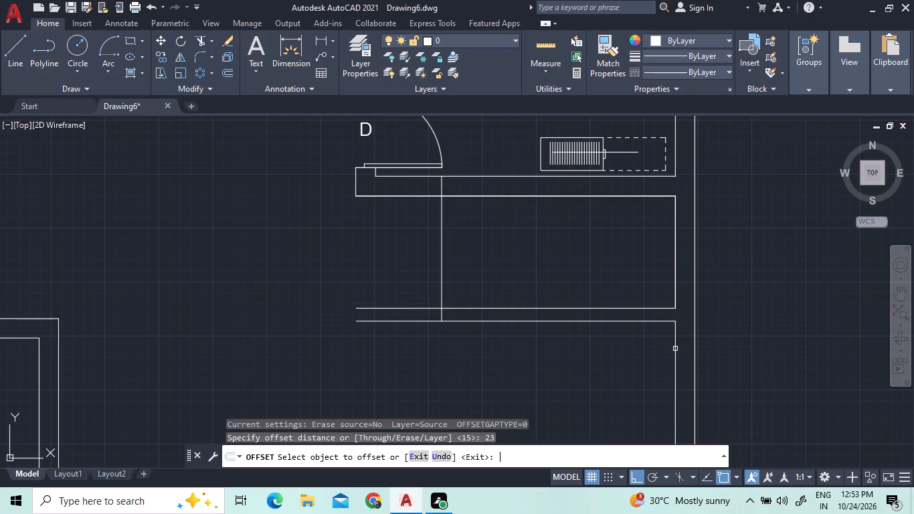
{"action": "left_click", "coordinate": [442, 252]}
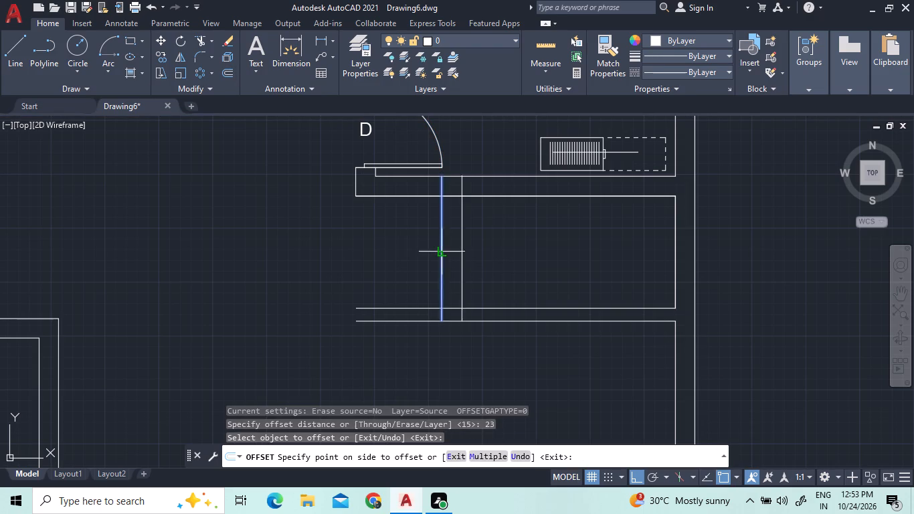
{"action": "left_click", "coordinate": [400, 248]}
{"action": "right_click", "coordinate": [376, 252]}
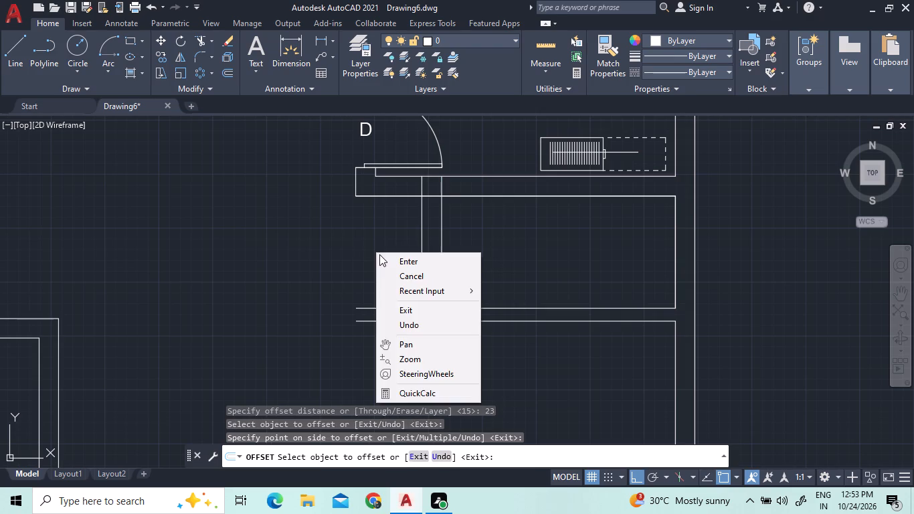
{"action": "left_click", "coordinate": [379, 254]}
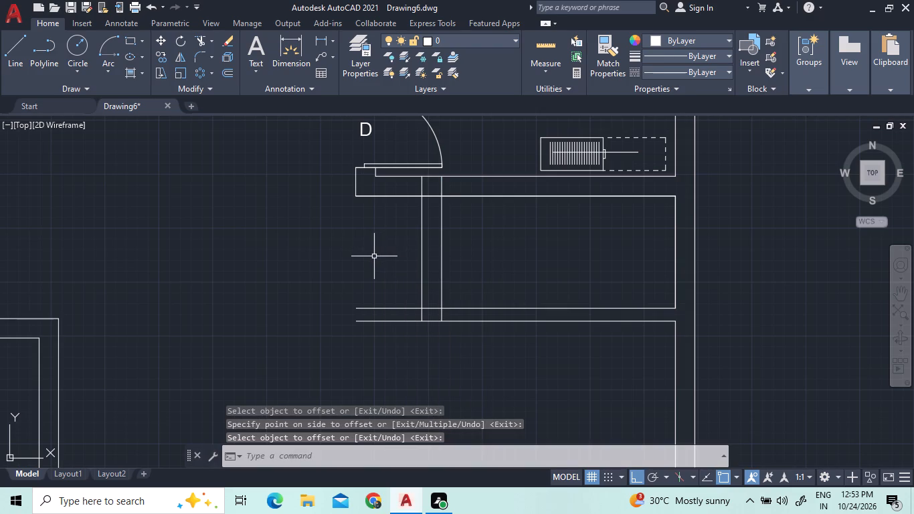
Trim the dividing wall's junctions, removing its line ends inside the upper and lower walls and the wall lines crossing between its faces.
{"action": "left_click", "coordinate": [201, 39]}
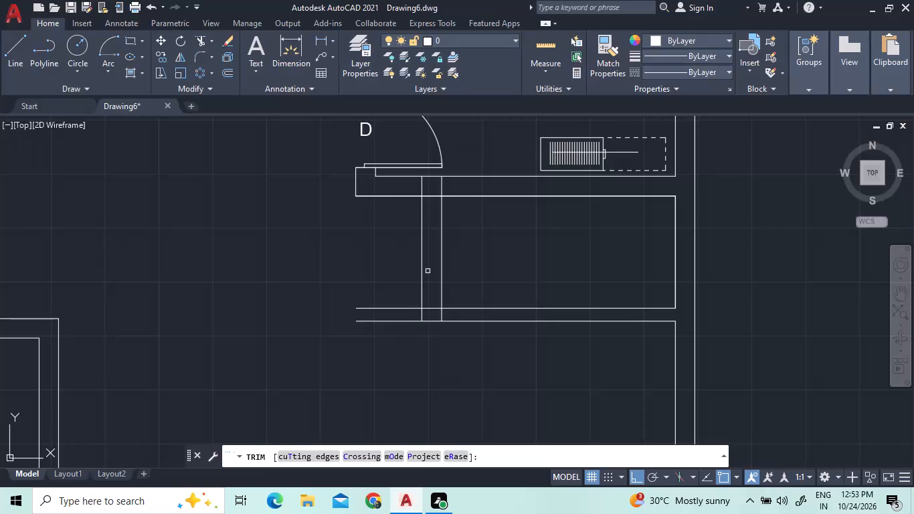
{"action": "left_click", "coordinate": [437, 195]}
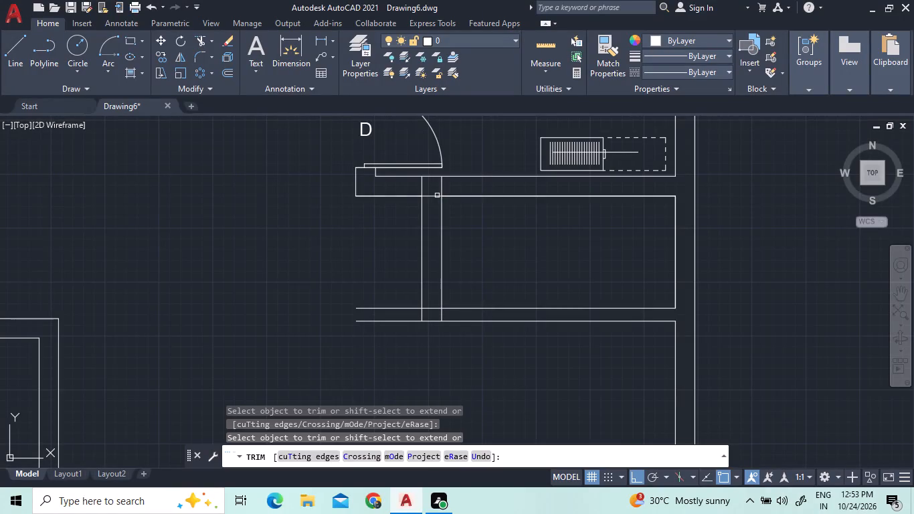
{"action": "left_click", "coordinate": [424, 183]}
{"action": "left_click", "coordinate": [435, 198]}
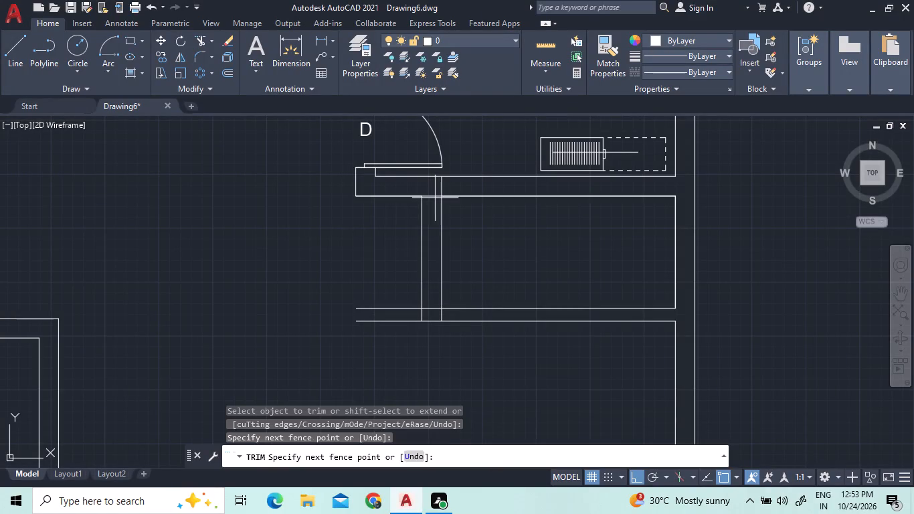
{"action": "left_click", "coordinate": [432, 187]}
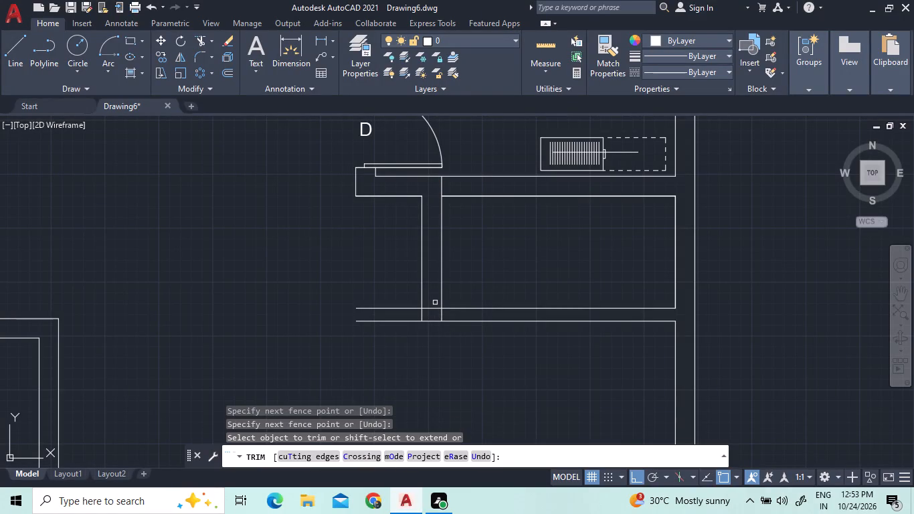
{"action": "left_click", "coordinate": [432, 308]}
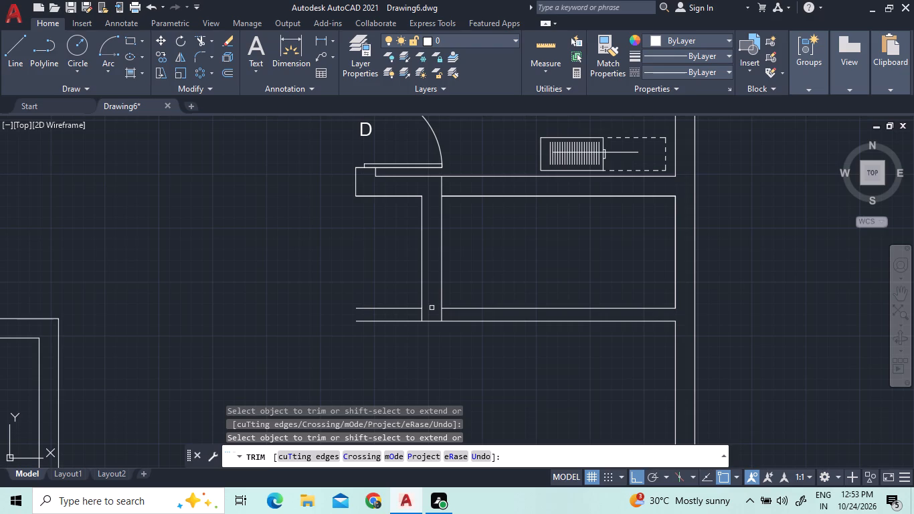
{"action": "left_click", "coordinate": [422, 315]}
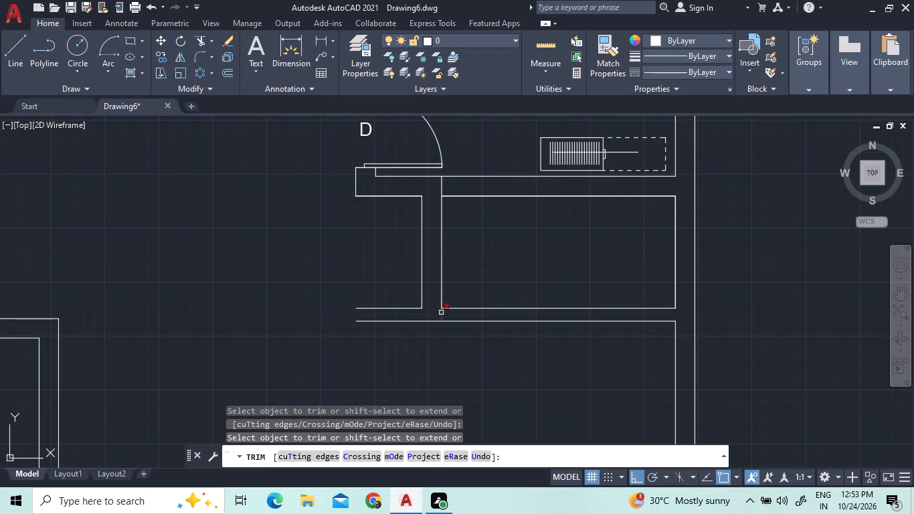
{"action": "left_click", "coordinate": [442, 314]}
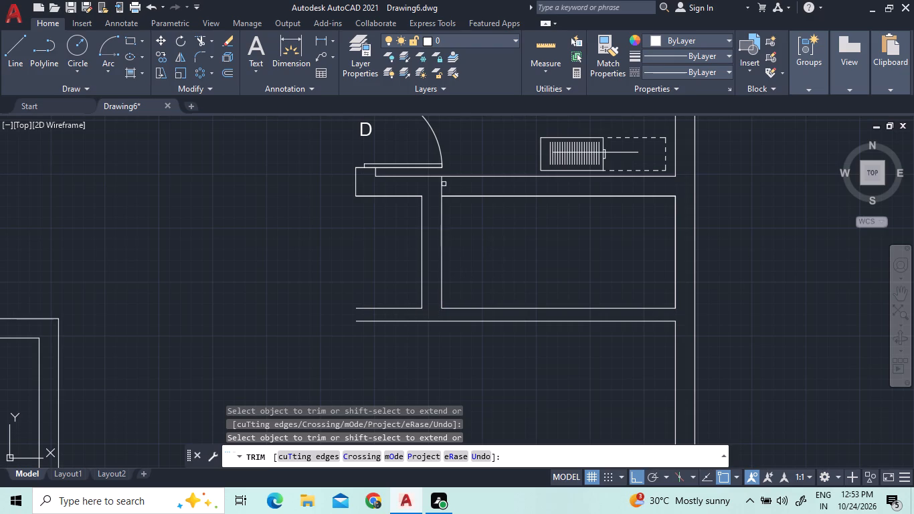
{"action": "left_click", "coordinate": [442, 184]}
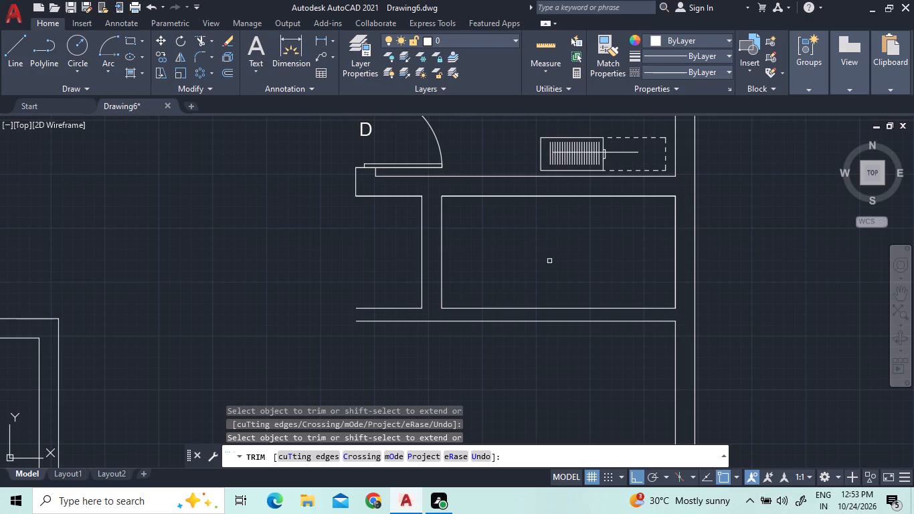
{"action": "right_click", "coordinate": [555, 259]}
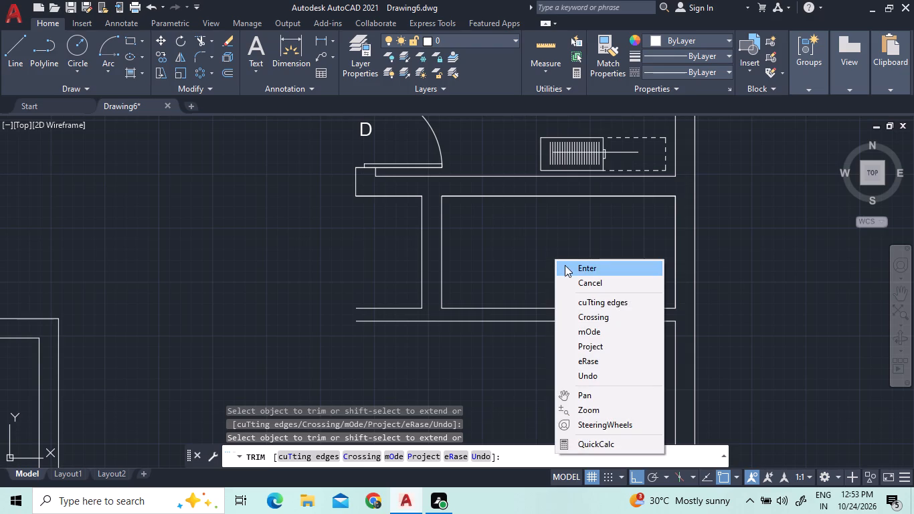
{"action": "left_click", "coordinate": [565, 265]}
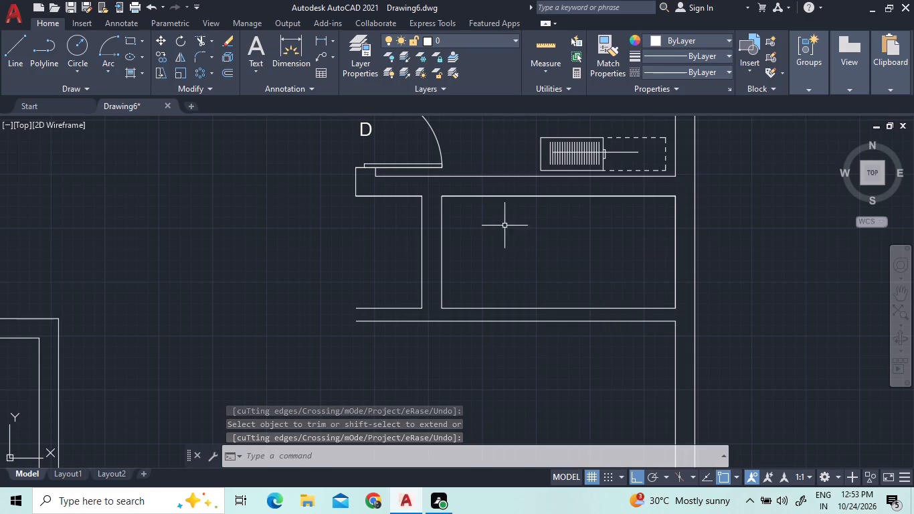
Draw a short vertical line from the enclosed room's upper door-side corner up to the bedroom lower wall's inner line.
{"action": "left_click", "coordinate": [21, 54]}
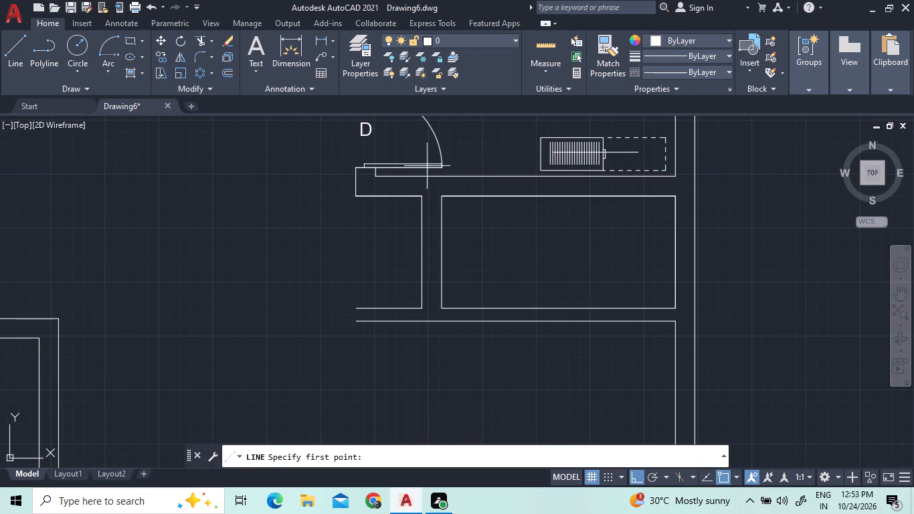
{"action": "scroll", "coordinate": [452, 191], "scroll_direction": "up", "scroll_amount": 2}
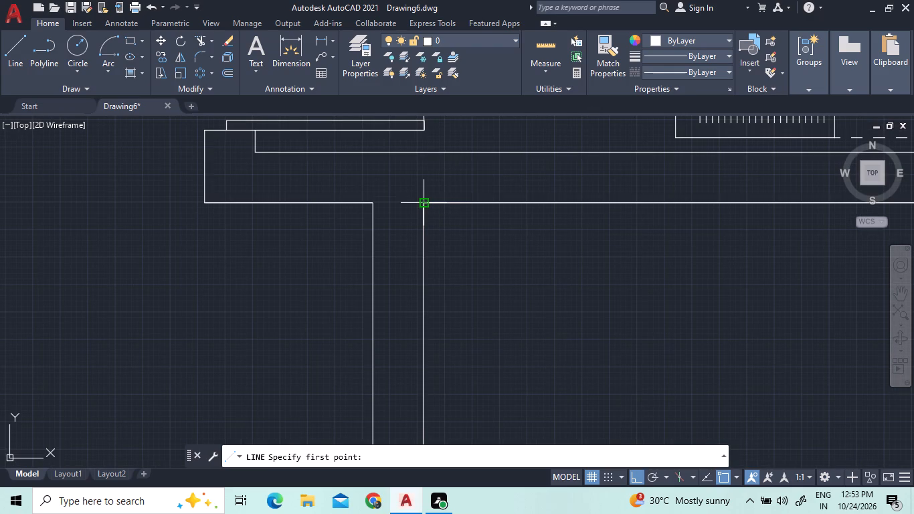
{"action": "left_click", "coordinate": [423, 204]}
{"action": "left_click", "coordinate": [426, 149]}
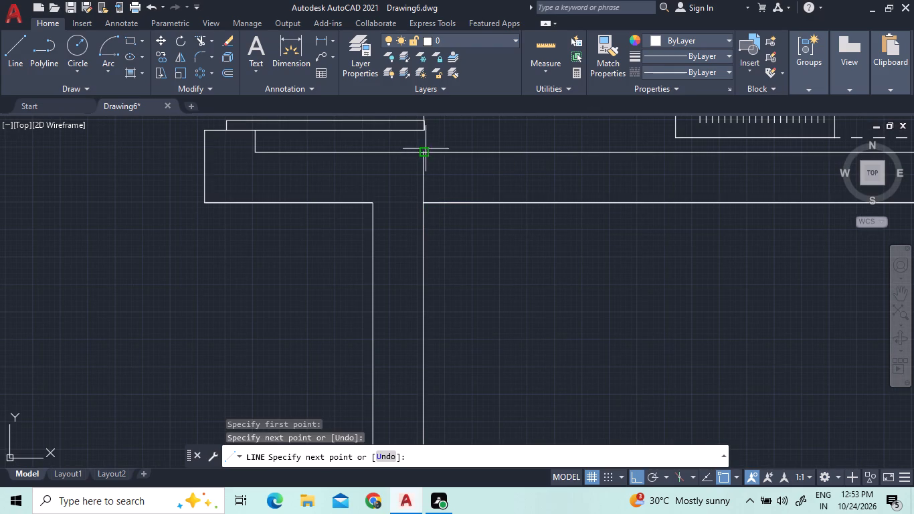
{"action": "right_click", "coordinate": [490, 179]}
{"action": "left_click", "coordinate": [496, 189]}
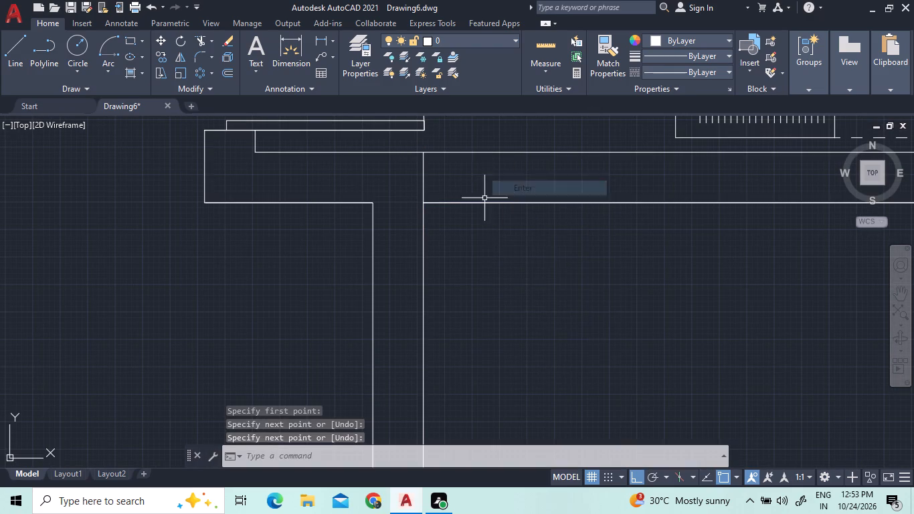
Offset the short vertical line in the bedroom's lower wall by 10, away from the bedroom door.
{"action": "scroll", "coordinate": [478, 244], "scroll_direction": "down", "scroll_amount": 2}
{"action": "middle_click_drag", "start_coordinate": [557, 262], "coordinate": [432, 269]}
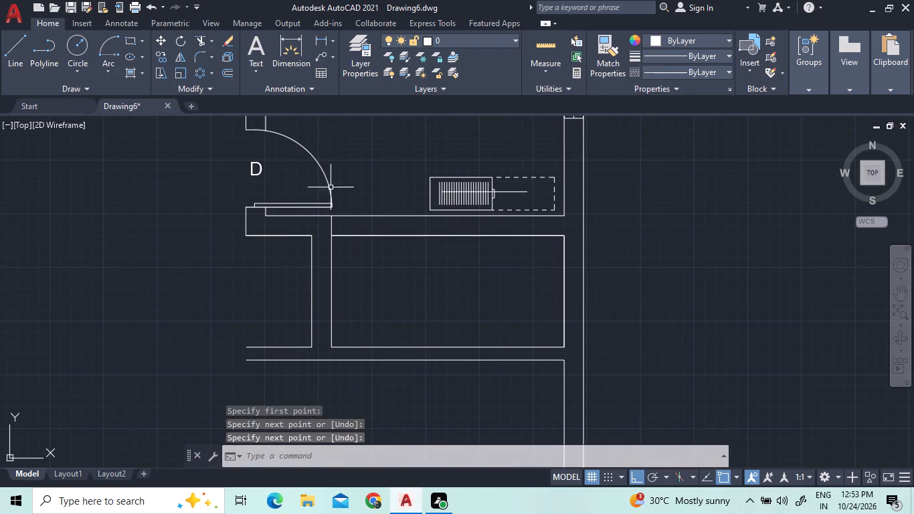
{"action": "left_click", "coordinate": [234, 72]}
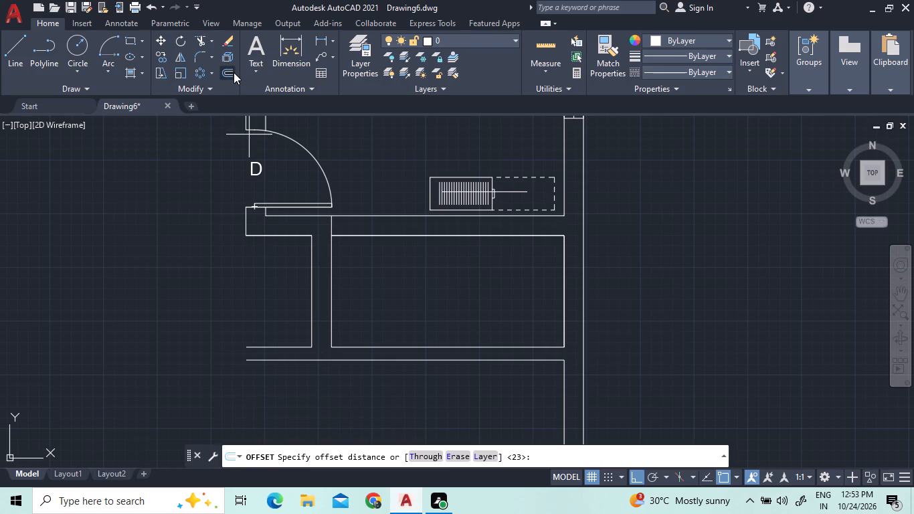
{"action": "scroll", "coordinate": [357, 203], "scroll_direction": "up", "scroll_amount": 2}
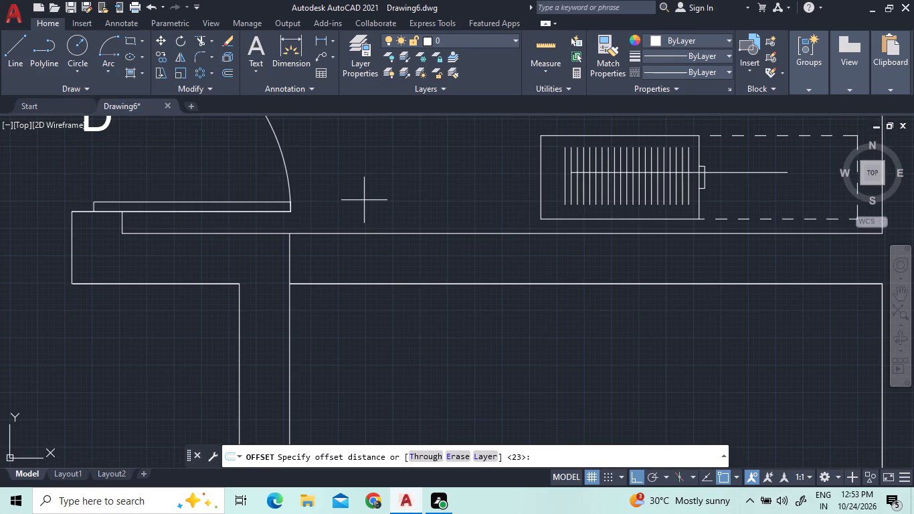
{"action": "type", "text": "10"}
{"action": "key", "text": "Return"}
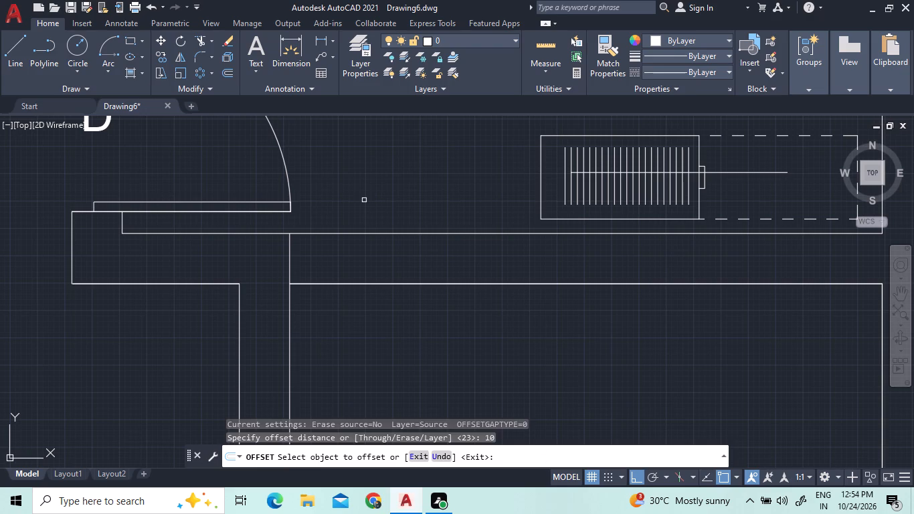
{"action": "left_click", "coordinate": [290, 260]}
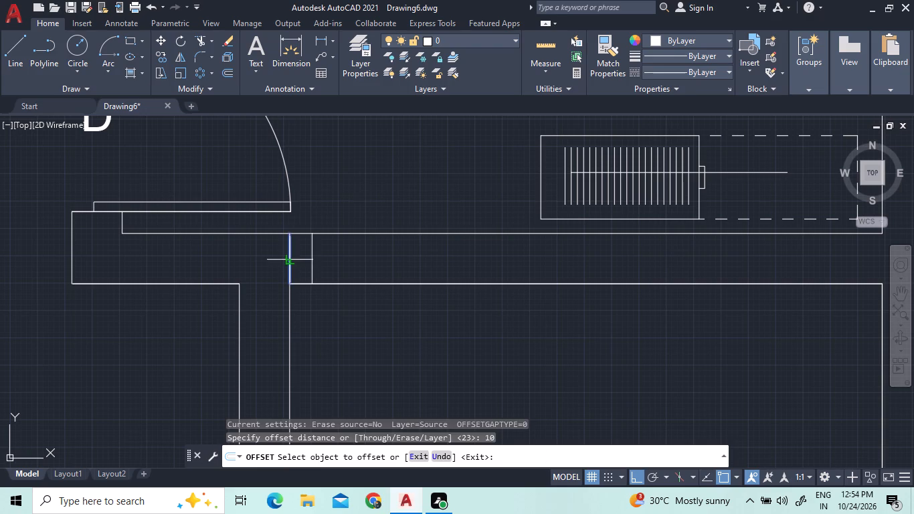
{"action": "left_click", "coordinate": [297, 256]}
Quick-measure the door jamb at the blue-filled wall's lower end and the walls around the new offset line.
{"action": "scroll", "coordinate": [318, 309], "scroll_direction": "down", "scroll_amount": 3}
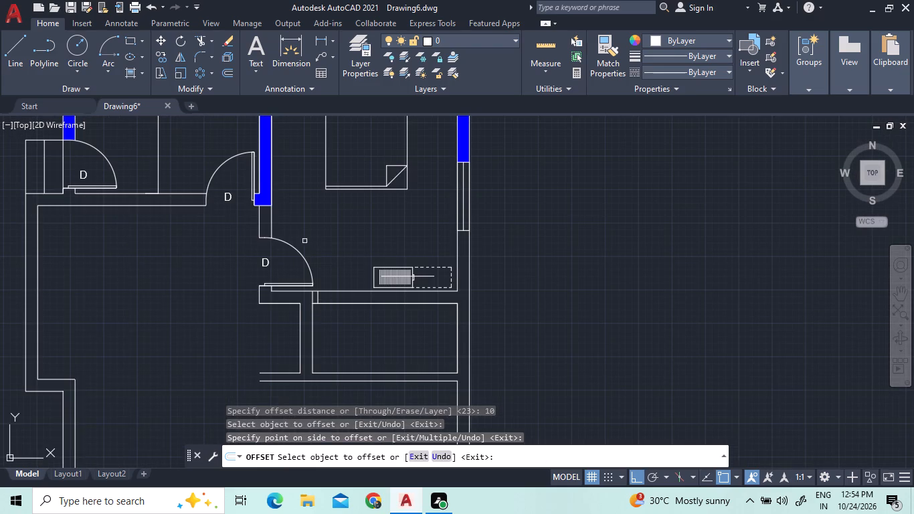
{"action": "scroll", "coordinate": [244, 144], "scroll_direction": "up", "scroll_amount": 3}
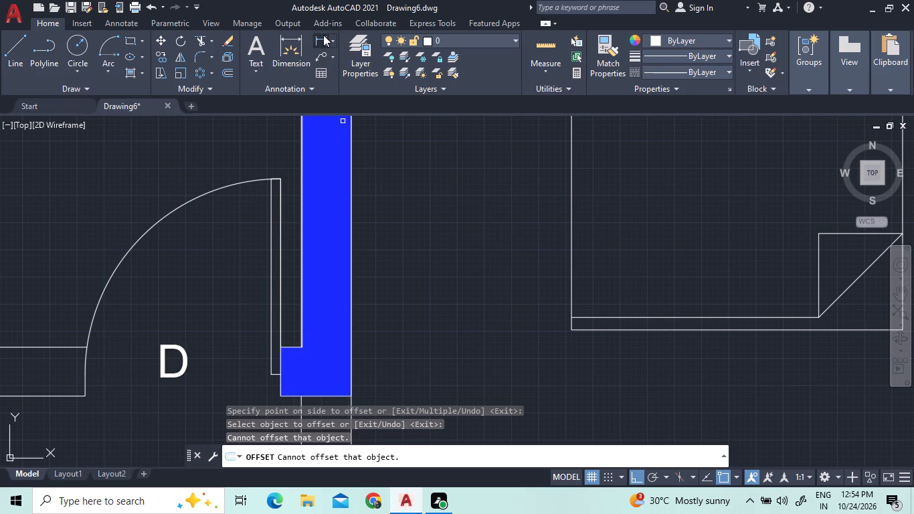
{"action": "left_click", "coordinate": [316, 36]}
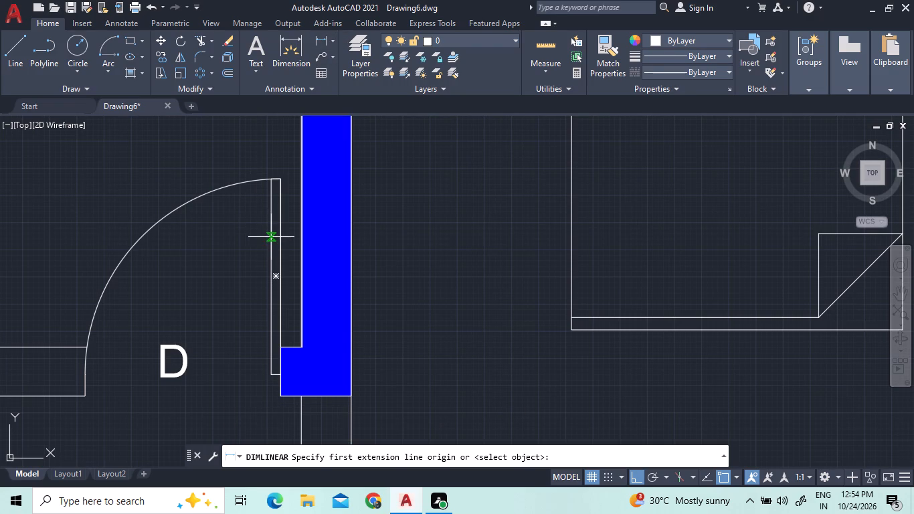
{"action": "scroll", "coordinate": [278, 266], "scroll_direction": "up", "scroll_amount": 4}
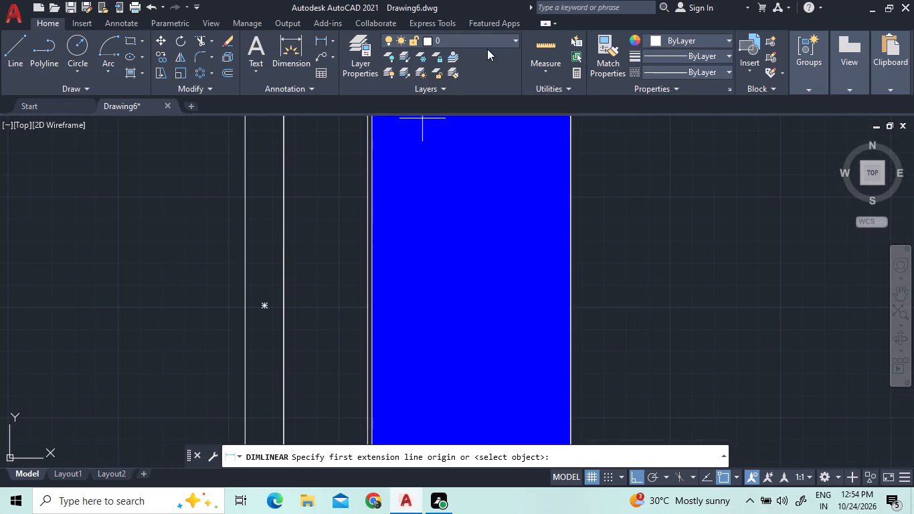
{"action": "left_click", "coordinate": [552, 51]}
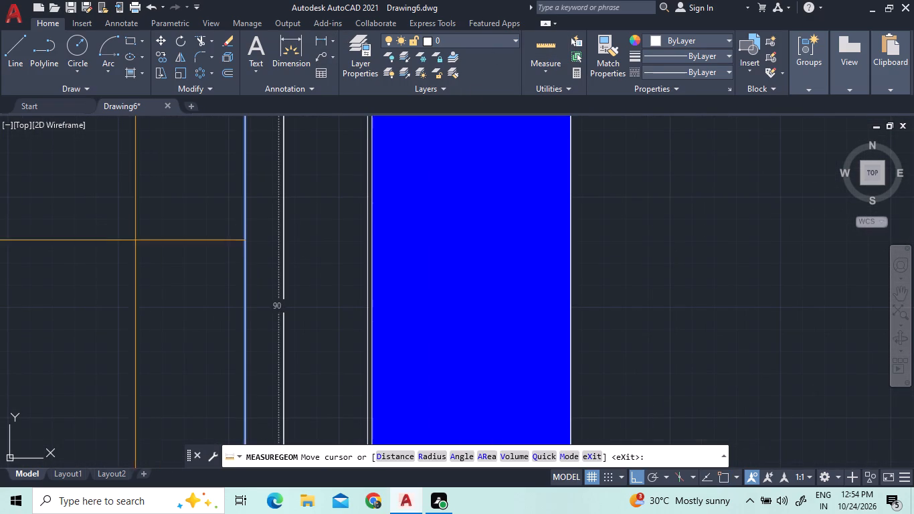
{"action": "scroll", "coordinate": [261, 226], "scroll_direction": "down", "scroll_amount": 4}
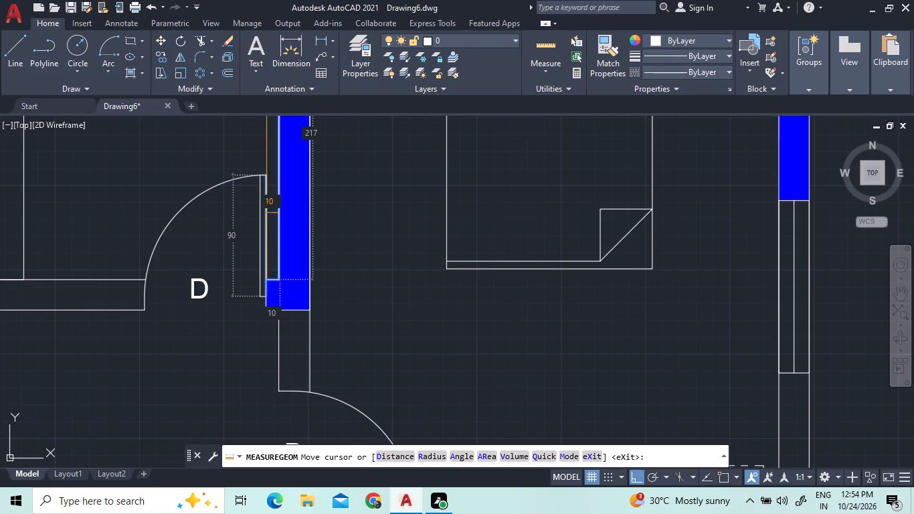
{"action": "scroll", "coordinate": [275, 311], "scroll_direction": "up", "scroll_amount": 4}
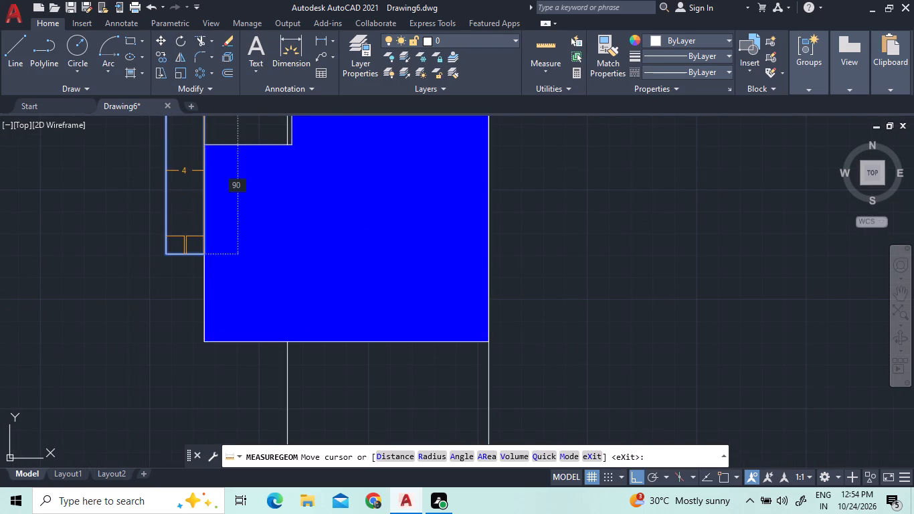
{"action": "scroll", "coordinate": [220, 201], "scroll_direction": "down", "scroll_amount": 3}
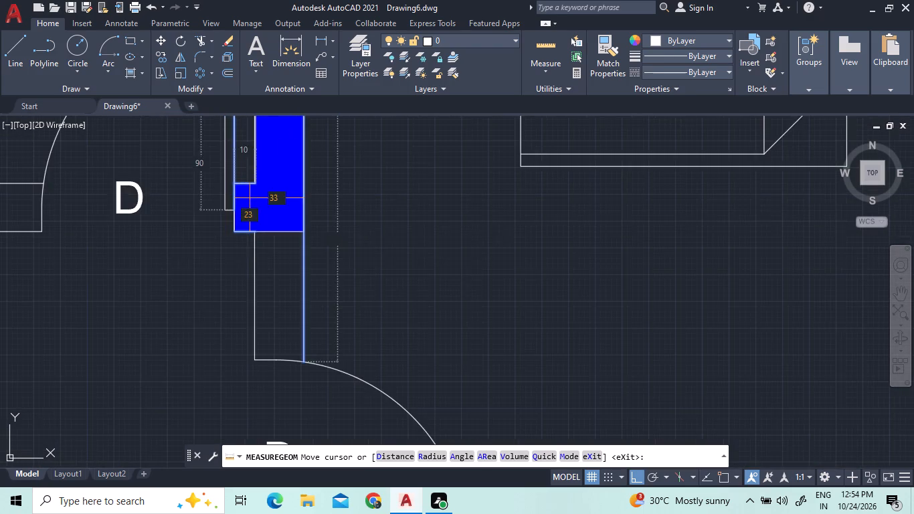
{"action": "scroll", "coordinate": [252, 215], "scroll_direction": "down", "scroll_amount": 3}
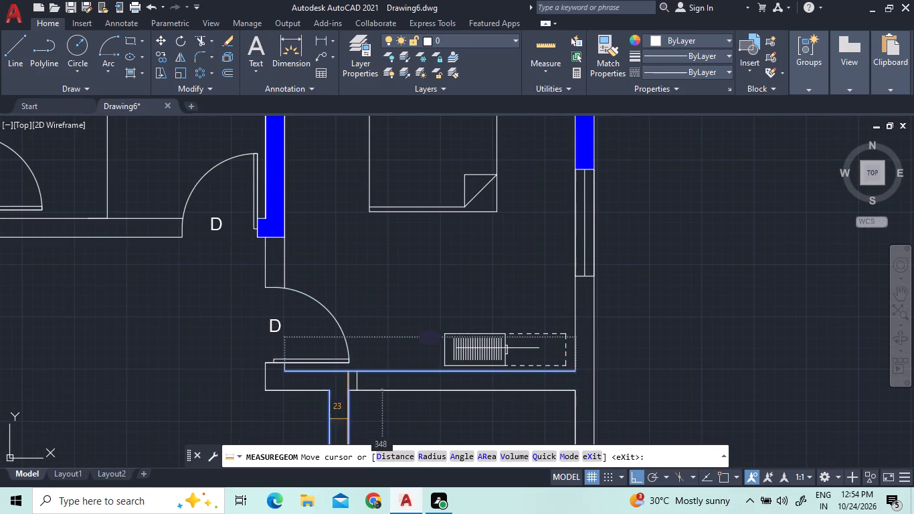
{"action": "scroll", "coordinate": [395, 307], "scroll_direction": "down", "scroll_amount": 2}
{"action": "scroll", "coordinate": [371, 355], "scroll_direction": "up", "scroll_amount": 3}
{"action": "scroll", "coordinate": [420, 306], "scroll_direction": "up", "scroll_amount": 1}
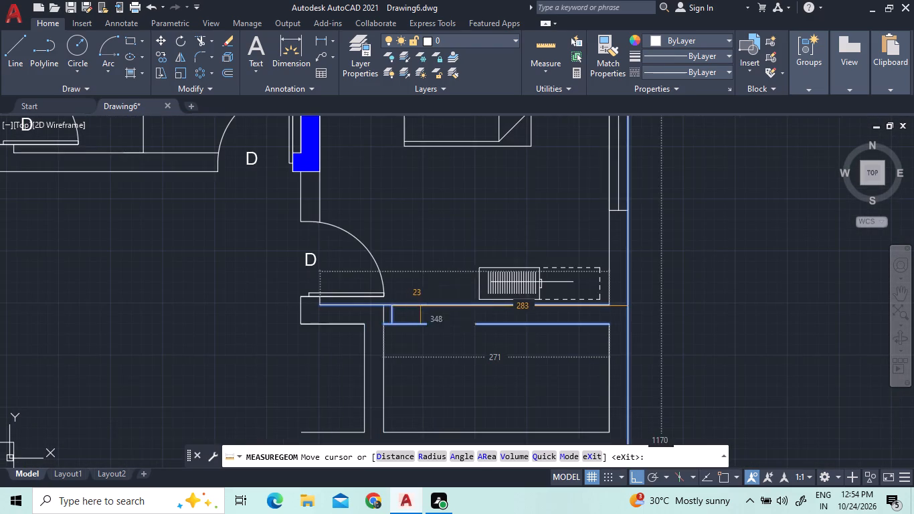
{"action": "scroll", "coordinate": [420, 306], "scroll_direction": "up", "scroll_amount": 2}
{"action": "right_click", "coordinate": [413, 259]}
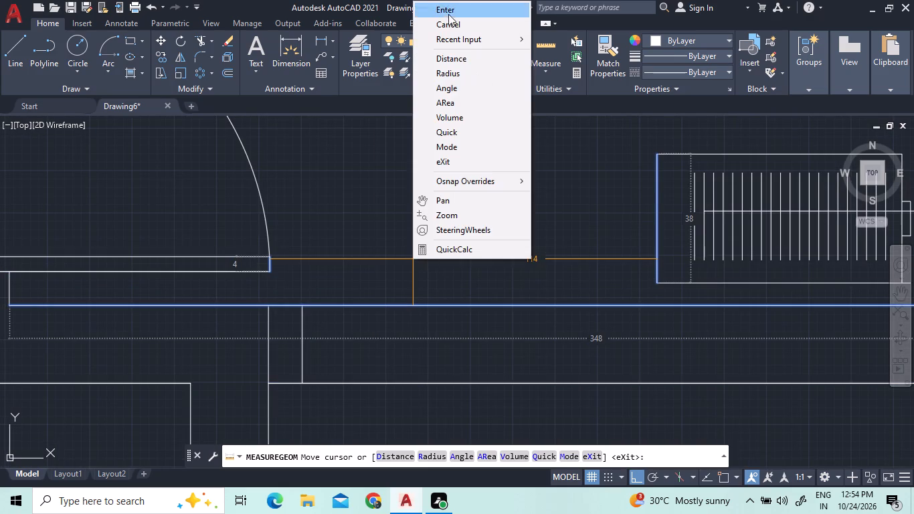
{"action": "left_click", "coordinate": [466, 3]}
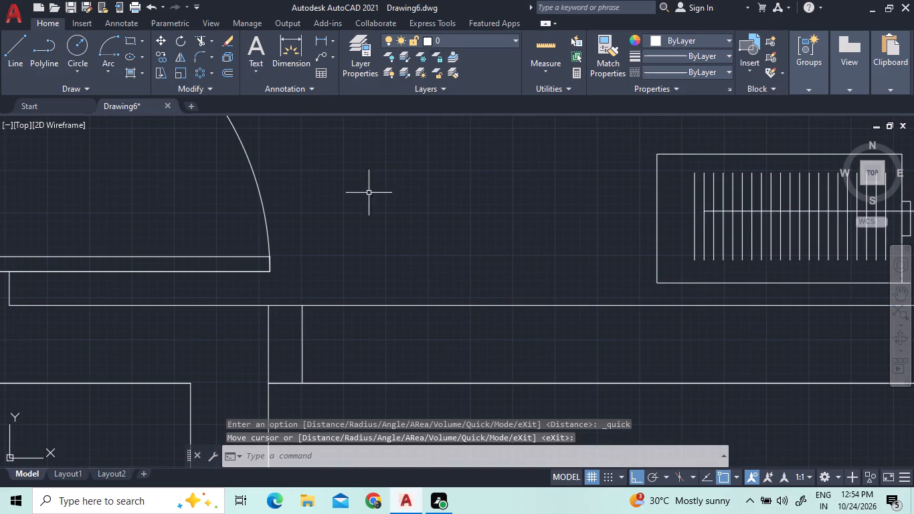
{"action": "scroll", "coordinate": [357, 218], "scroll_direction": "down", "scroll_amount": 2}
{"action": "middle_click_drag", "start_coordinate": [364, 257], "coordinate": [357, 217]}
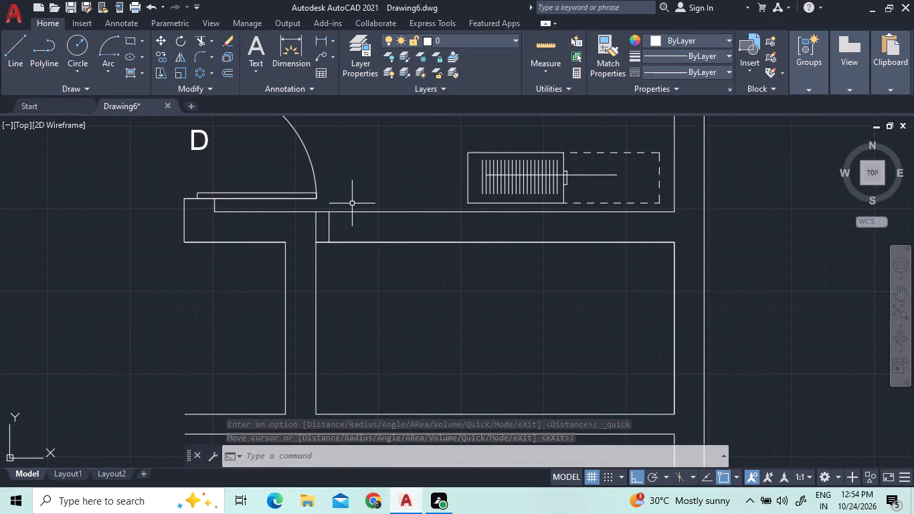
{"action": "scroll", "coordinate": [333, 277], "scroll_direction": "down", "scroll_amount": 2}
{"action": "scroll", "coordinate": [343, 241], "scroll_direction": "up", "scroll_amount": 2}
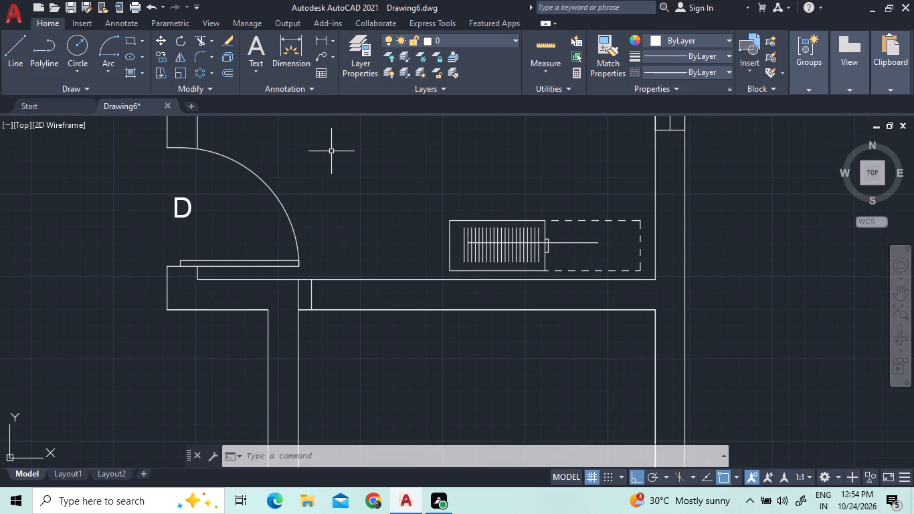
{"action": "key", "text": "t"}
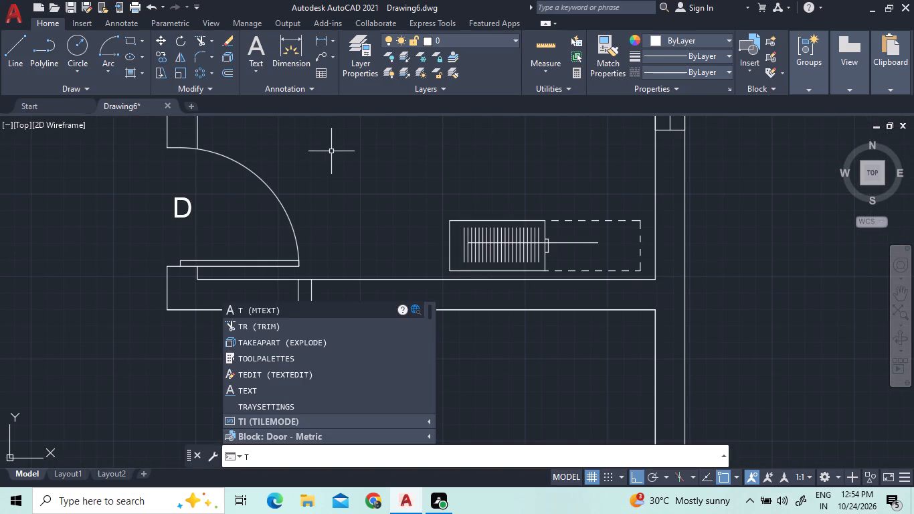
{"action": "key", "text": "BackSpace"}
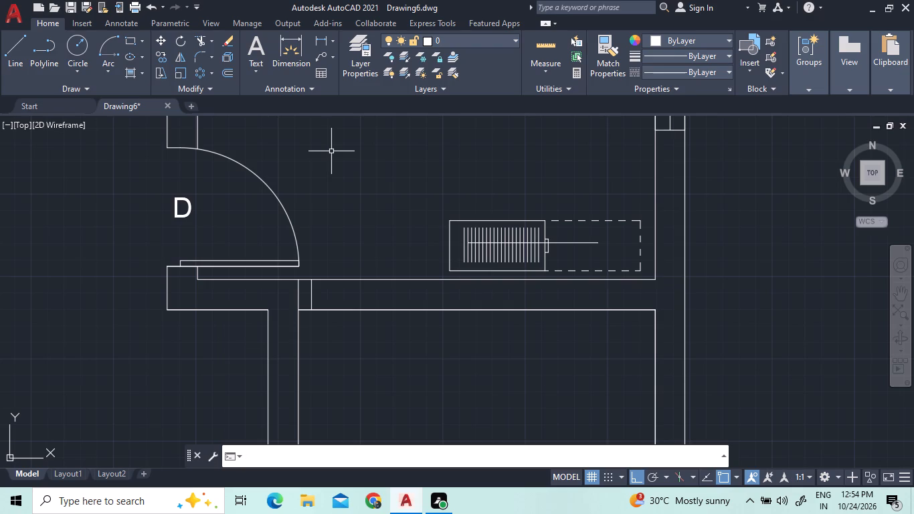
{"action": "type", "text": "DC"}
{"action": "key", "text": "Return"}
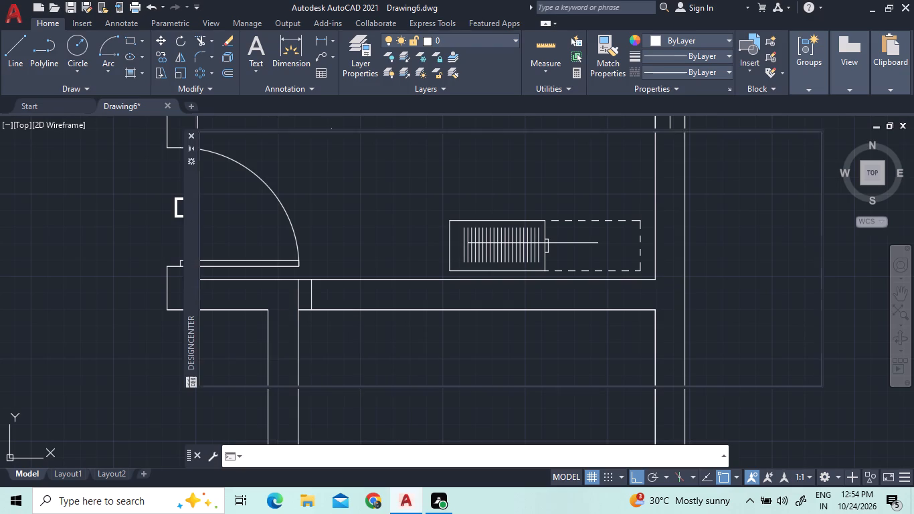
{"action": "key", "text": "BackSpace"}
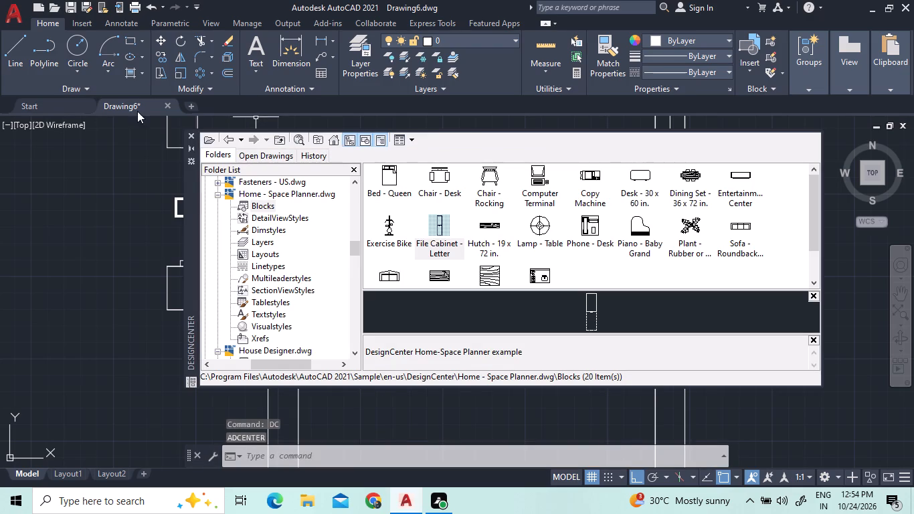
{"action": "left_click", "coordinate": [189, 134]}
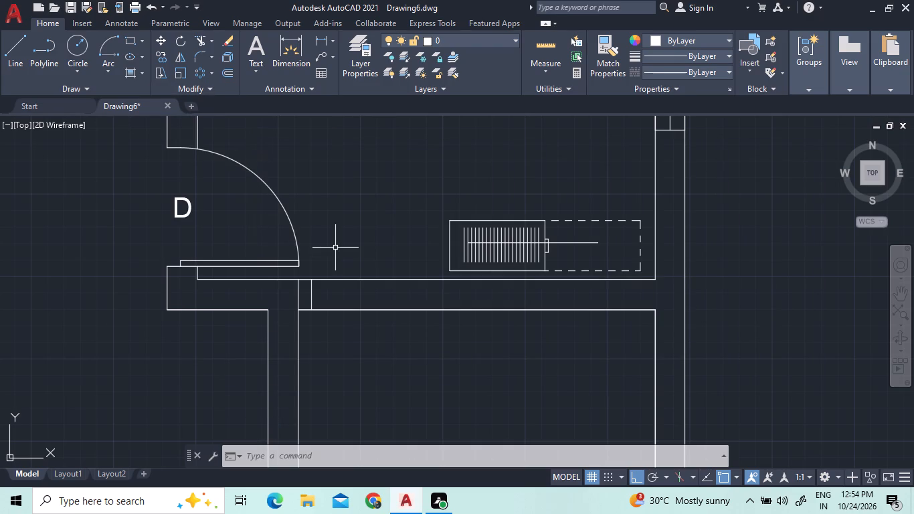
Insert a Door - Metric block from the architectural tool palette into the bedroom, between its door and the hatched furniture block.
{"action": "type", "text": "TP"}
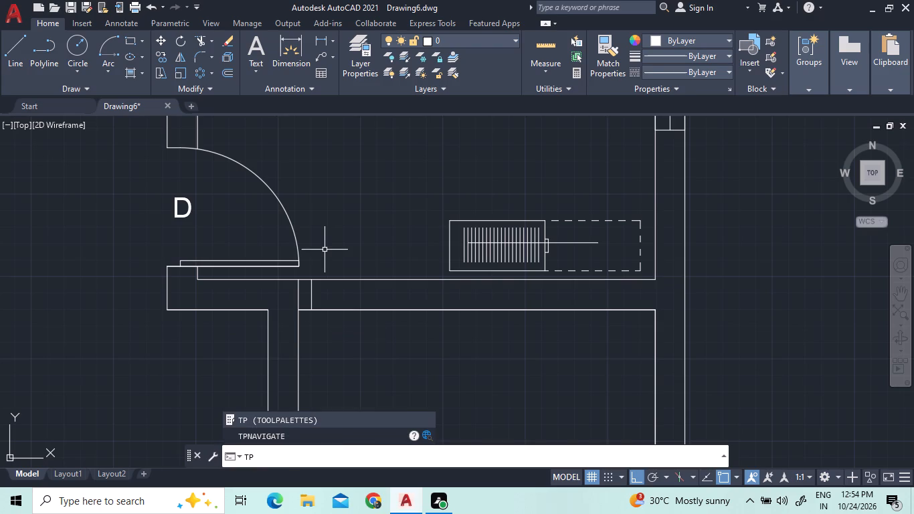
{"action": "left_click", "coordinate": [345, 422]}
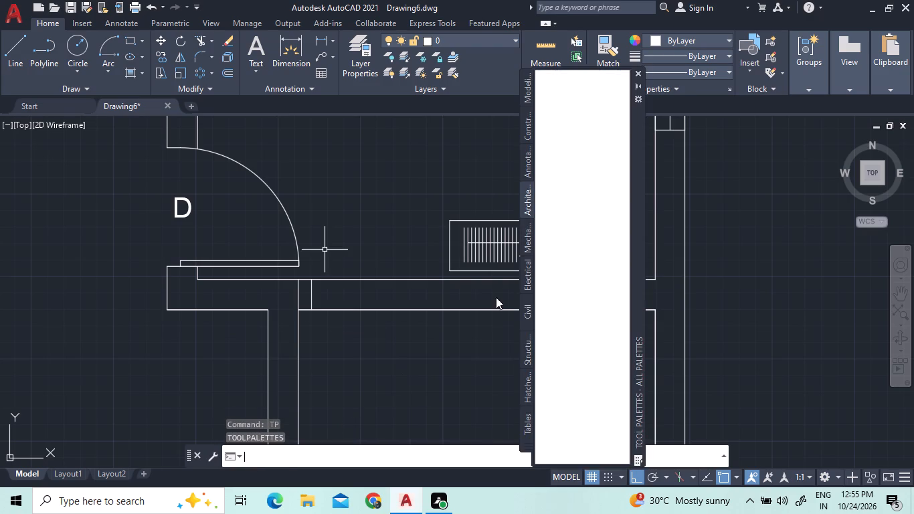
{"action": "left_click", "coordinate": [567, 283]}
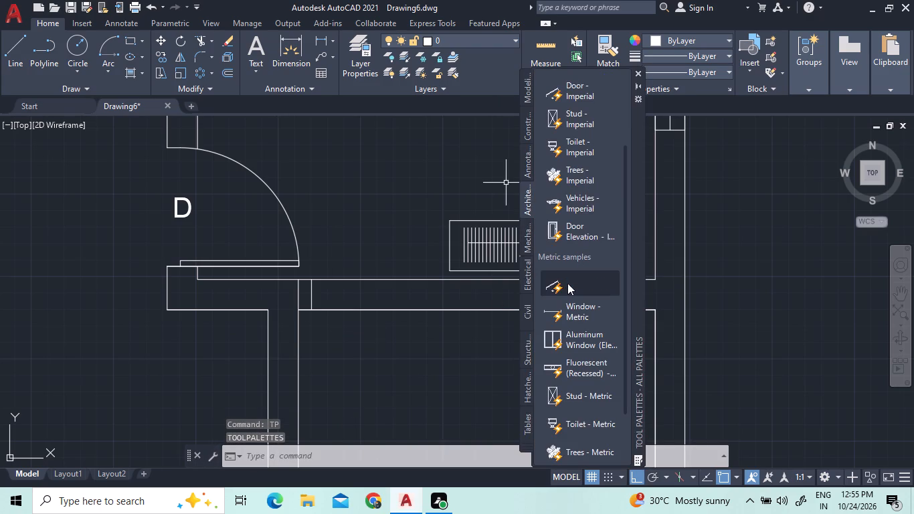
{"action": "left_click_drag", "start_coordinate": [563, 284], "coordinate": [433, 154]}
{"action": "left_click", "coordinate": [364, 173]}
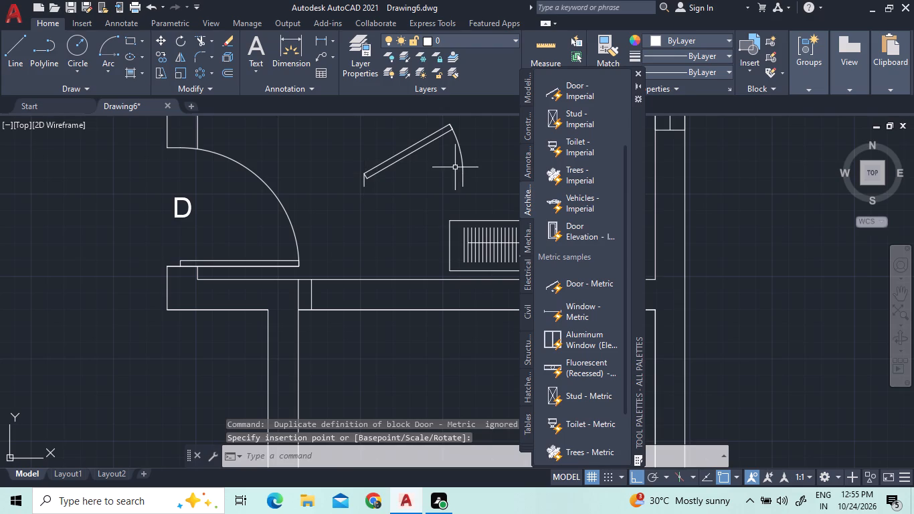
{"action": "left_click", "coordinate": [639, 70]}
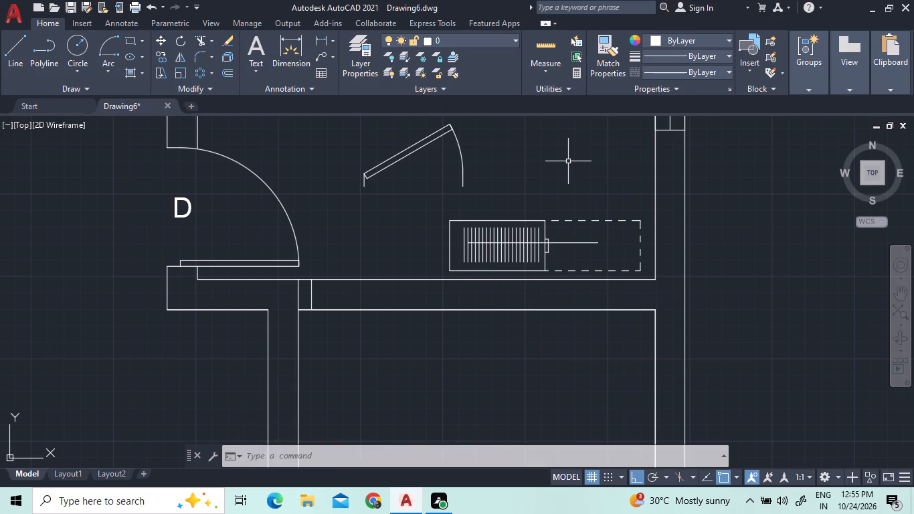
Set the new door block to Open 90º and flip its hinge to the opposite side of the opening.
{"action": "left_click", "coordinate": [409, 153]}
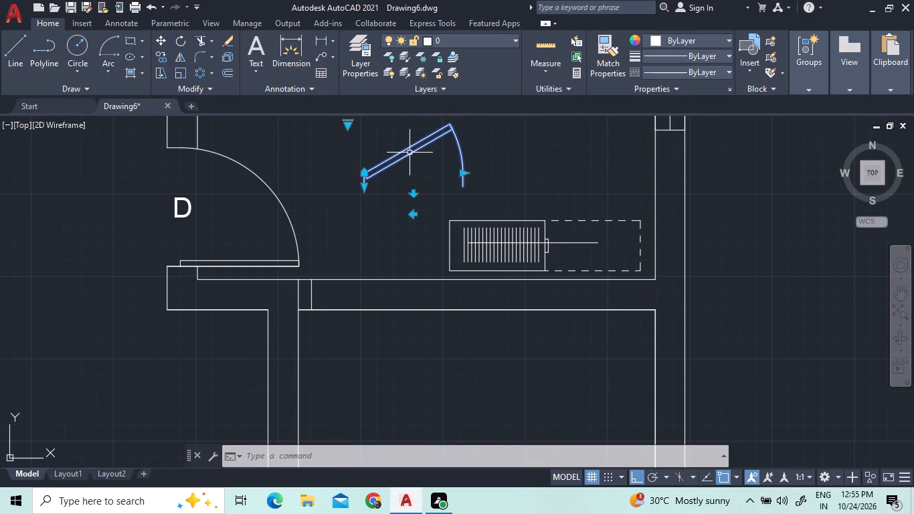
{"action": "left_click", "coordinate": [347, 123]}
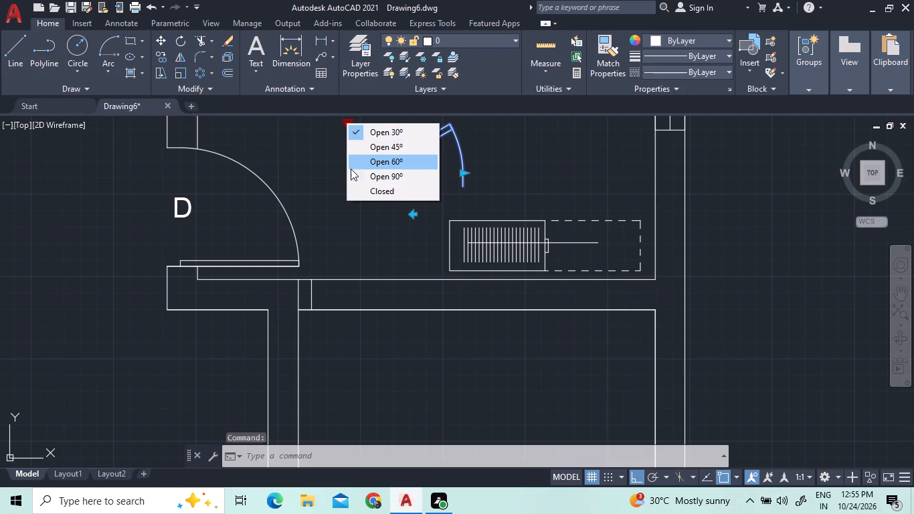
{"action": "left_click", "coordinate": [359, 179]}
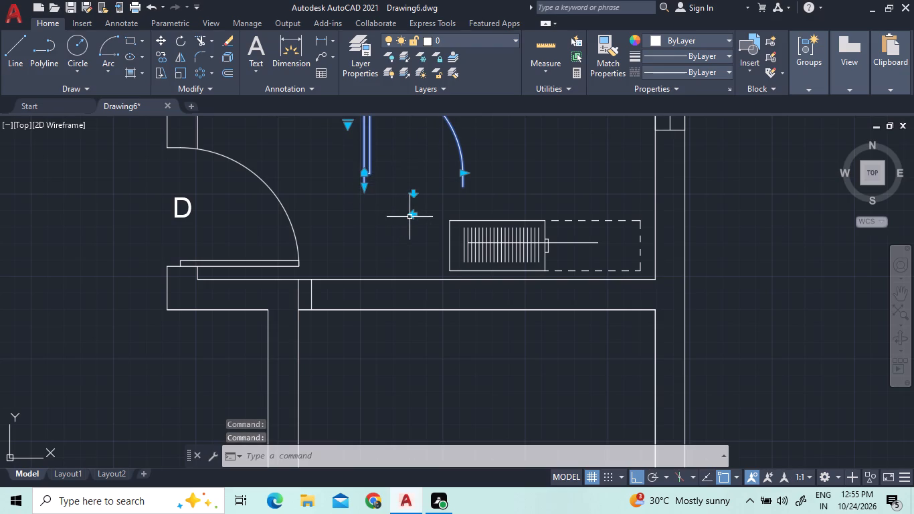
{"action": "left_click", "coordinate": [413, 215]}
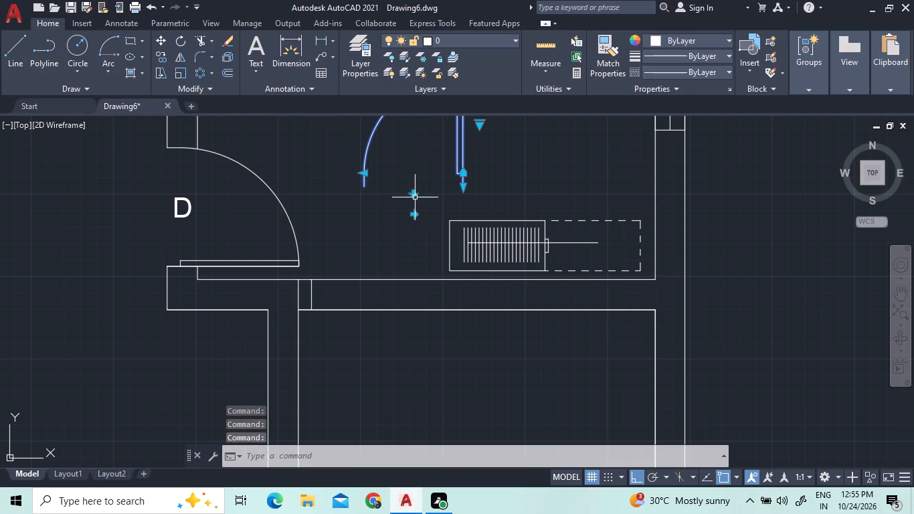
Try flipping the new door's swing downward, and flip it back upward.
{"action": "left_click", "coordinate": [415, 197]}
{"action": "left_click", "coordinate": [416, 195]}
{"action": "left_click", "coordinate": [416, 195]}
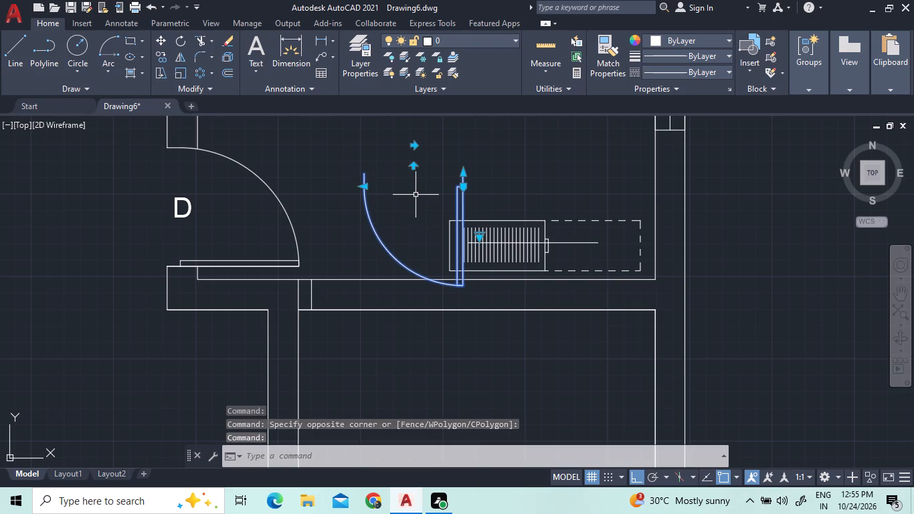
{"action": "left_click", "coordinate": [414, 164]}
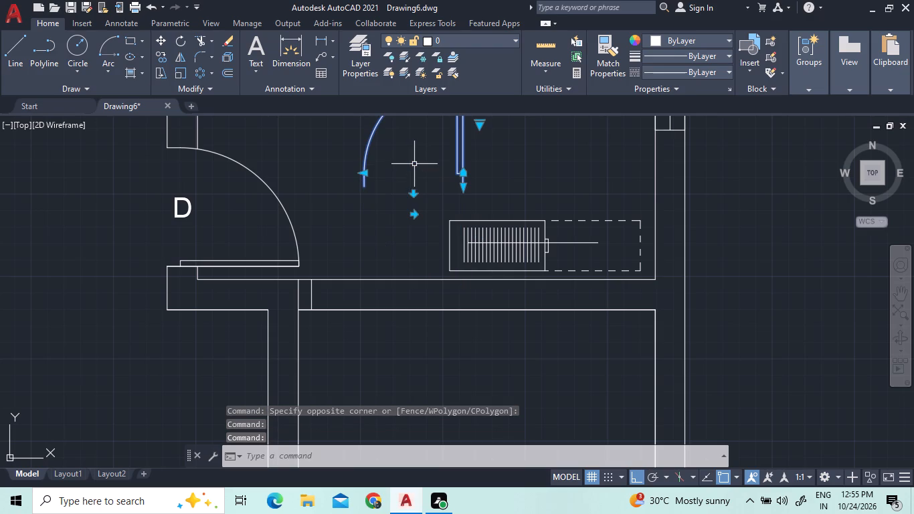
Flip the new door's swing downward and its hinge to the opposite side of the opening.
{"action": "left_click", "coordinate": [414, 196]}
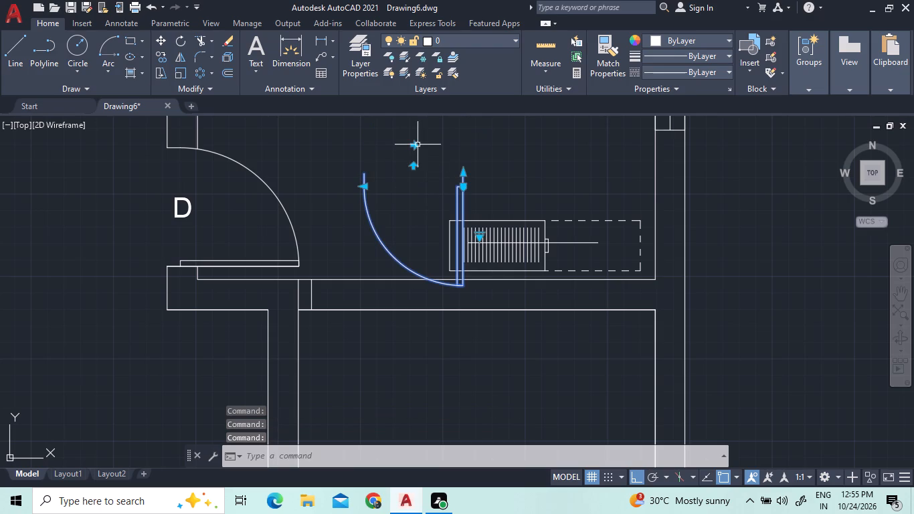
{"action": "left_click", "coordinate": [414, 145]}
Move the new door from its upper hinge-side endpoint to the top of the jamb line in the wall below the bedroom.
{"action": "right_click", "coordinate": [390, 168]}
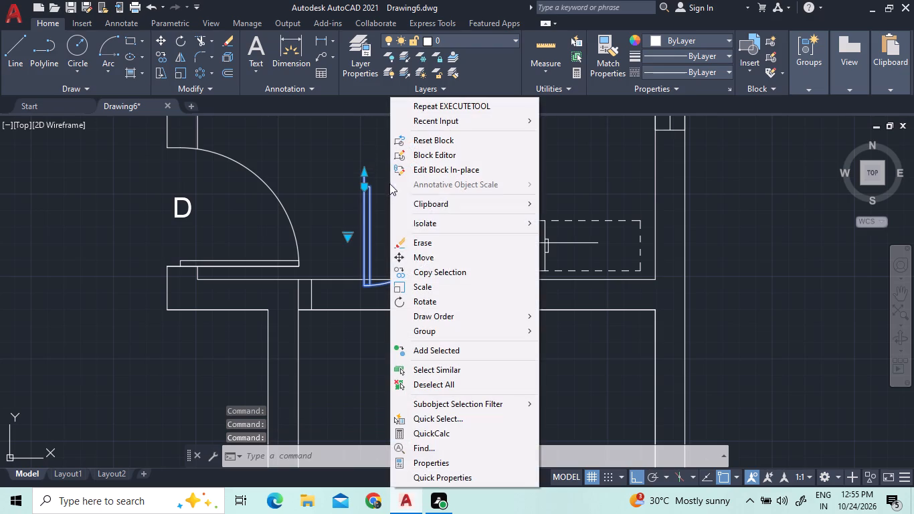
{"action": "left_click", "coordinate": [413, 253]}
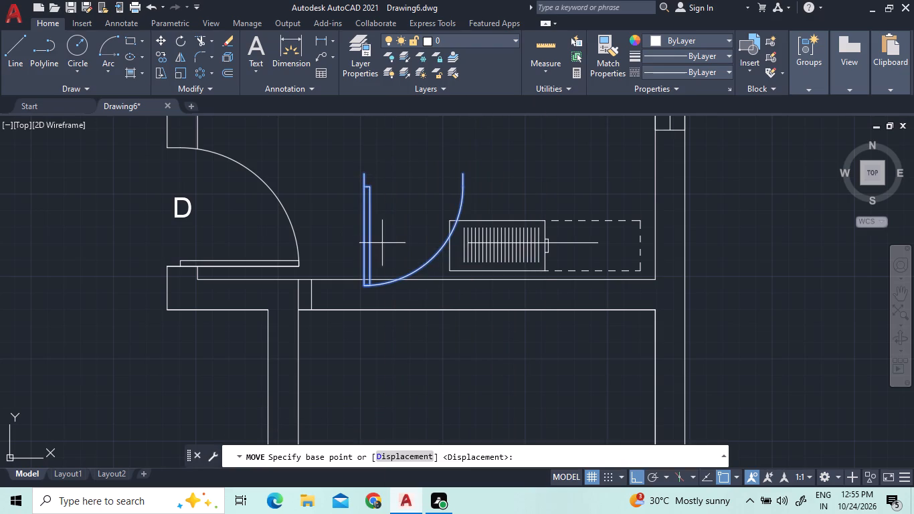
{"action": "left_click", "coordinate": [363, 174]}
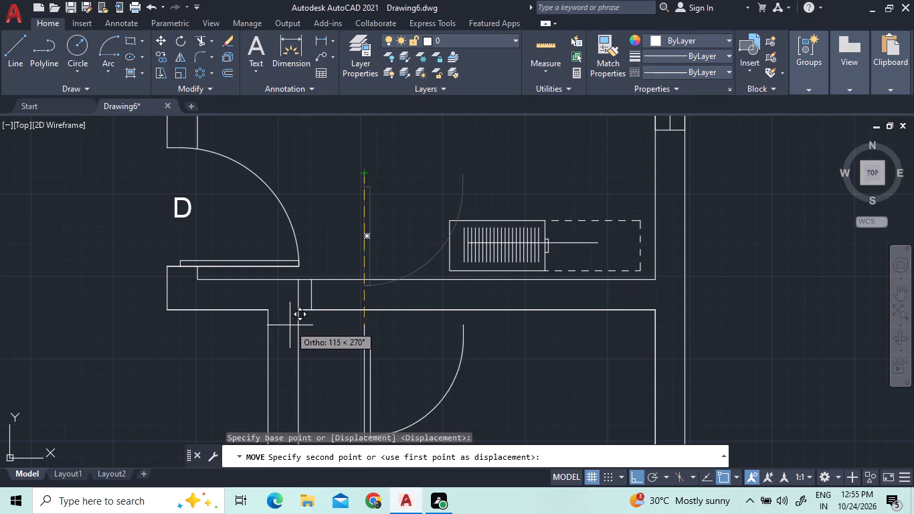
{"action": "scroll", "coordinate": [290, 310], "scroll_direction": "up", "scroll_amount": 3}
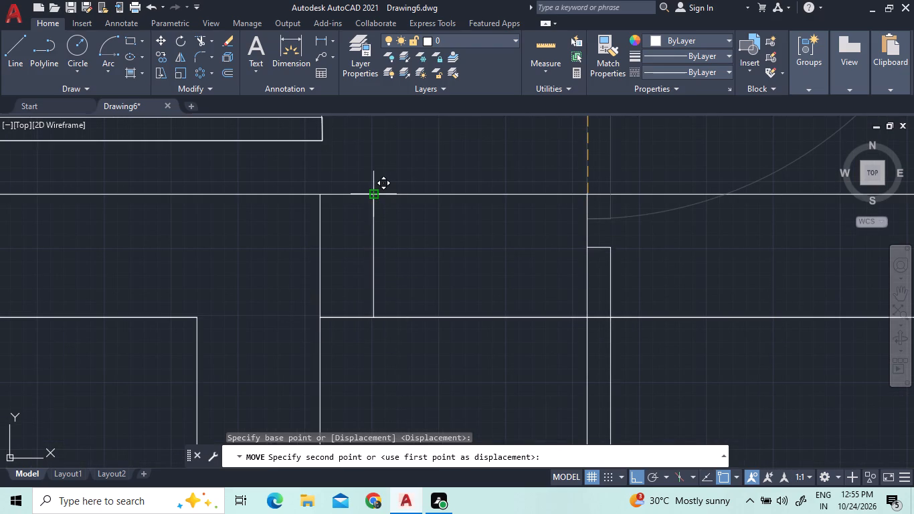
{"action": "left_click", "coordinate": [377, 192]}
{"action": "scroll", "coordinate": [385, 234], "scroll_direction": "down", "scroll_amount": 1}
{"action": "scroll", "coordinate": [492, 261], "scroll_direction": "down", "scroll_amount": 2}
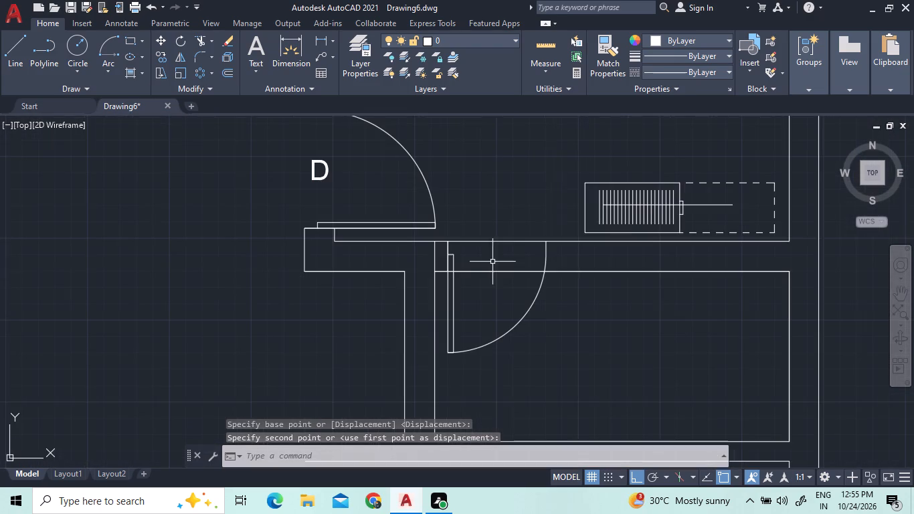
Shrink the moved door's width to a narrower preset size, keeping its hinge side in place.
{"action": "left_click", "coordinate": [545, 270]}
{"action": "left_click", "coordinate": [547, 253]}
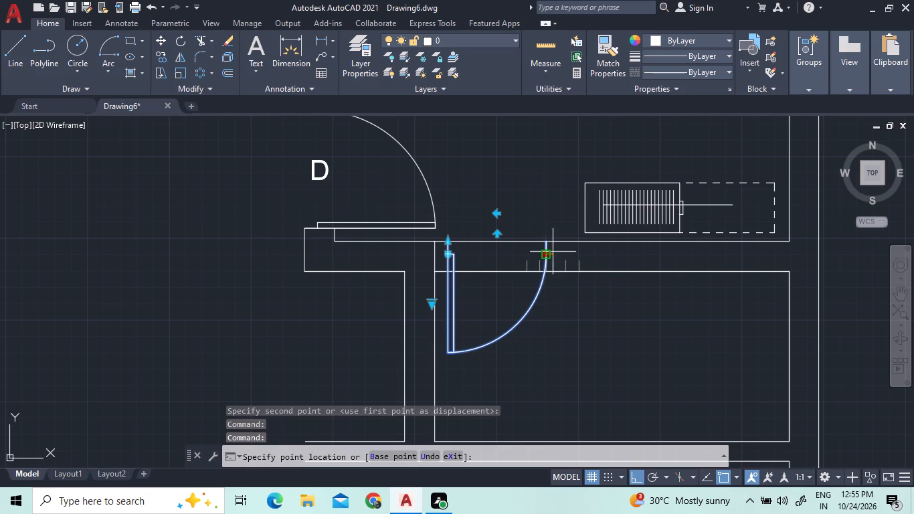
{"action": "left_click", "coordinate": [529, 247]}
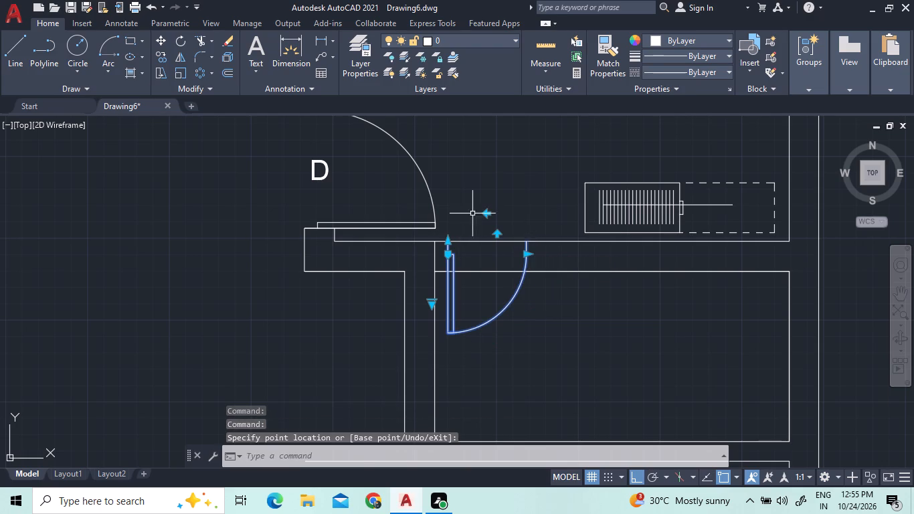
{"action": "scroll", "coordinate": [484, 186], "scroll_direction": "up", "scroll_amount": 2}
{"action": "scroll", "coordinate": [256, 59], "scroll_direction": "down", "scroll_amount": 2}
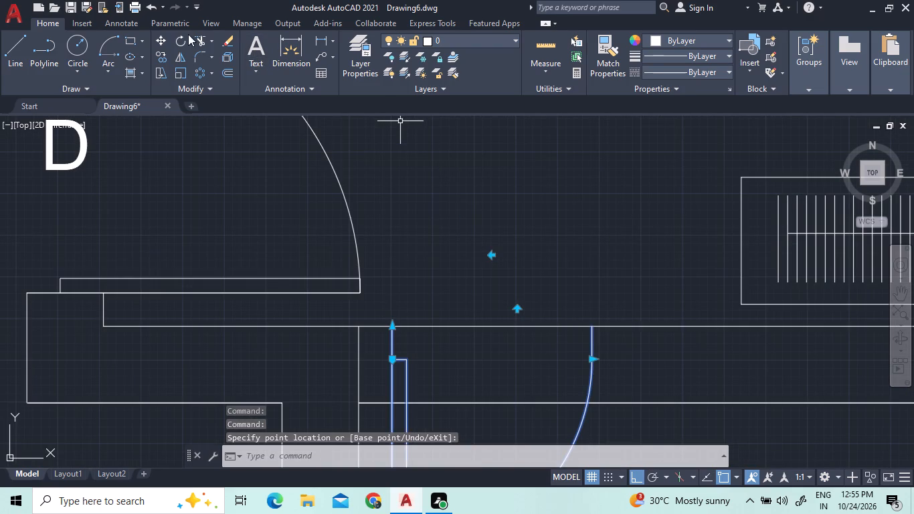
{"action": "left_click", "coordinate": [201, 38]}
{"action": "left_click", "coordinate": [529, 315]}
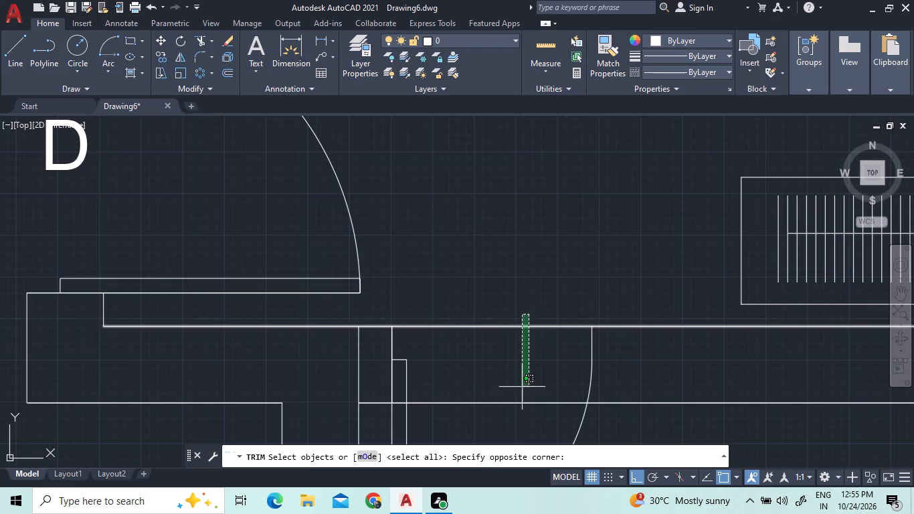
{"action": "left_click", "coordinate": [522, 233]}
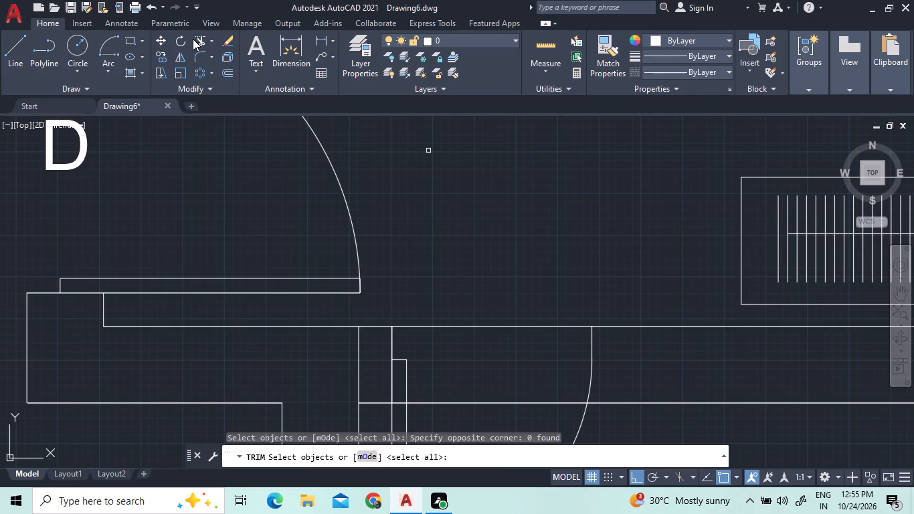
Trim the upper wall line across the new door opening and the leftover vertical line inside the wall beside the hinge.
{"action": "left_click", "coordinate": [202, 42]}
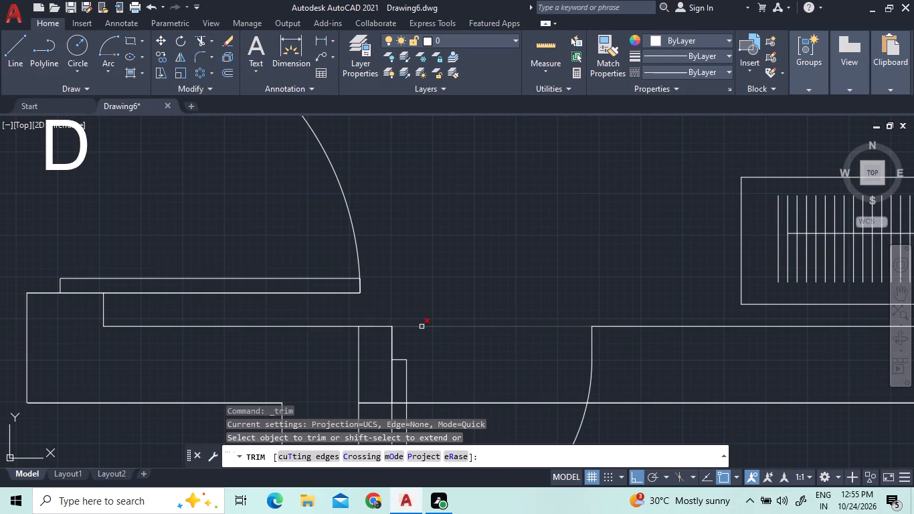
{"action": "left_click", "coordinate": [422, 327]}
{"action": "scroll", "coordinate": [432, 339], "scroll_direction": "down", "scroll_amount": 2}
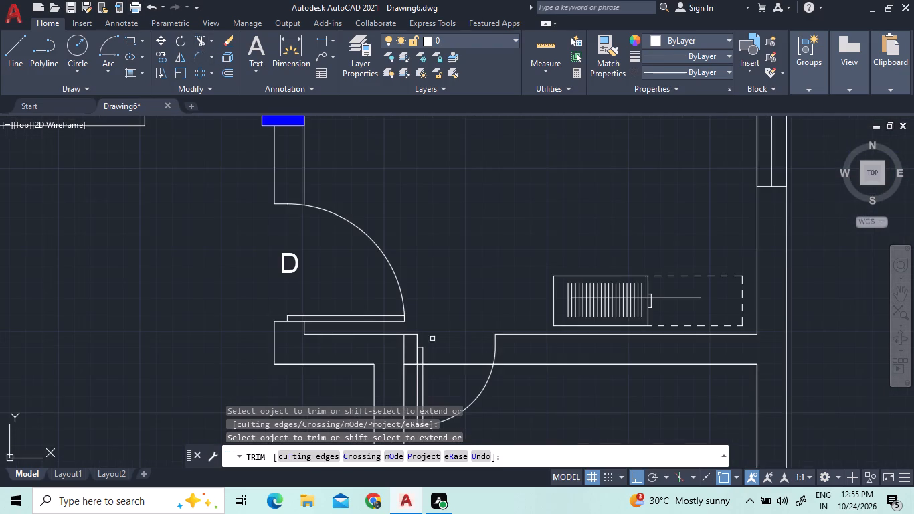
{"action": "scroll", "coordinate": [414, 373], "scroll_direction": "up", "scroll_amount": 2}
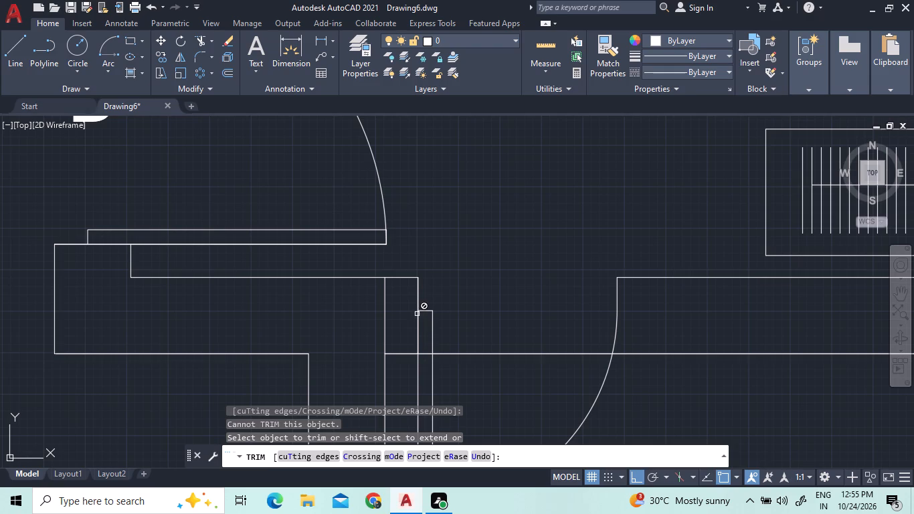
{"action": "left_click", "coordinate": [385, 319]}
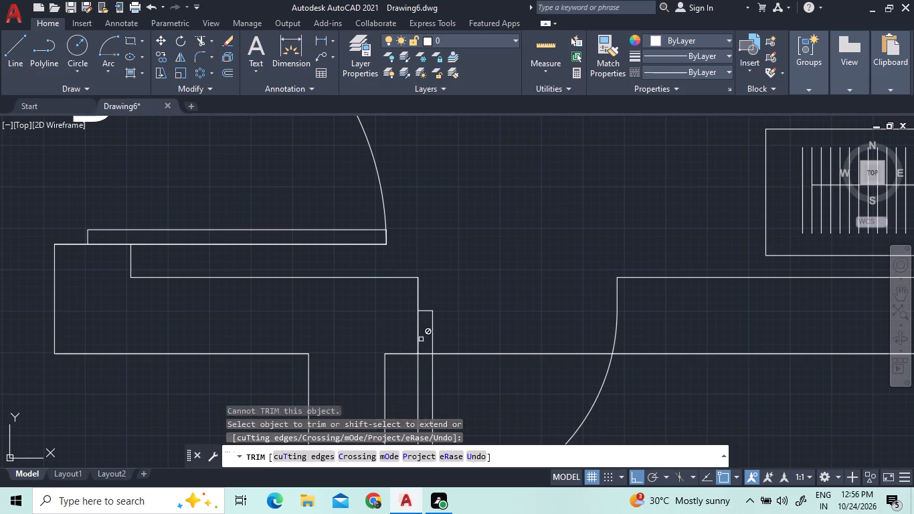
{"action": "left_click", "coordinate": [415, 333]}
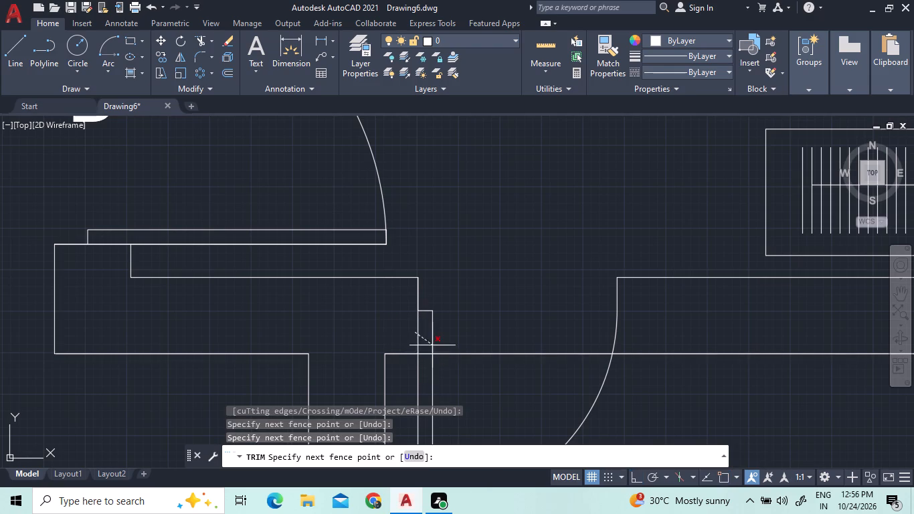
{"action": "left_click", "coordinate": [430, 340]}
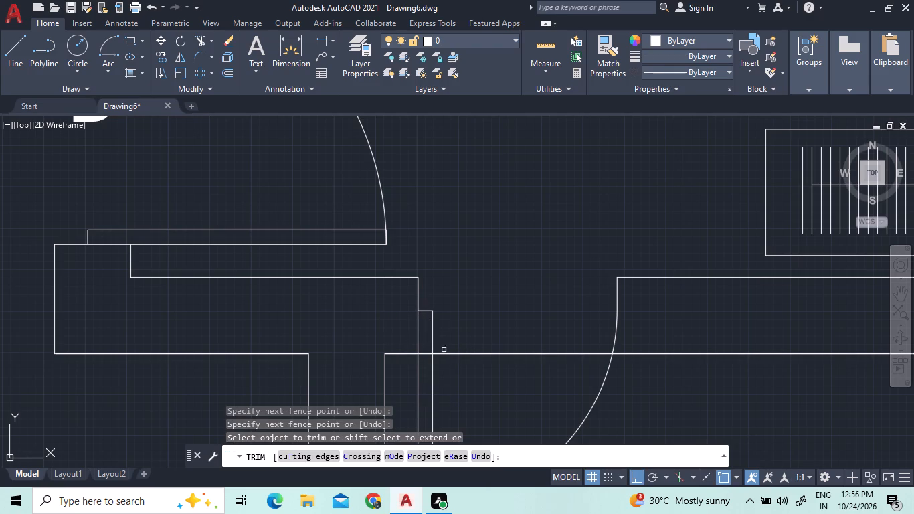
Trim the lower wall line across the new door opening between the door leaf and the swing arc.
{"action": "scroll", "coordinate": [459, 316], "scroll_direction": "down", "scroll_amount": 1}
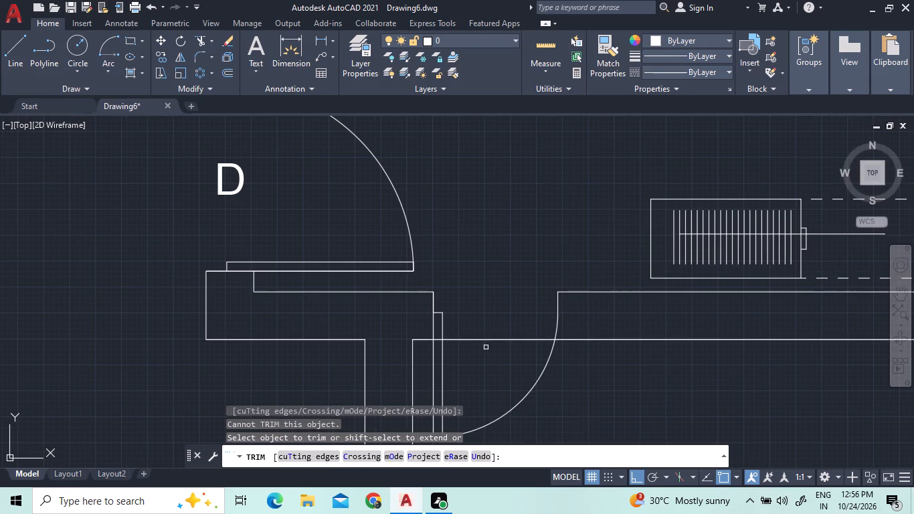
{"action": "left_click", "coordinate": [491, 338]}
{"action": "left_click", "coordinate": [459, 339]}
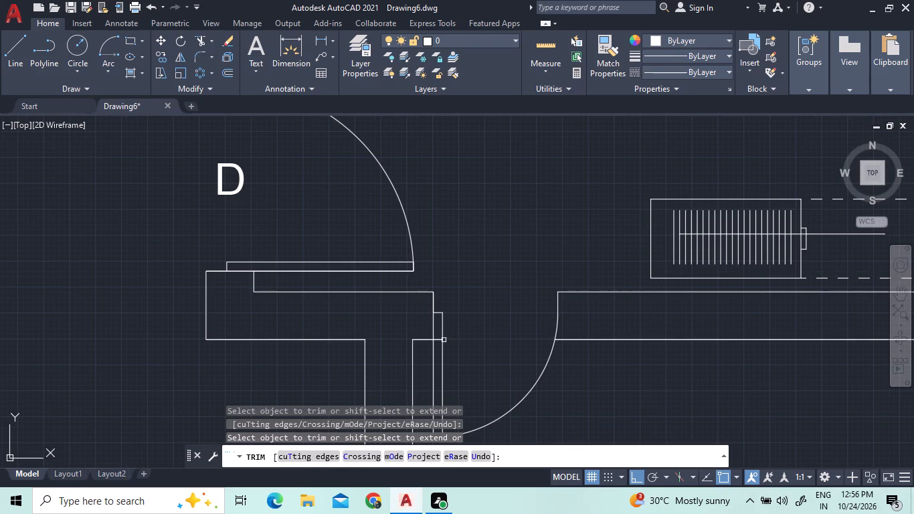
{"action": "left_click", "coordinate": [440, 339]}
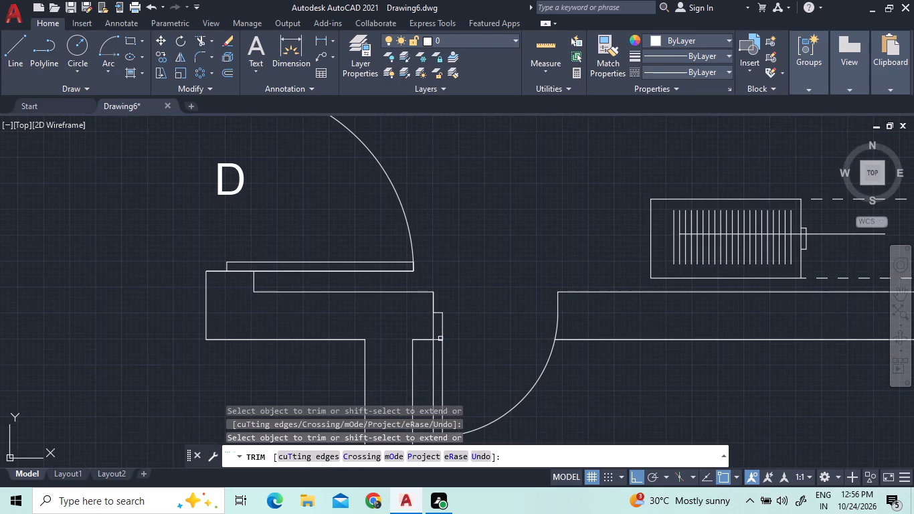
{"action": "left_click", "coordinate": [440, 339]}
{"action": "scroll", "coordinate": [469, 329], "scroll_direction": "down", "scroll_amount": 2}
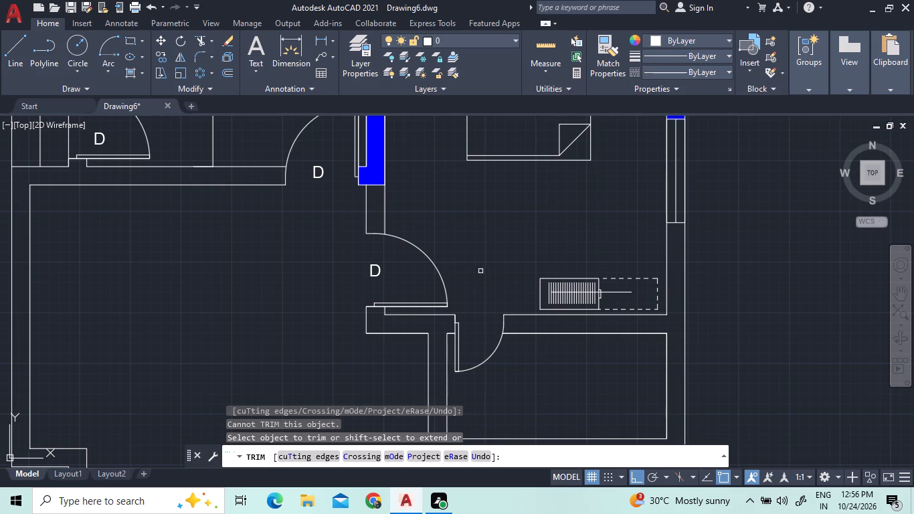
{"action": "scroll", "coordinate": [484, 239], "scroll_direction": "down", "scroll_amount": 3}
{"action": "scroll", "coordinate": [492, 227], "scroll_direction": "up", "scroll_amount": 2}
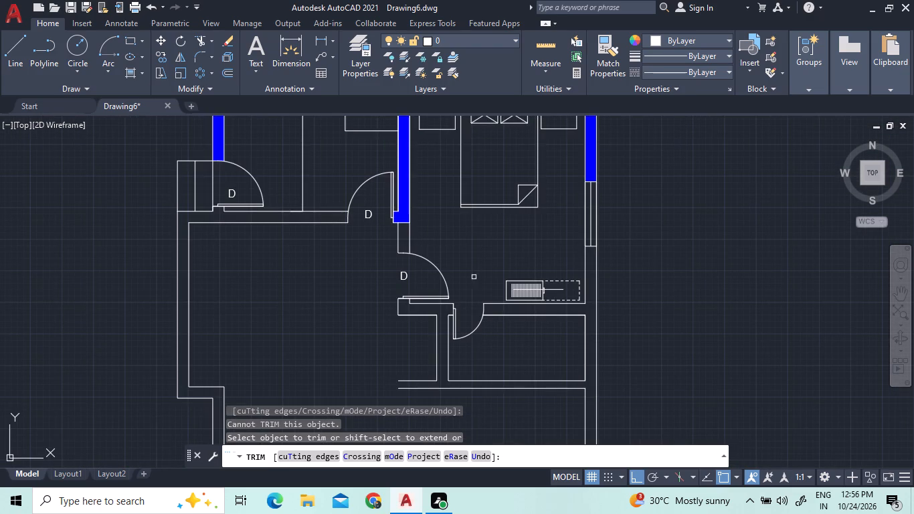
{"action": "middle_click_drag", "start_coordinate": [468, 325], "coordinate": [460, 268]}
{"action": "scroll", "coordinate": [476, 281], "scroll_direction": "up", "scroll_amount": 3}
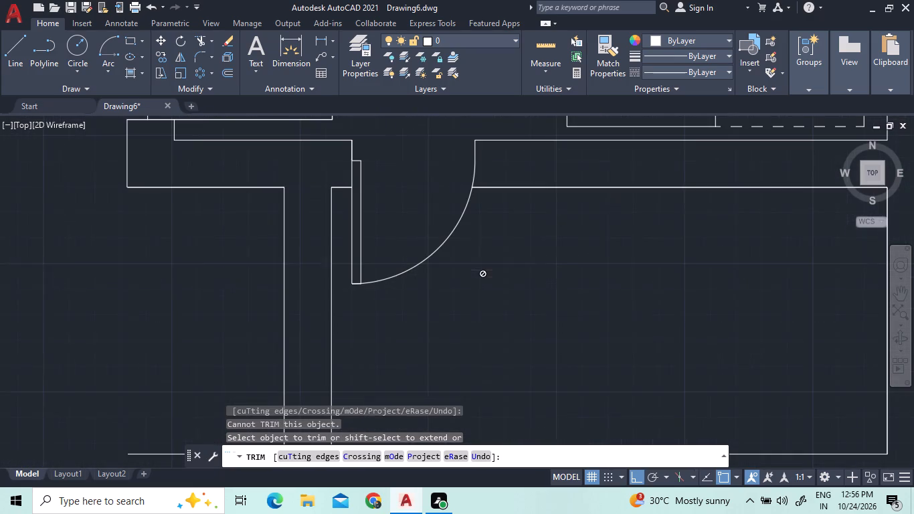
{"action": "right_click", "coordinate": [399, 232]}
{"action": "left_click", "coordinate": [412, 247]}
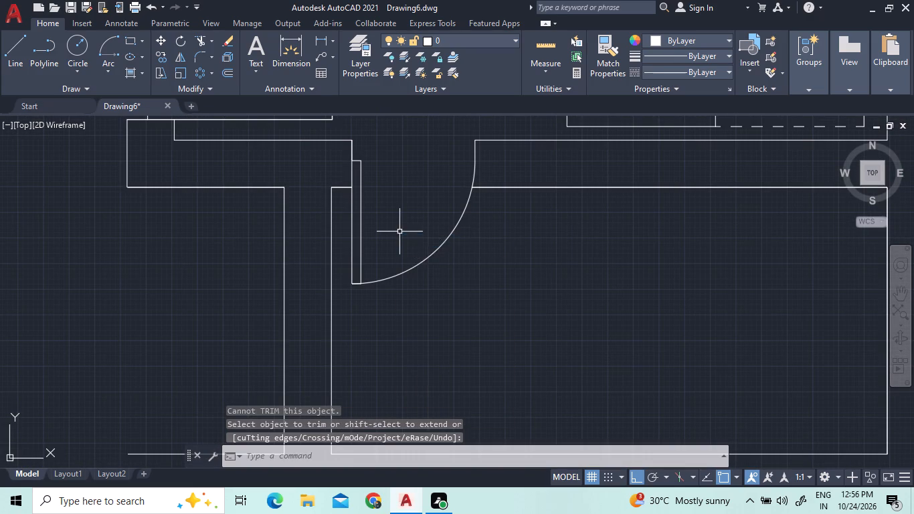
Review the overall floor plan and the walls around the new door and the room below the bedroom.
{"action": "scroll", "coordinate": [426, 262], "scroll_direction": "down", "scroll_amount": 5}
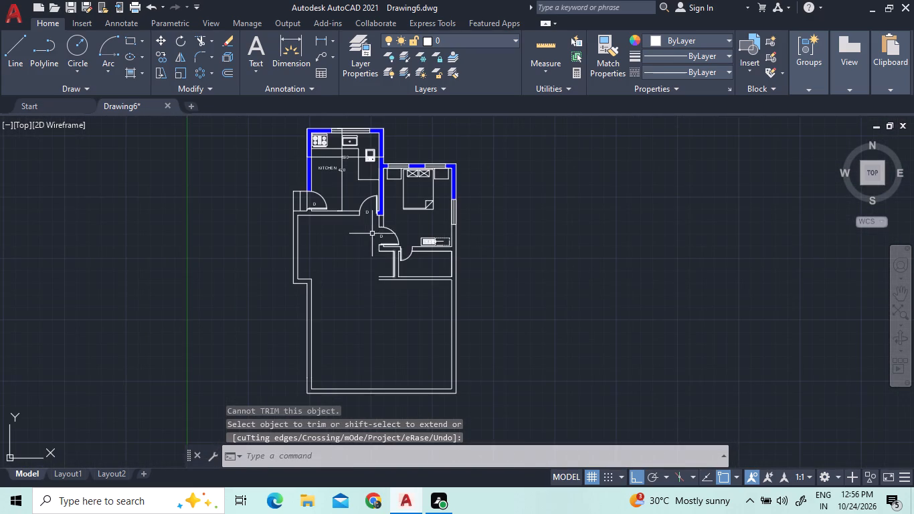
{"action": "scroll", "coordinate": [342, 131], "scroll_direction": "up", "scroll_amount": 2}
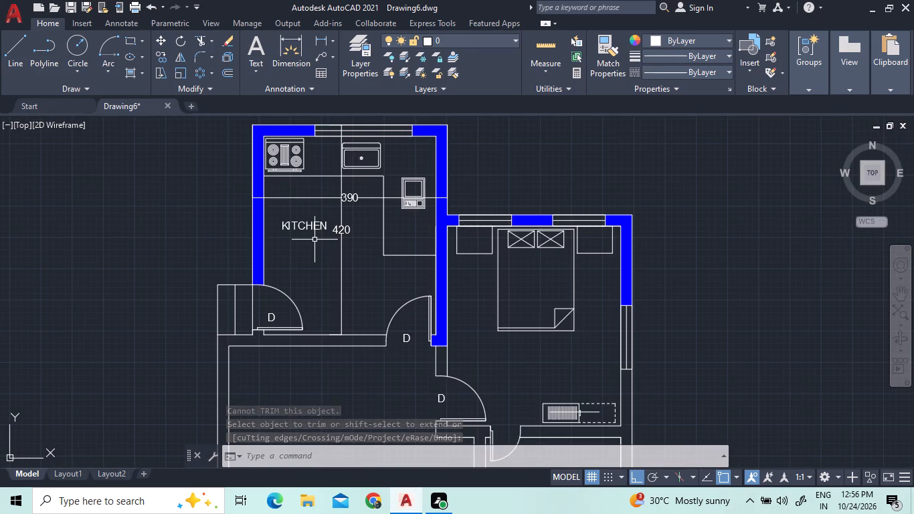
{"action": "scroll", "coordinate": [314, 240], "scroll_direction": "down", "scroll_amount": 2}
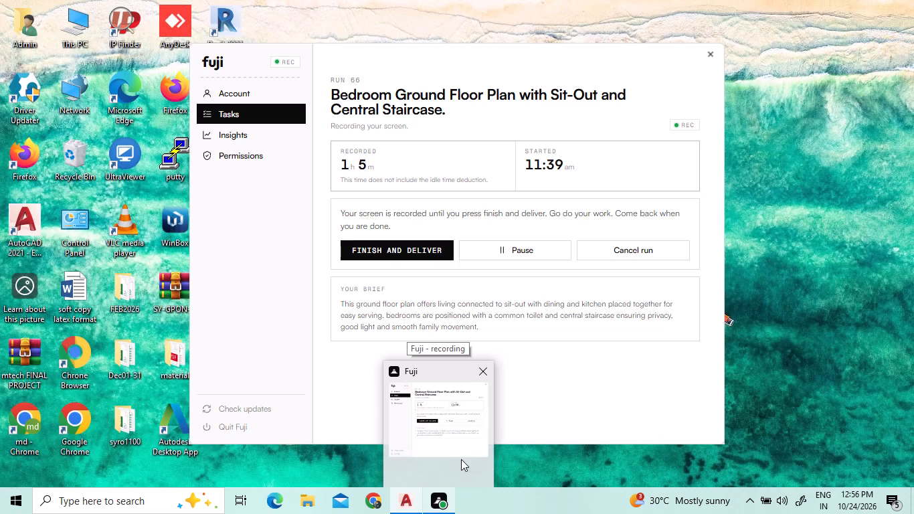
{"action": "left_click", "coordinate": [400, 364]}
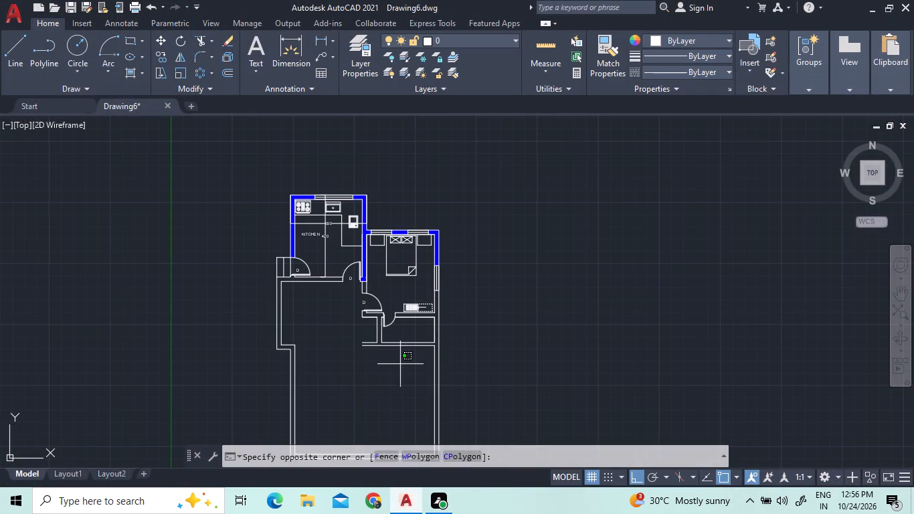
{"action": "left_click", "coordinate": [363, 370]}
{"action": "scroll", "coordinate": [399, 335], "scroll_direction": "up", "scroll_amount": 3}
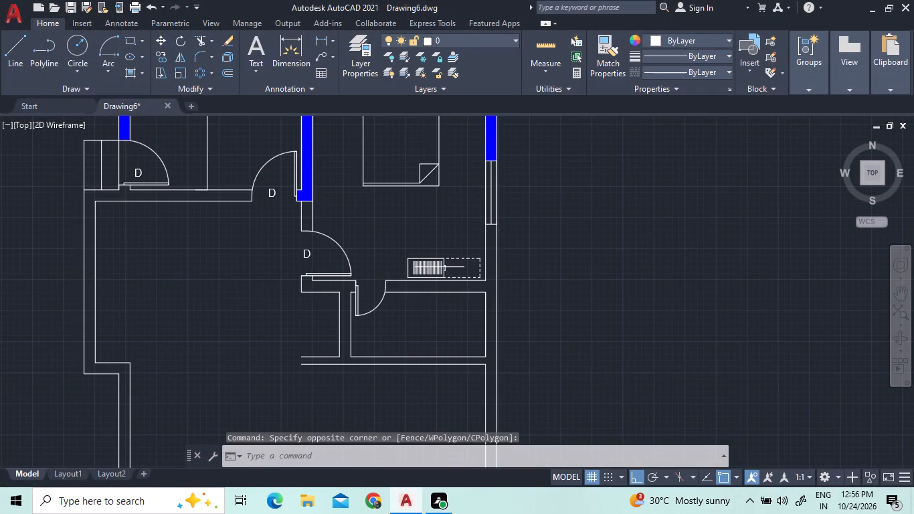
{"action": "middle_click_drag", "start_coordinate": [389, 325], "coordinate": [383, 359]}
{"action": "scroll", "coordinate": [381, 357], "scroll_direction": "down", "scroll_amount": 2}
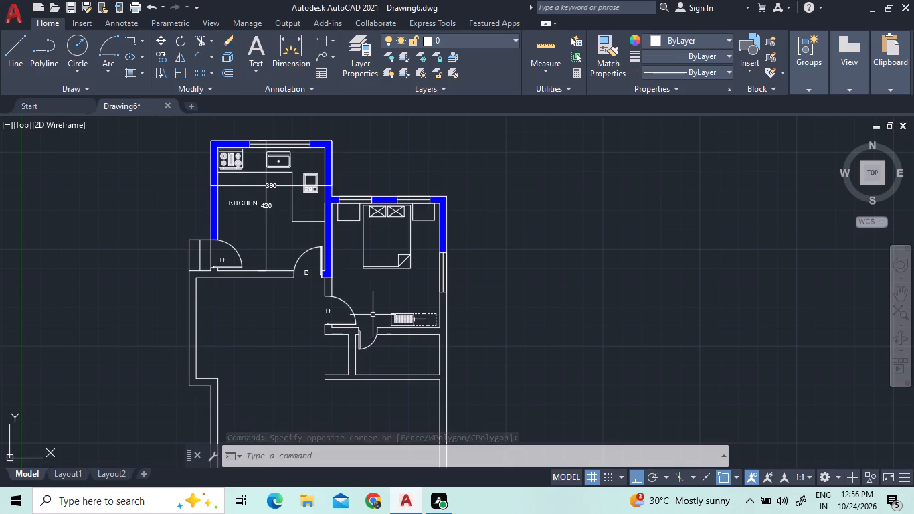
{"action": "scroll", "coordinate": [371, 375], "scroll_direction": "up", "scroll_amount": 2}
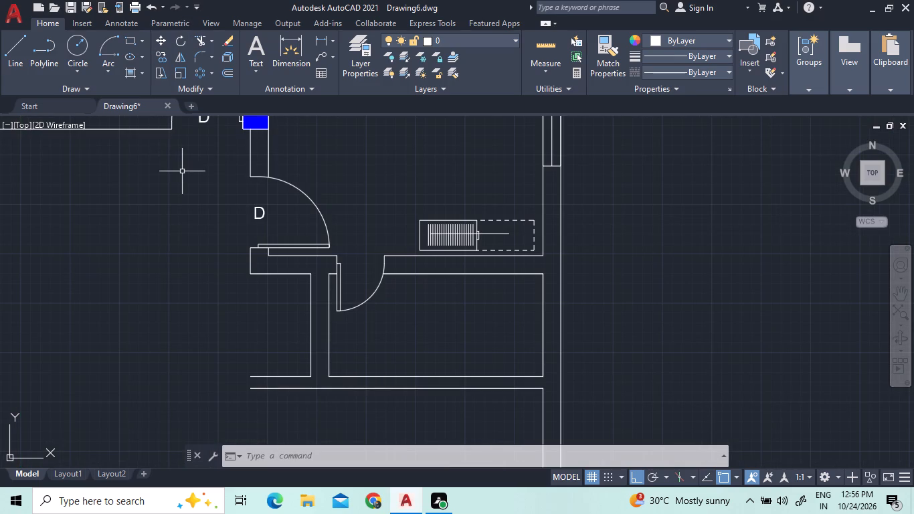
Insert the top-view toilet block from DesignCenter's House Designer.dwg into the open area west of the room below the bedroom.
{"action": "type", "text": "DC"}
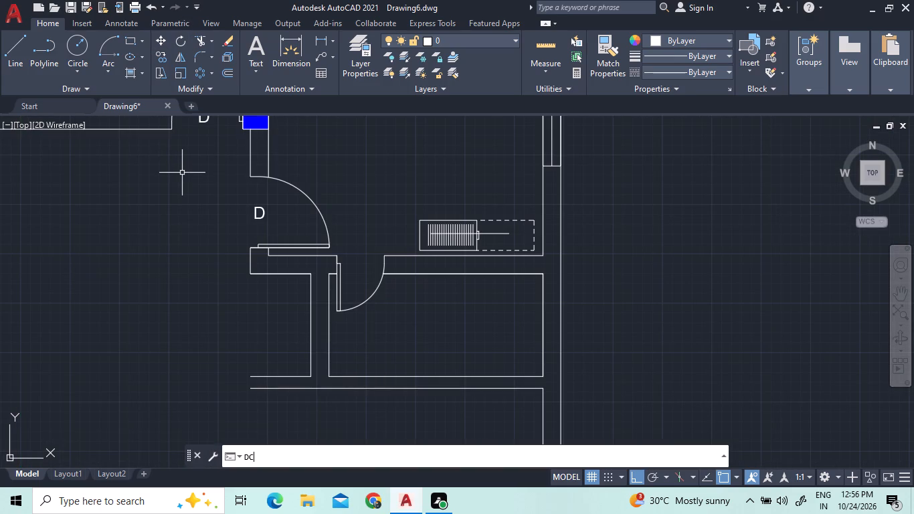
{"action": "key", "text": "Return"}
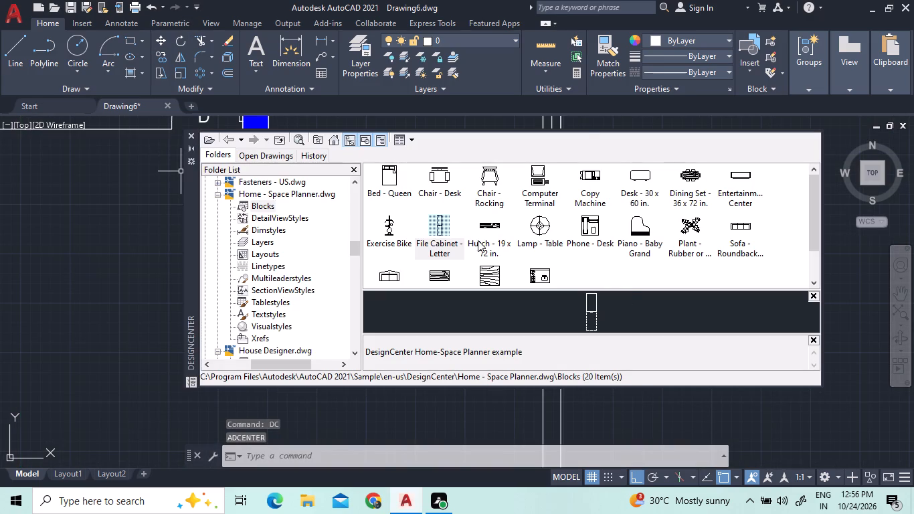
{"action": "left_click", "coordinate": [217, 195]}
{"action": "double_click", "coordinate": [254, 217]}
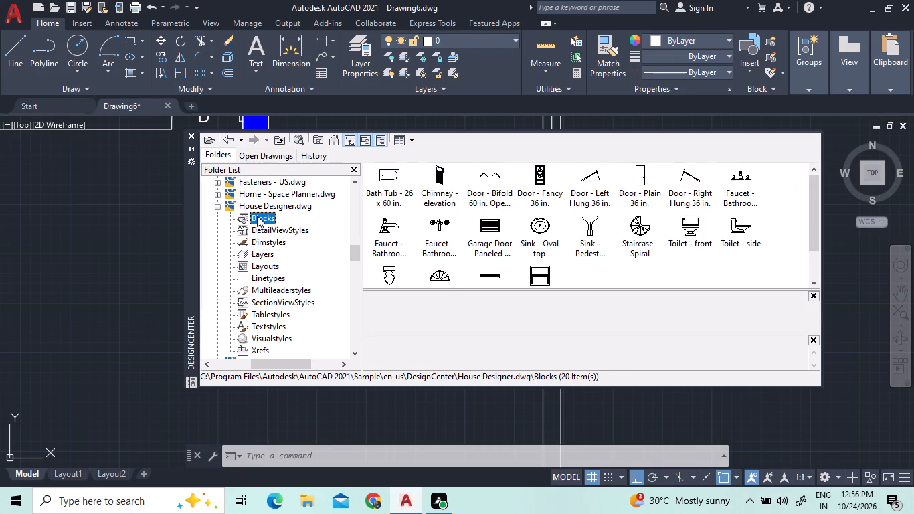
{"action": "left_click_drag", "start_coordinate": [393, 270], "coordinate": [75, 286]}
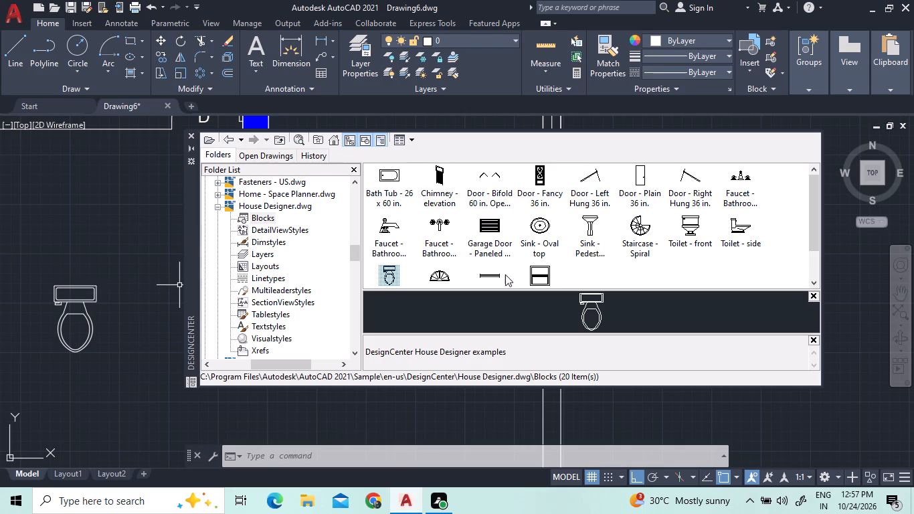
Insert the single-basin top-view sink block from DesignCenter's Kitchens.dwg into the open area just above the toilet block, and close DesignCenter.
{"action": "scroll", "coordinate": [736, 217], "scroll_direction": "down", "scroll_amount": 2}
{"action": "scroll", "coordinate": [565, 262], "scroll_direction": "up", "scroll_amount": 3}
{"action": "left_click", "coordinate": [217, 195]}
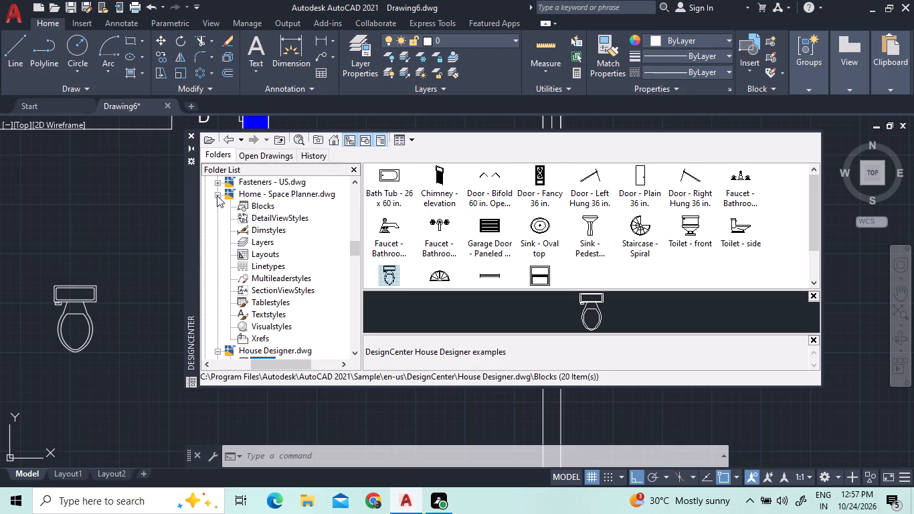
{"action": "left_click", "coordinate": [266, 207]}
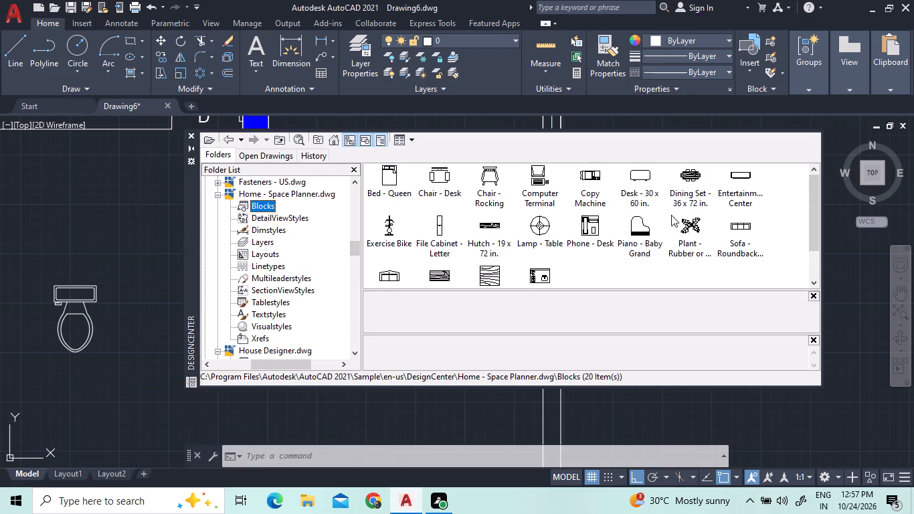
{"action": "scroll", "coordinate": [578, 232], "scroll_direction": "down", "scroll_amount": 2}
{"action": "scroll", "coordinate": [551, 264], "scroll_direction": "up", "scroll_amount": 3}
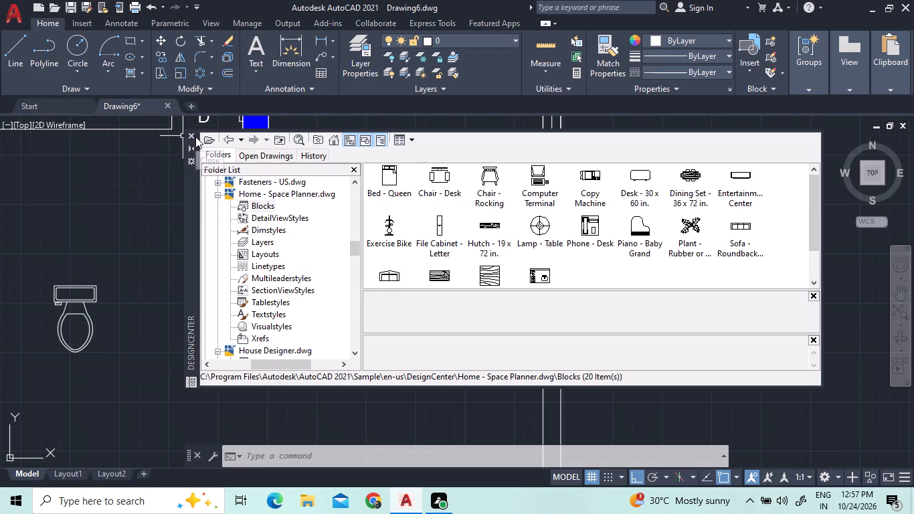
{"action": "left_click", "coordinate": [220, 194]}
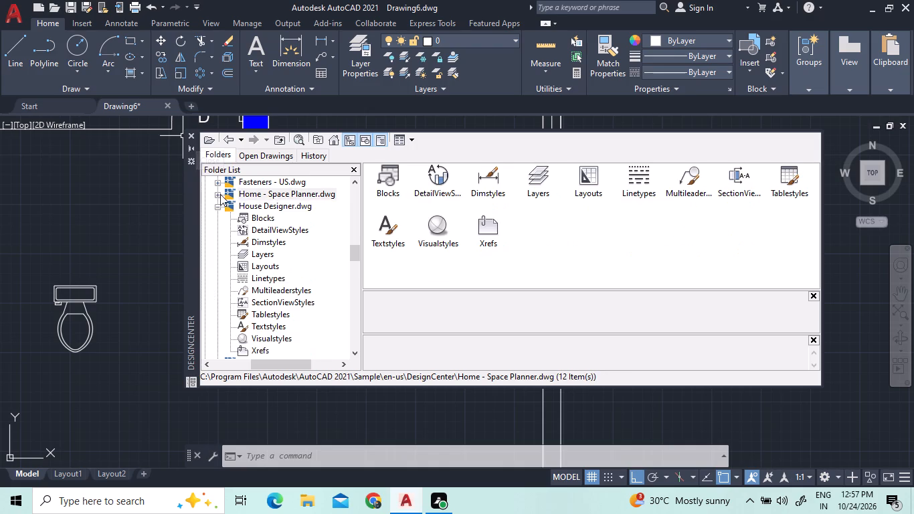
{"action": "double_click", "coordinate": [264, 217]}
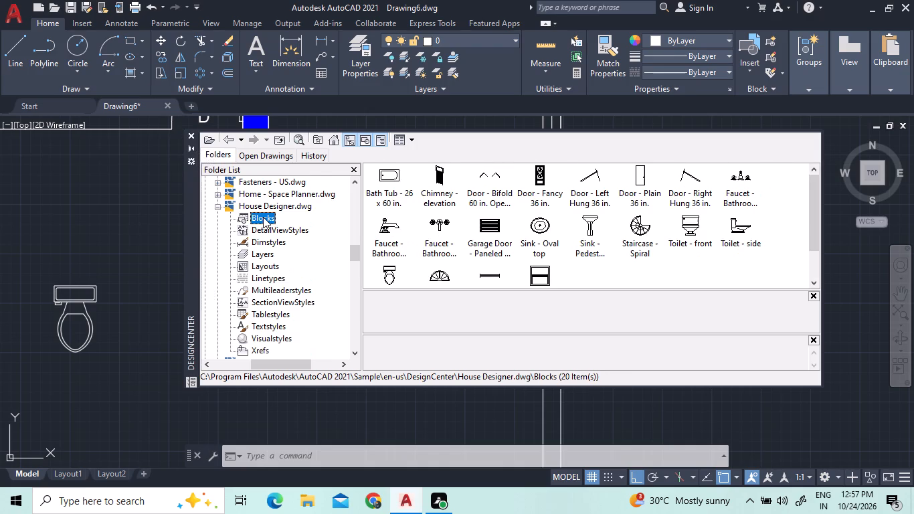
{"action": "left_click", "coordinate": [219, 204]}
{"action": "double_click", "coordinate": [262, 253]}
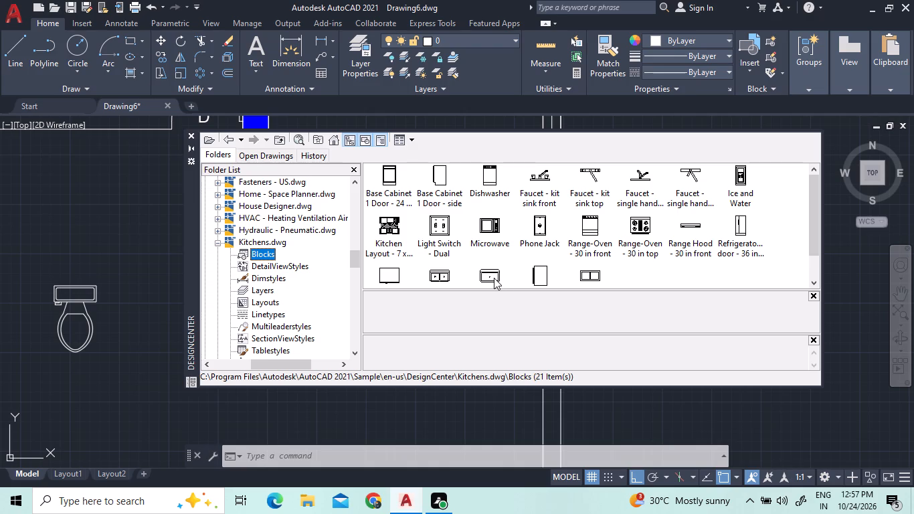
{"action": "left_click_drag", "start_coordinate": [493, 277], "coordinate": [148, 213]}
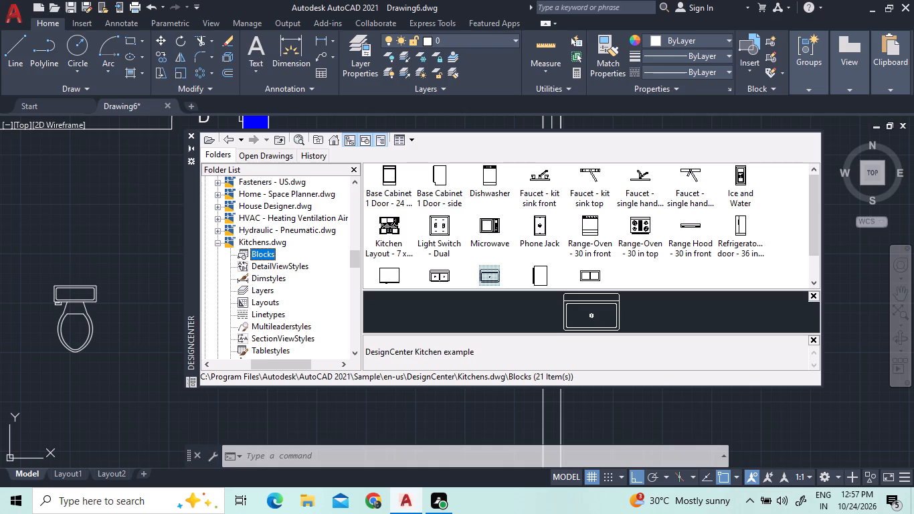
{"action": "left_click_drag", "start_coordinate": [148, 213], "coordinate": [104, 210]}
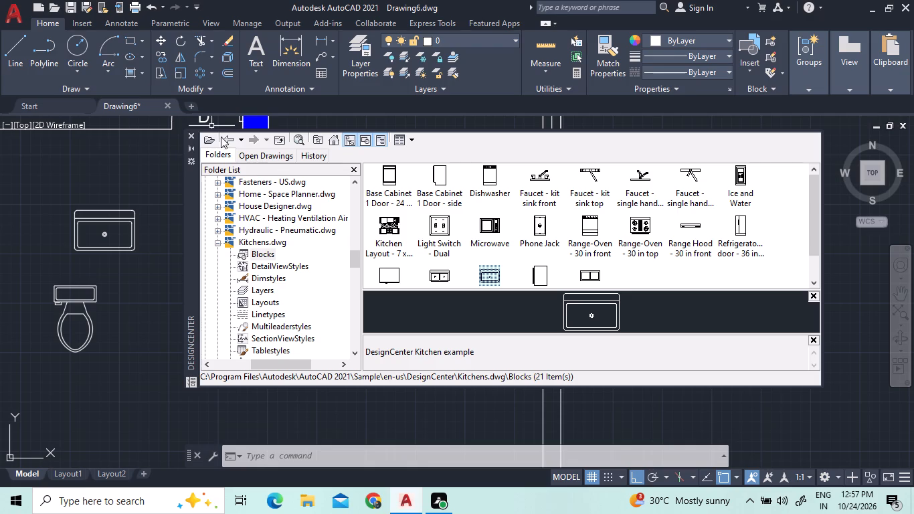
{"action": "left_click", "coordinate": [192, 136]}
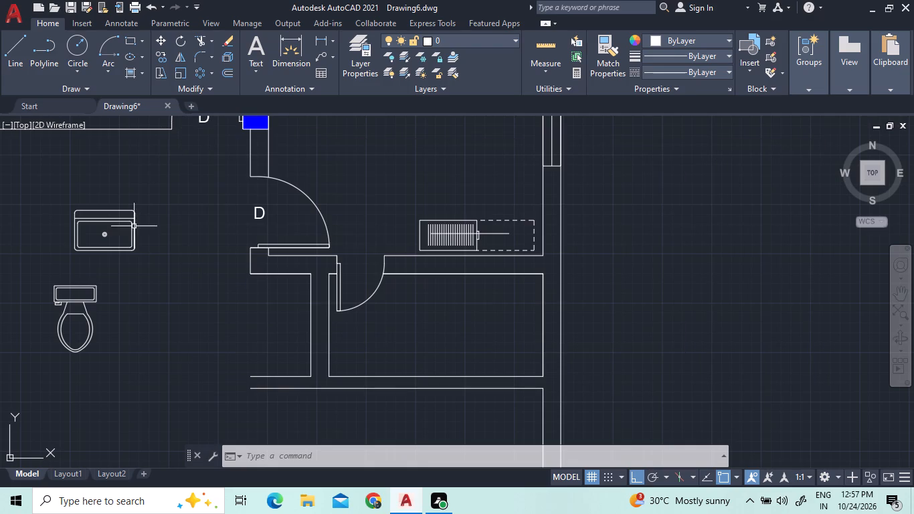
Move the toilet block by its tank's top midpoint onto the upper wall's inner line in the room below the bedroom, with Ortho off.
{"action": "left_click", "coordinate": [86, 302]}
{"action": "right_click", "coordinate": [80, 280]}
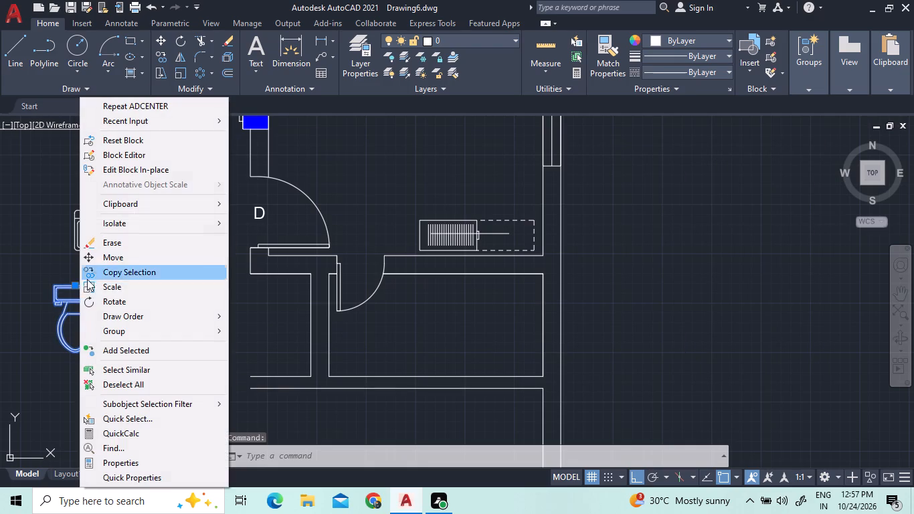
{"action": "left_click", "coordinate": [117, 258]}
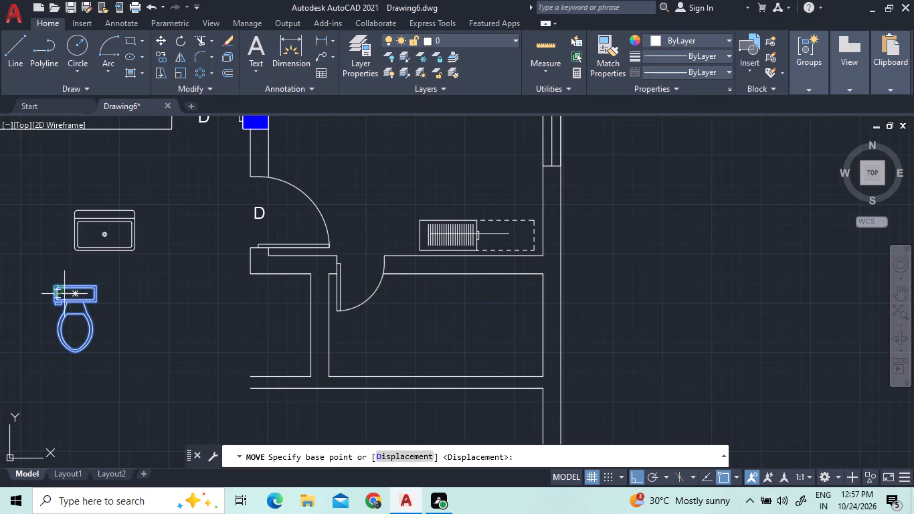
{"action": "scroll", "coordinate": [73, 286], "scroll_direction": "up", "scroll_amount": 2}
{"action": "left_click", "coordinate": [76, 284]}
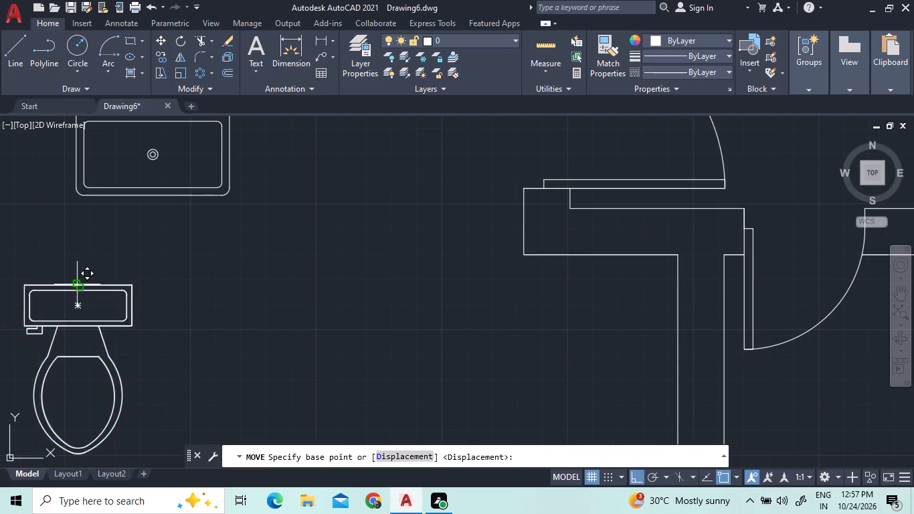
{"action": "scroll", "coordinate": [270, 290], "scroll_direction": "down", "scroll_amount": 3}
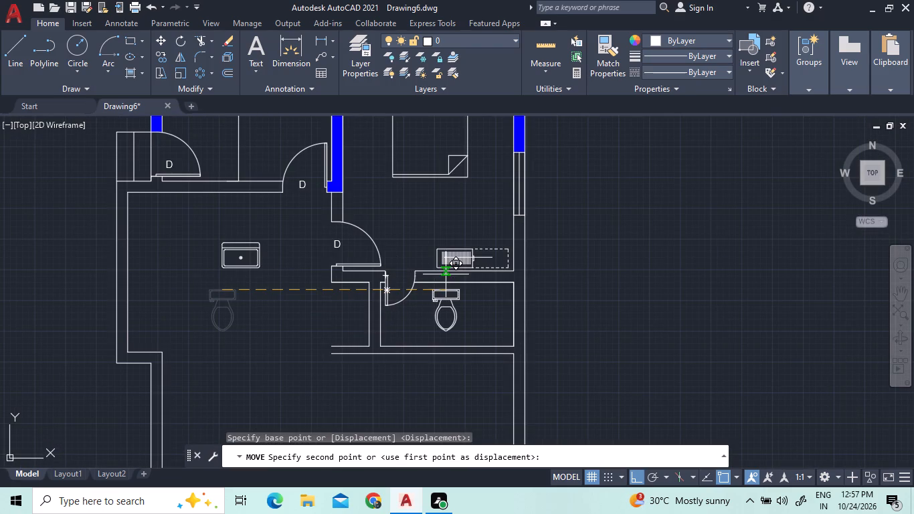
{"action": "key", "text": "F8"}
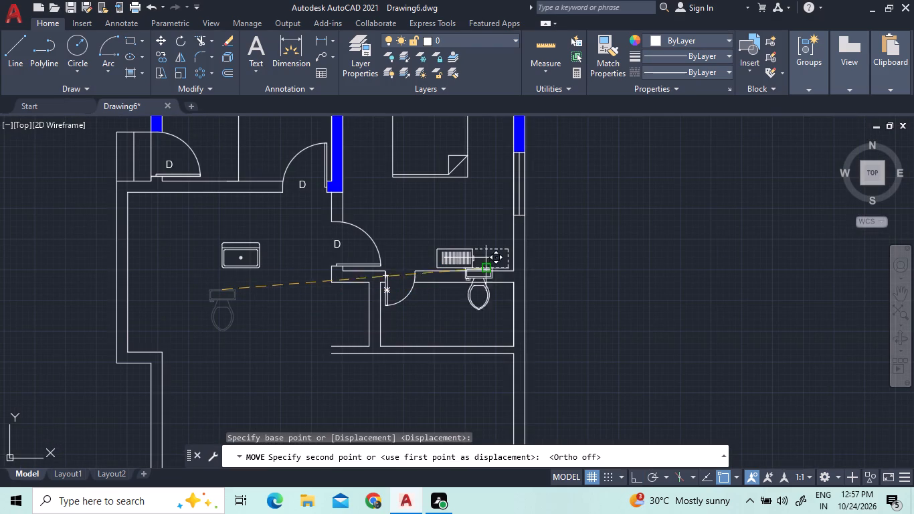
{"action": "scroll", "coordinate": [462, 280], "scroll_direction": "up", "scroll_amount": 4}
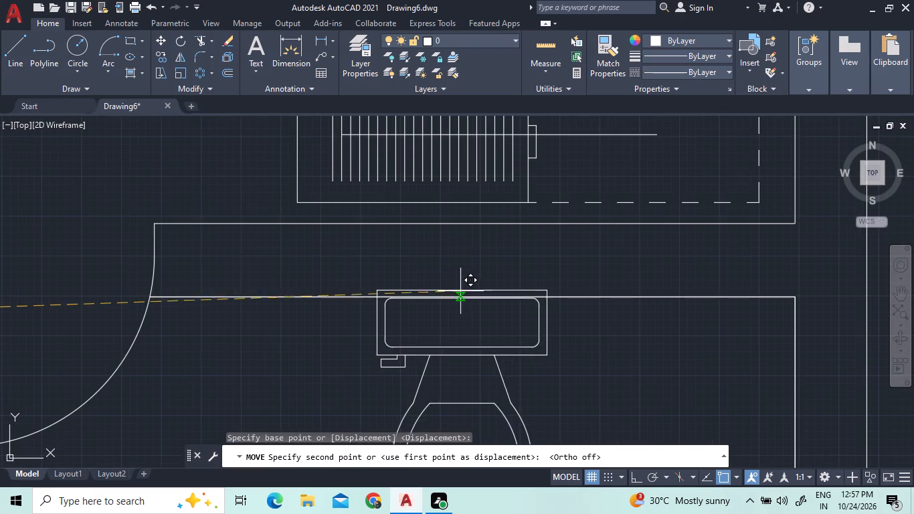
{"action": "scroll", "coordinate": [458, 294], "scroll_direction": "up", "scroll_amount": 2}
{"action": "scroll", "coordinate": [466, 301], "scroll_direction": "down", "scroll_amount": 2}
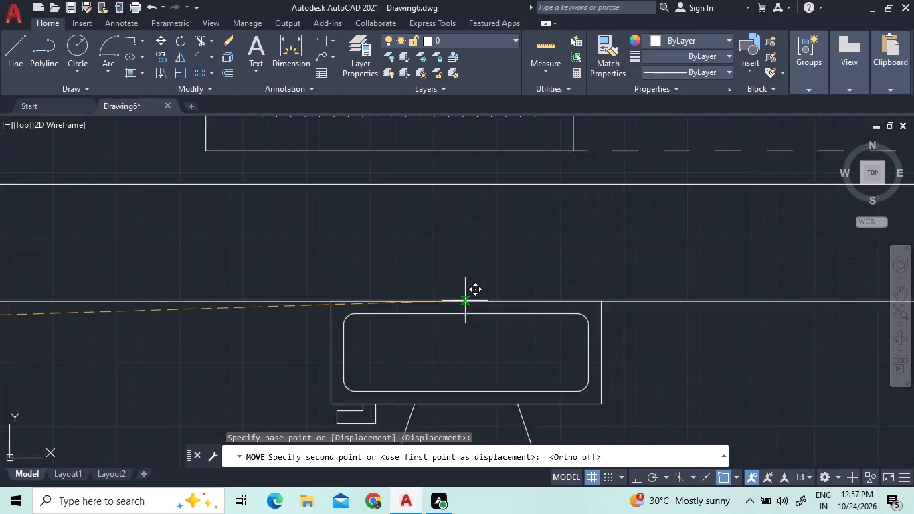
{"action": "scroll", "coordinate": [518, 318], "scroll_direction": "up", "scroll_amount": 1}
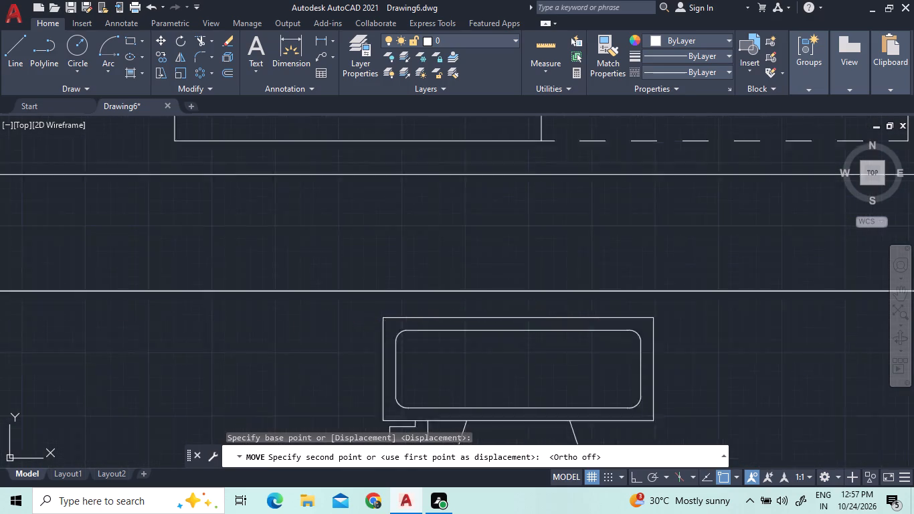
{"action": "scroll", "coordinate": [518, 318], "scroll_direction": "up", "scroll_amount": 1}
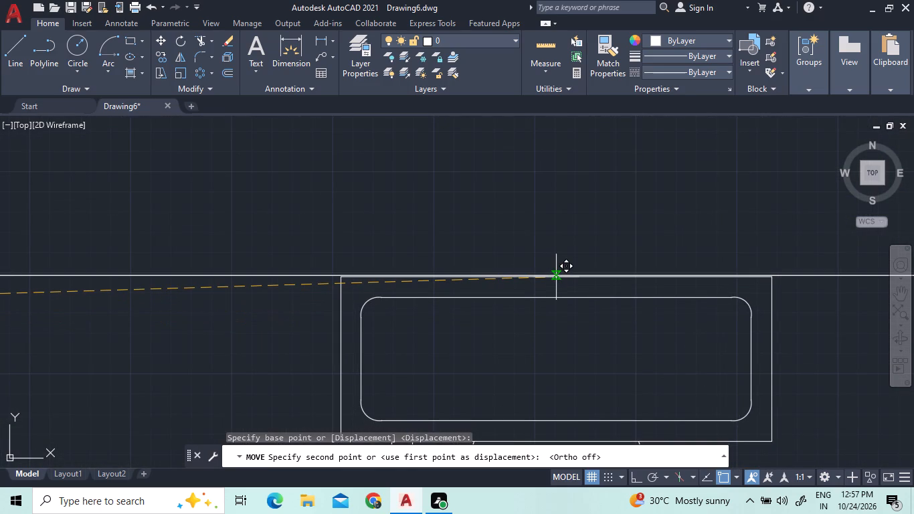
{"action": "scroll", "coordinate": [554, 277], "scroll_direction": "down", "scroll_amount": 3}
{"action": "scroll", "coordinate": [555, 278], "scroll_direction": "up", "scroll_amount": 4}
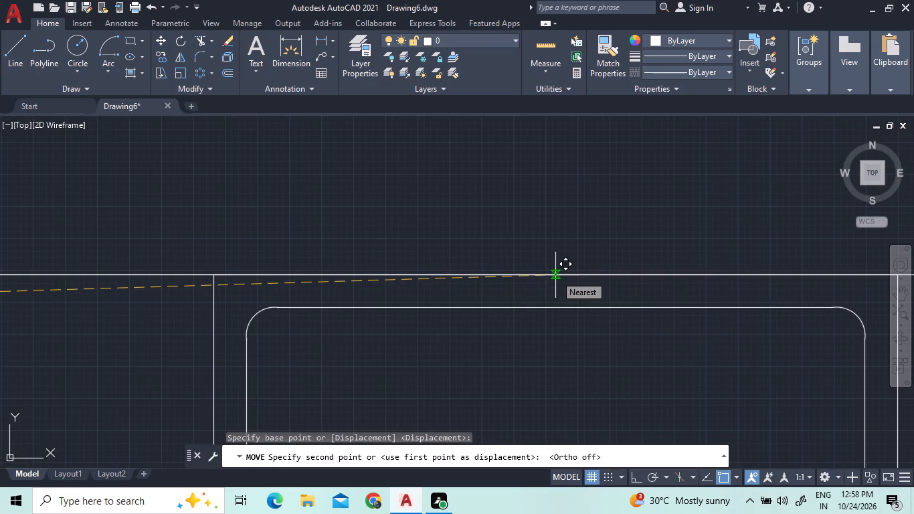
{"action": "left_click", "coordinate": [555, 275]}
Move the sink block by its upper-right corner a short distance down and left within the open area west of the toilet room.
{"action": "scroll", "coordinate": [543, 277], "scroll_direction": "down", "scroll_amount": 4}
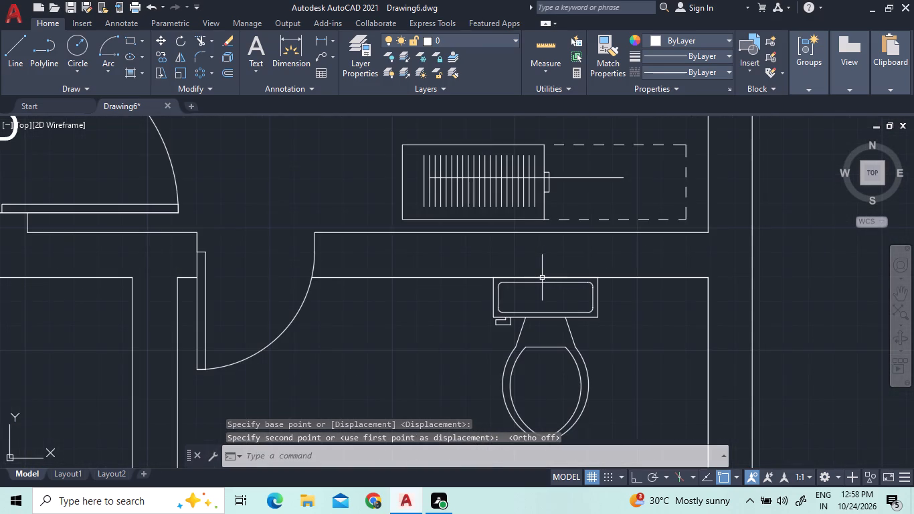
{"action": "scroll", "coordinate": [537, 282], "scroll_direction": "down", "scroll_amount": 3}
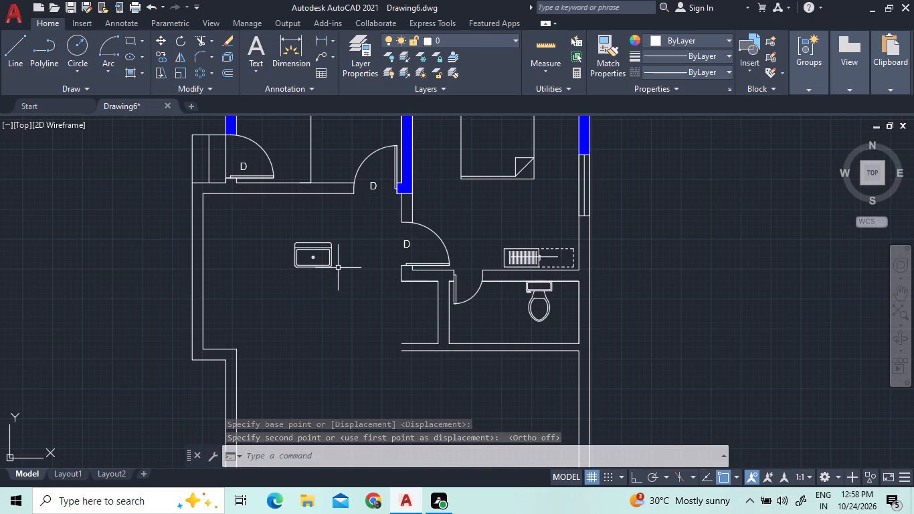
{"action": "left_click", "coordinate": [338, 268]}
{"action": "left_click", "coordinate": [300, 247]}
{"action": "right_click", "coordinate": [312, 226]}
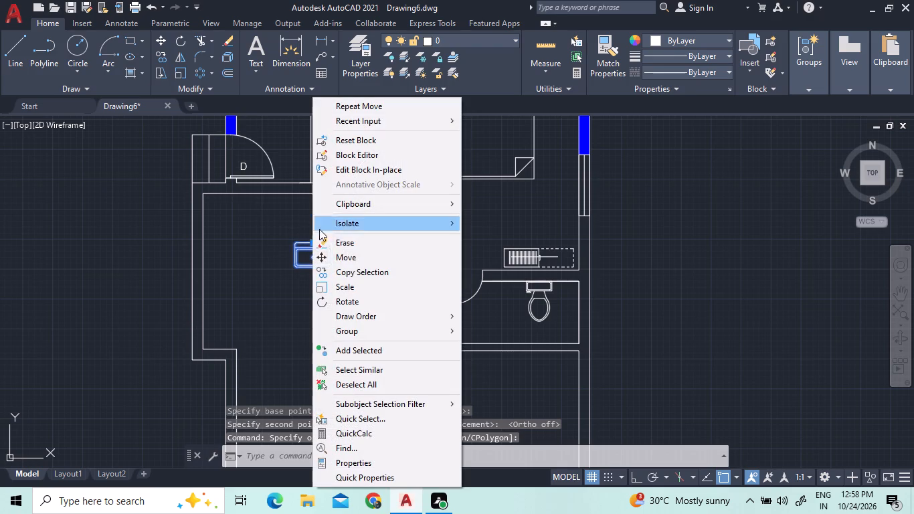
{"action": "left_click", "coordinate": [339, 256]}
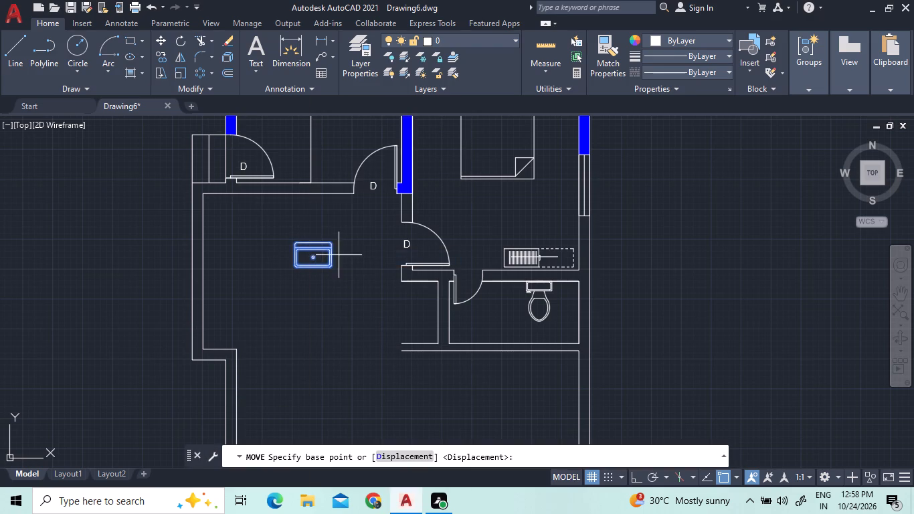
{"action": "scroll", "coordinate": [333, 252], "scroll_direction": "up", "scroll_amount": 2}
{"action": "left_click", "coordinate": [318, 225]}
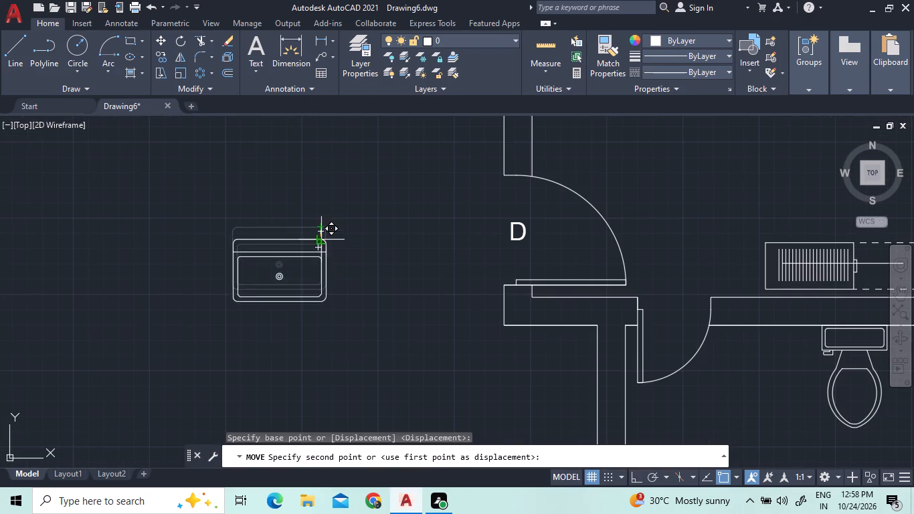
{"action": "left_click", "coordinate": [290, 310]}
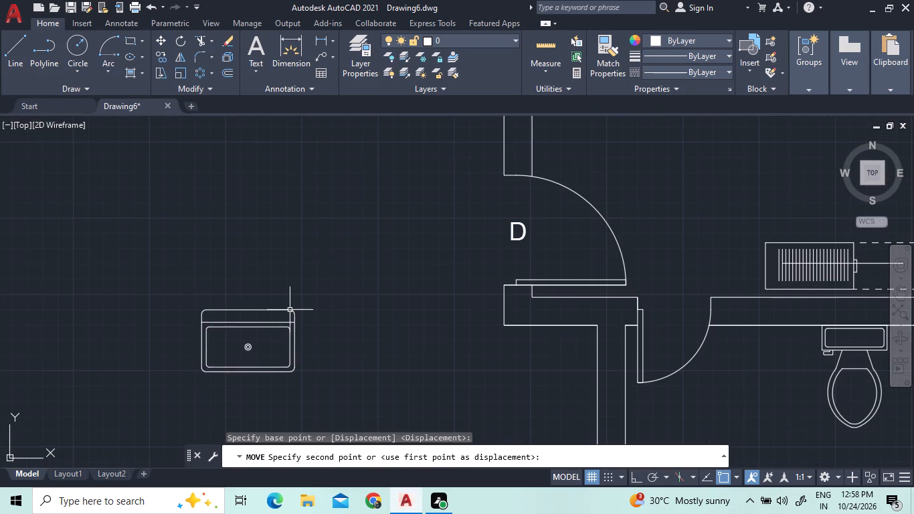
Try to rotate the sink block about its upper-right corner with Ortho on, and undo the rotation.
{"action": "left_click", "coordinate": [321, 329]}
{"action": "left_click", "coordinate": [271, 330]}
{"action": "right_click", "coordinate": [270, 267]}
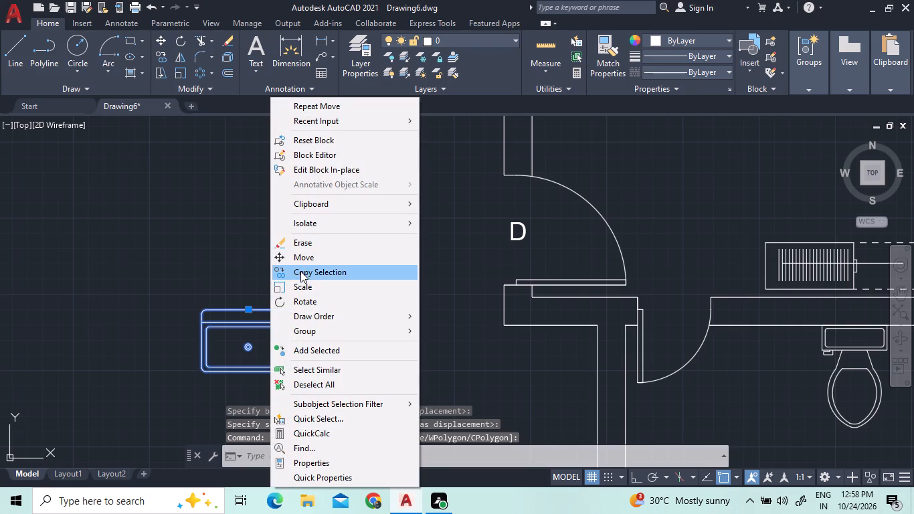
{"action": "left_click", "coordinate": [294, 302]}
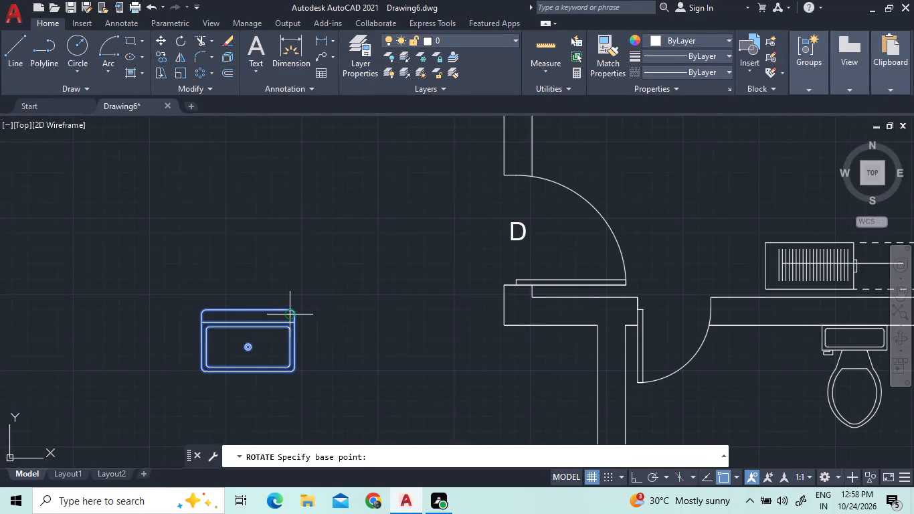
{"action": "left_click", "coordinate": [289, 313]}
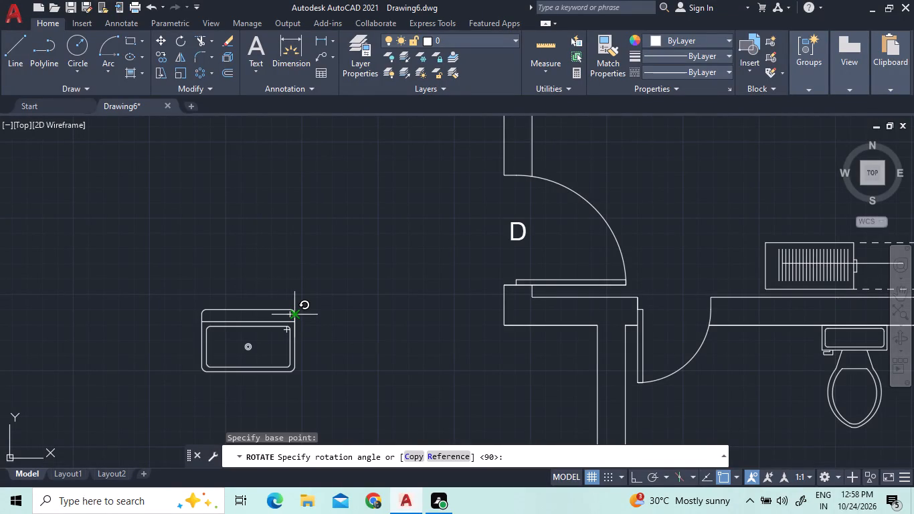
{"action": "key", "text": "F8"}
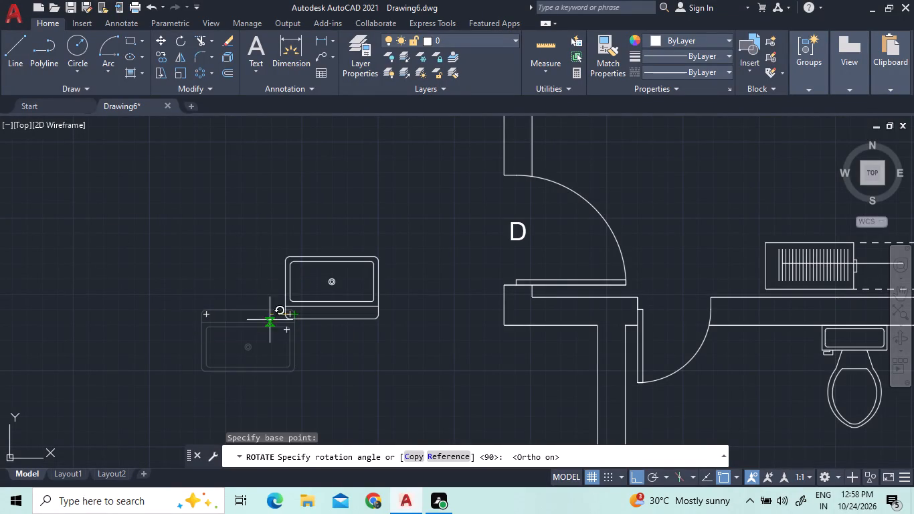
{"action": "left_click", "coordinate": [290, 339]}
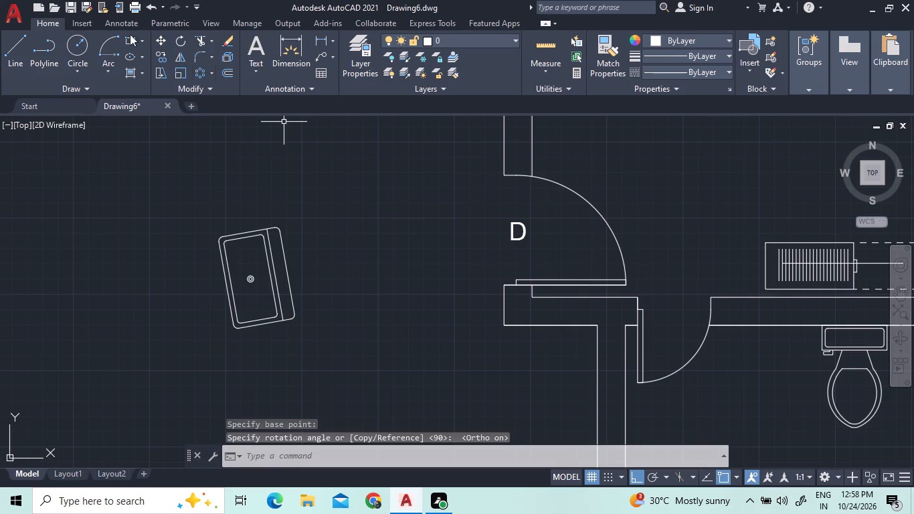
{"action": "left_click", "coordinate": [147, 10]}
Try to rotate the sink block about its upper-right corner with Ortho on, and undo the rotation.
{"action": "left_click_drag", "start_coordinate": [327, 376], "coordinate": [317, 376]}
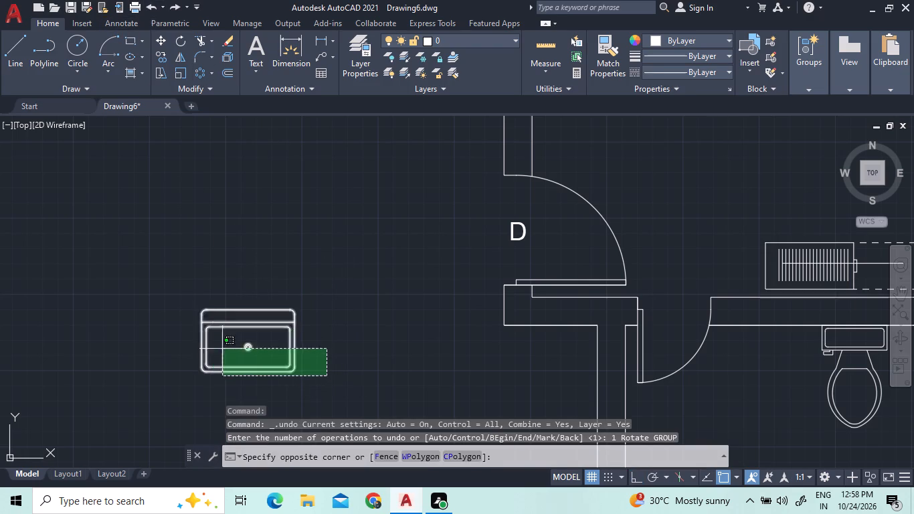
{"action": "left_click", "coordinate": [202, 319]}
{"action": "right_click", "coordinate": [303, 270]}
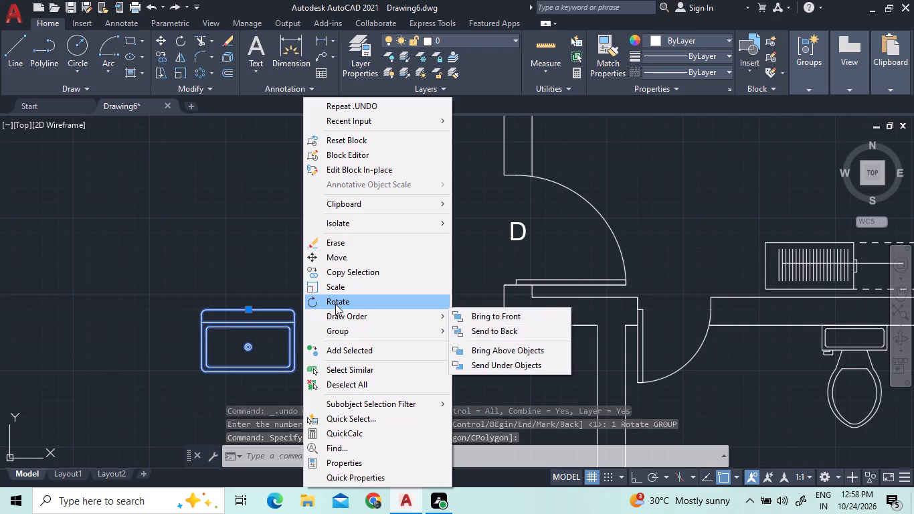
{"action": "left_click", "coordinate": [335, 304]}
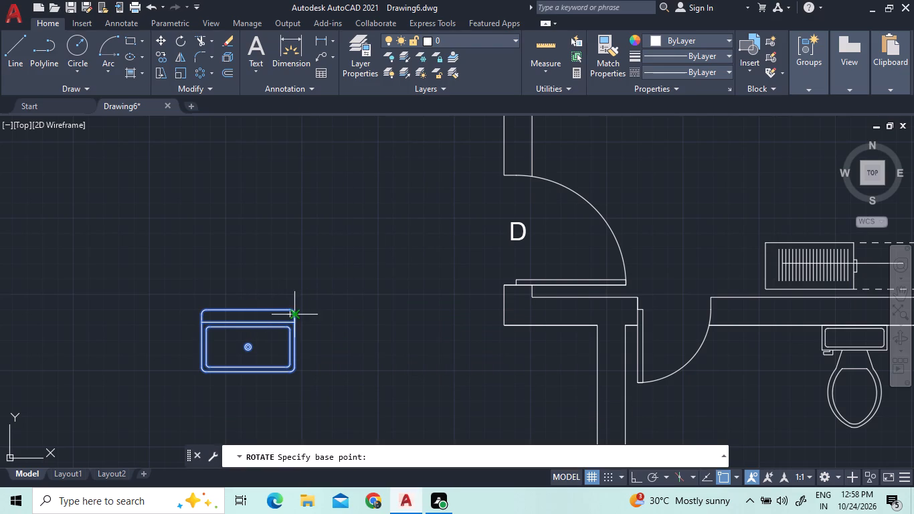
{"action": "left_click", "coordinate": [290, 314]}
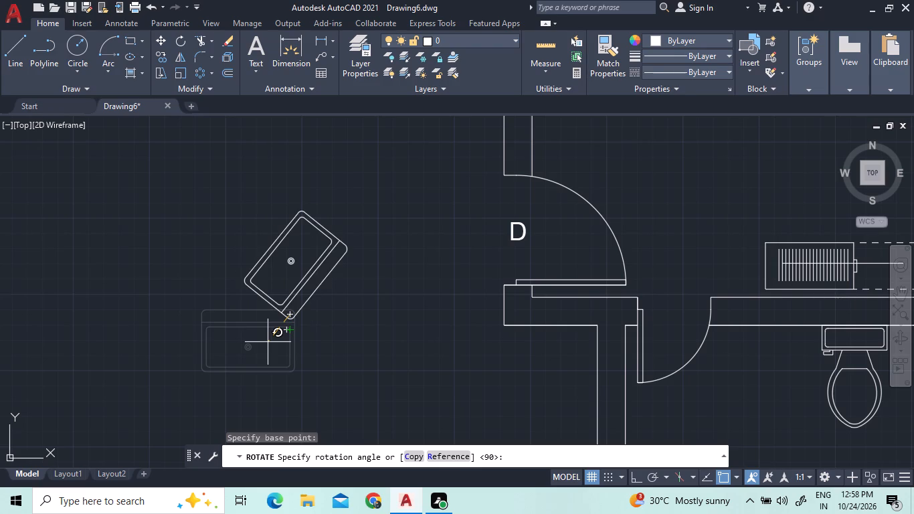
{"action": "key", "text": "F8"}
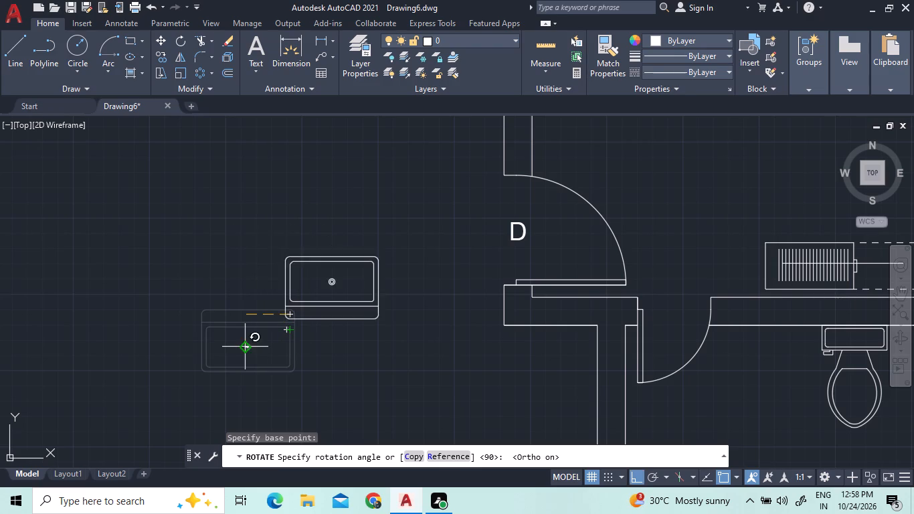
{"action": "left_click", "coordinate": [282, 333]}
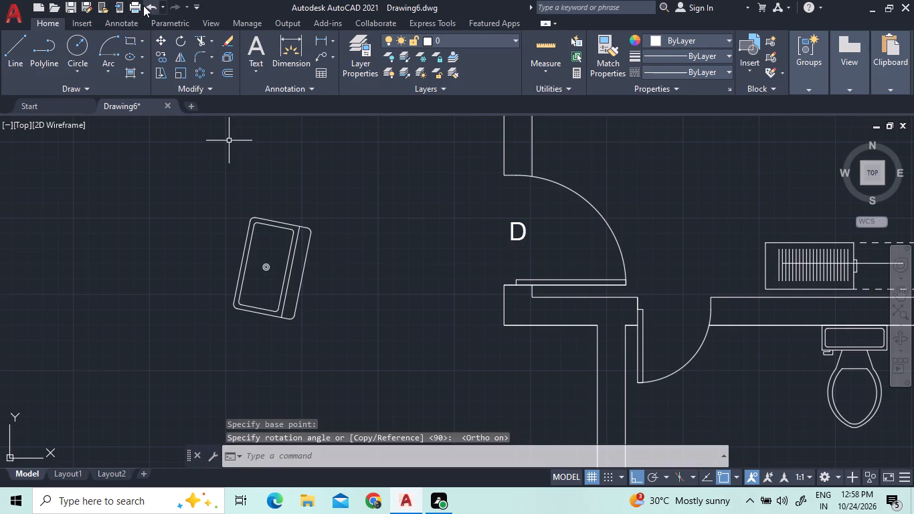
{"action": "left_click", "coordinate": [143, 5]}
Rotate the sink block a quarter turn clockwise about its upper-right corner with Ortho on, putting its back ledge on the east side.
{"action": "left_click", "coordinate": [312, 346]}
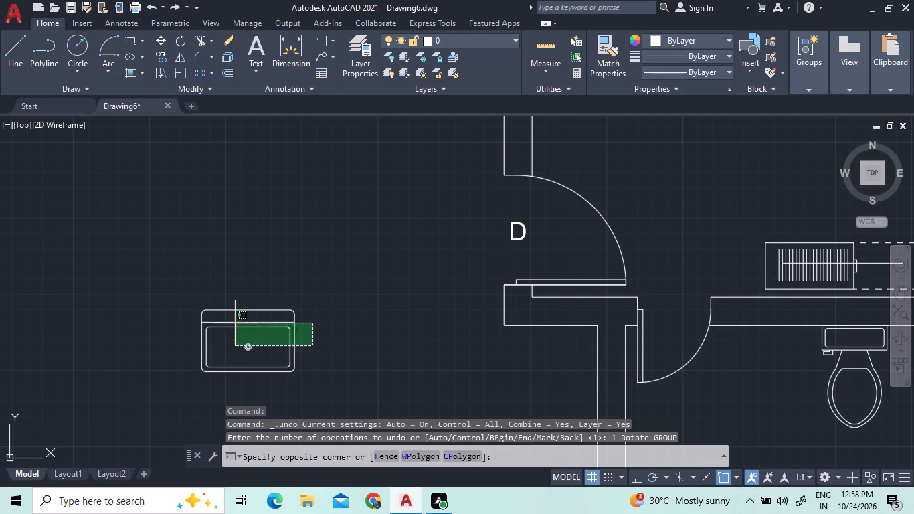
{"action": "left_click", "coordinate": [235, 323]}
{"action": "right_click", "coordinate": [283, 193]}
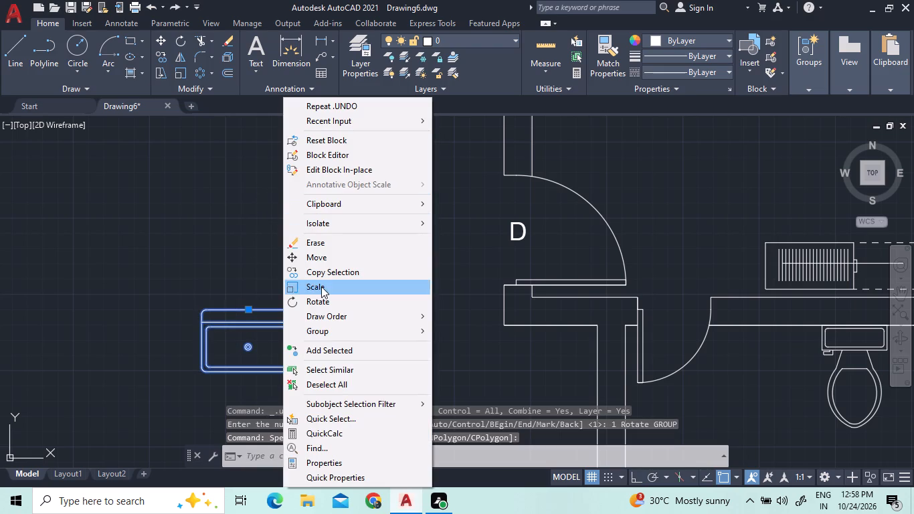
{"action": "left_click", "coordinate": [326, 303]}
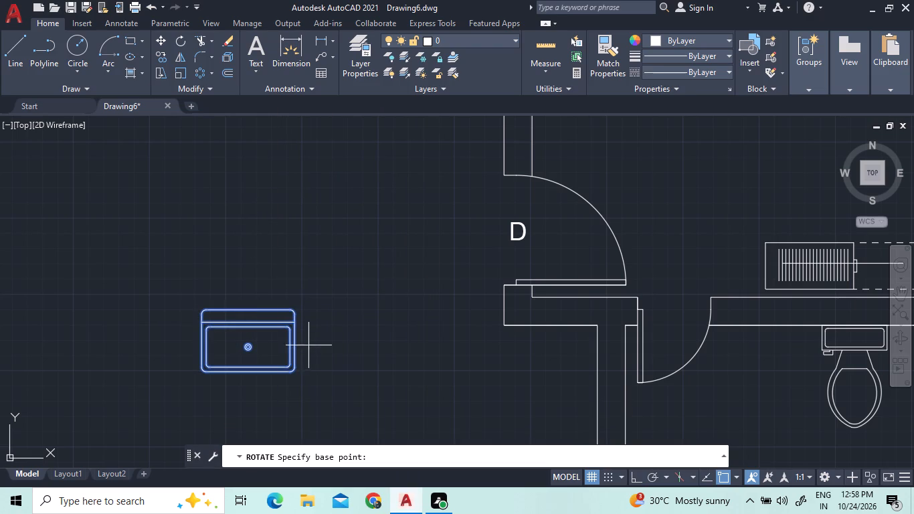
{"action": "left_click", "coordinate": [290, 315]}
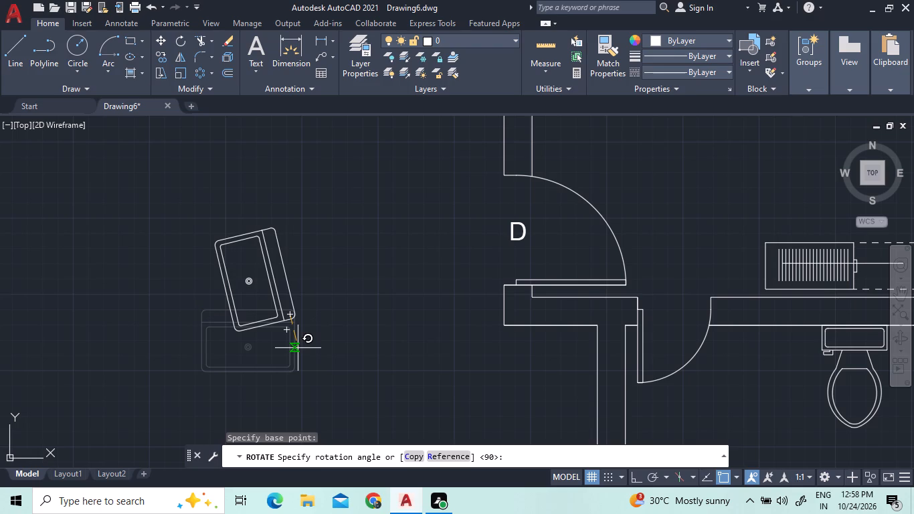
{"action": "key", "text": "F8"}
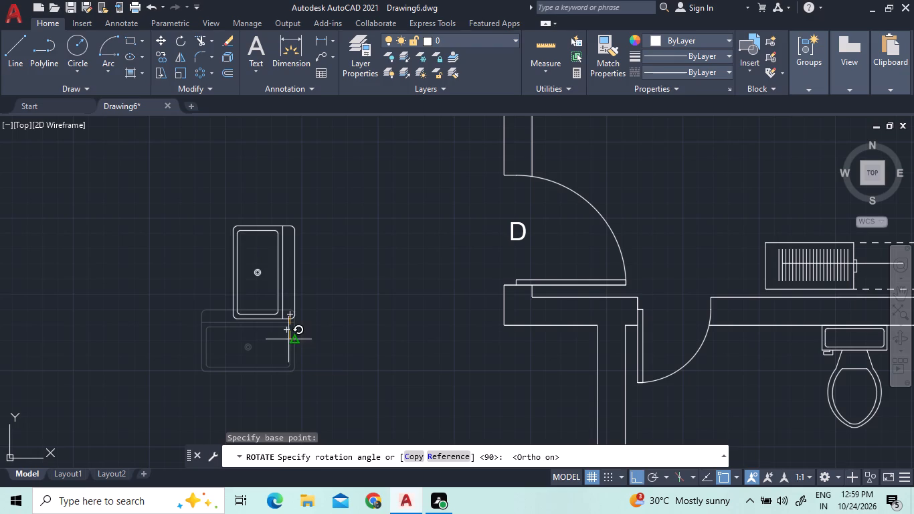
{"action": "scroll", "coordinate": [302, 333], "scroll_direction": "up", "scroll_amount": 2}
{"action": "left_click", "coordinate": [297, 331]}
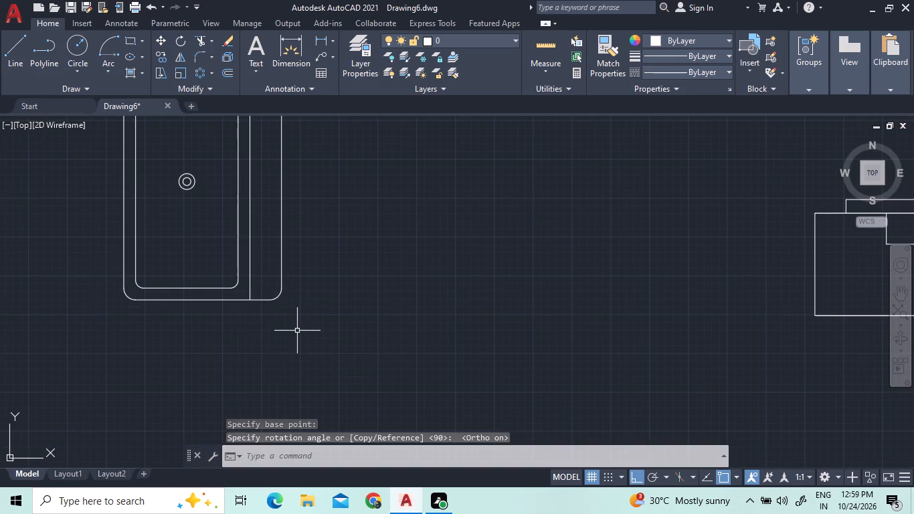
Move the sink block by its drain centre into the recess just west of the toilet room's left wall, with Ortho off.
{"action": "scroll", "coordinate": [300, 343], "scroll_direction": "down", "scroll_amount": 3}
{"action": "left_click", "coordinate": [341, 313]}
{"action": "left_click", "coordinate": [235, 266]}
{"action": "right_click", "coordinate": [235, 266]}
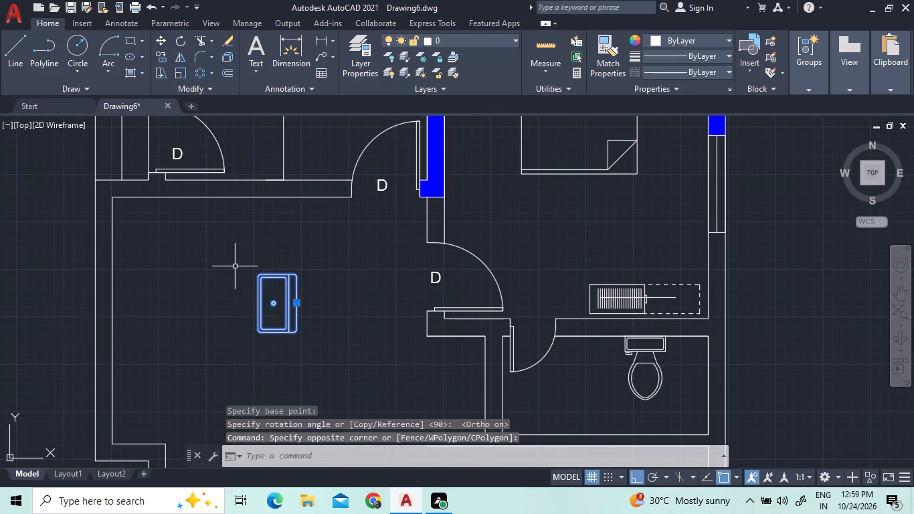
{"action": "left_click", "coordinate": [291, 256]}
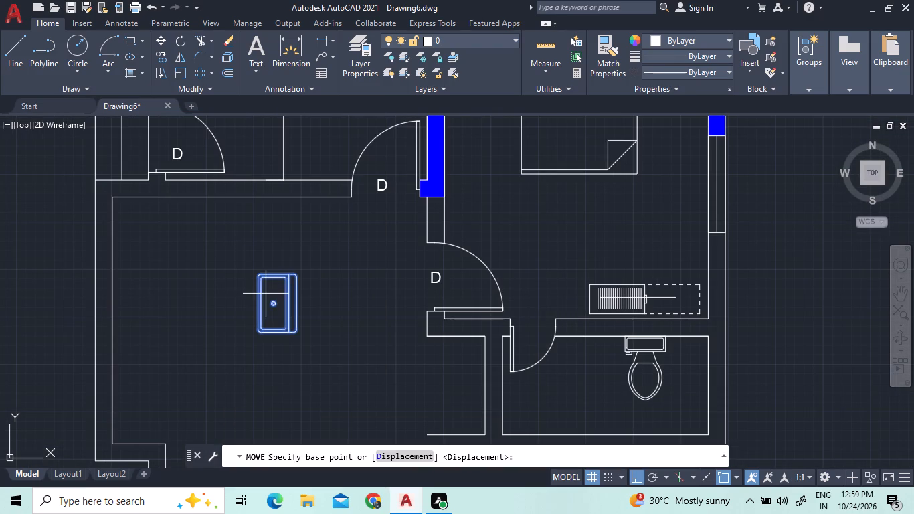
{"action": "left_click", "coordinate": [271, 300]}
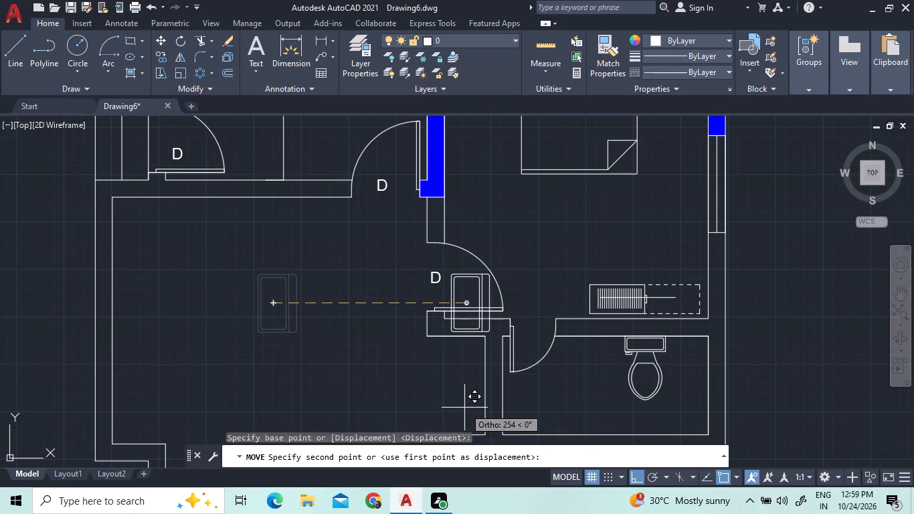
{"action": "key", "text": "F8"}
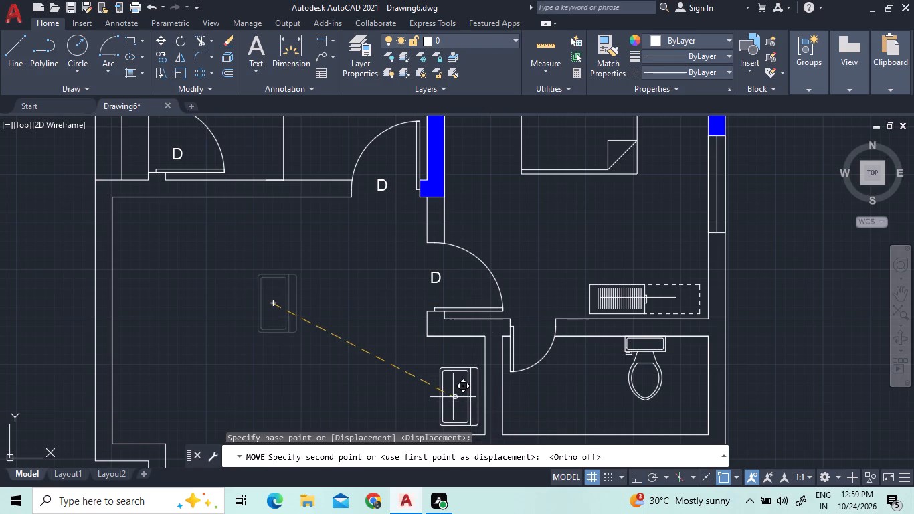
{"action": "scroll", "coordinate": [455, 385], "scroll_direction": "up", "scroll_amount": 1}
{"action": "scroll", "coordinate": [456, 369], "scroll_direction": "down", "scroll_amount": 2}
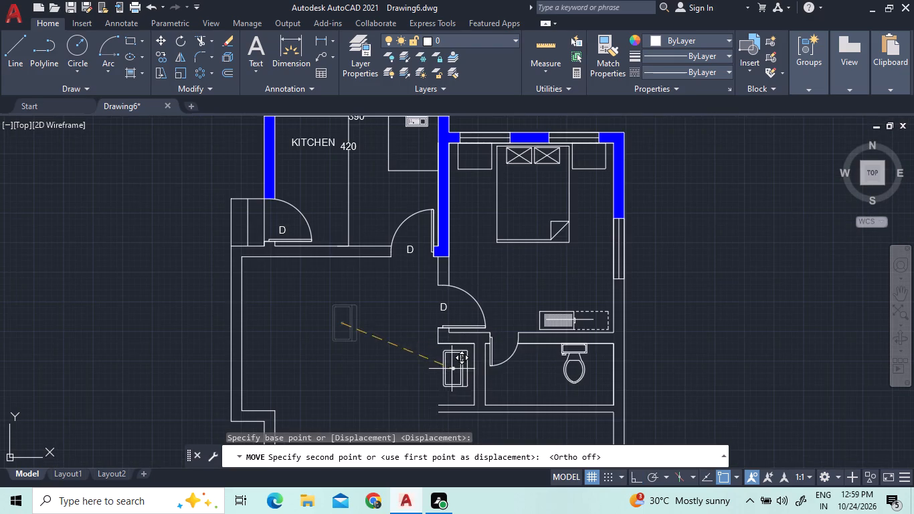
{"action": "scroll", "coordinate": [458, 383], "scroll_direction": "up", "scroll_amount": 2}
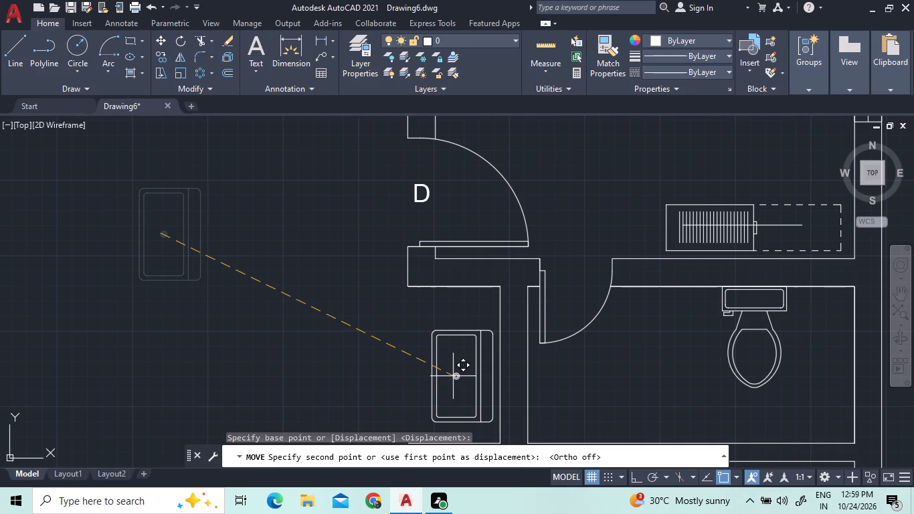
{"action": "left_click", "coordinate": [456, 376]}
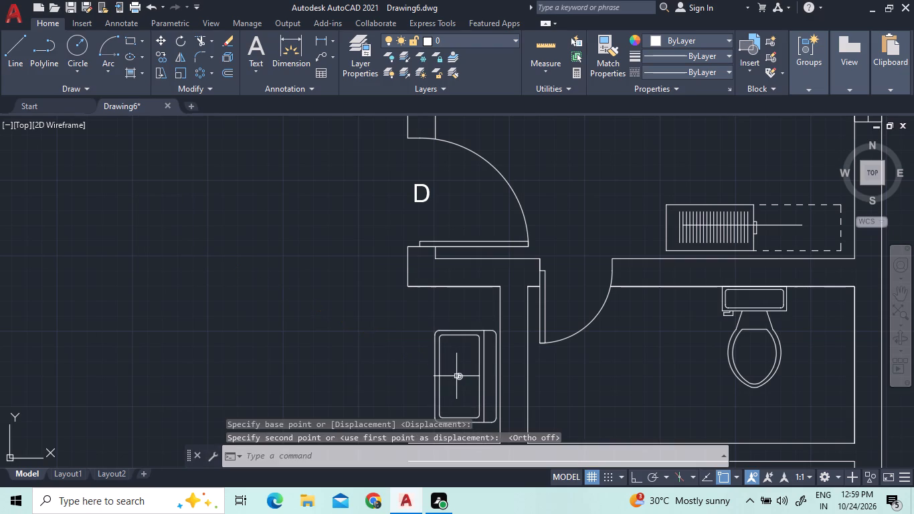
Move the toilet block by its tank's upper-left corner a short distance west along the upper wall's inner line, with Ortho on.
{"action": "scroll", "coordinate": [403, 299], "scroll_direction": "down", "scroll_amount": 1}
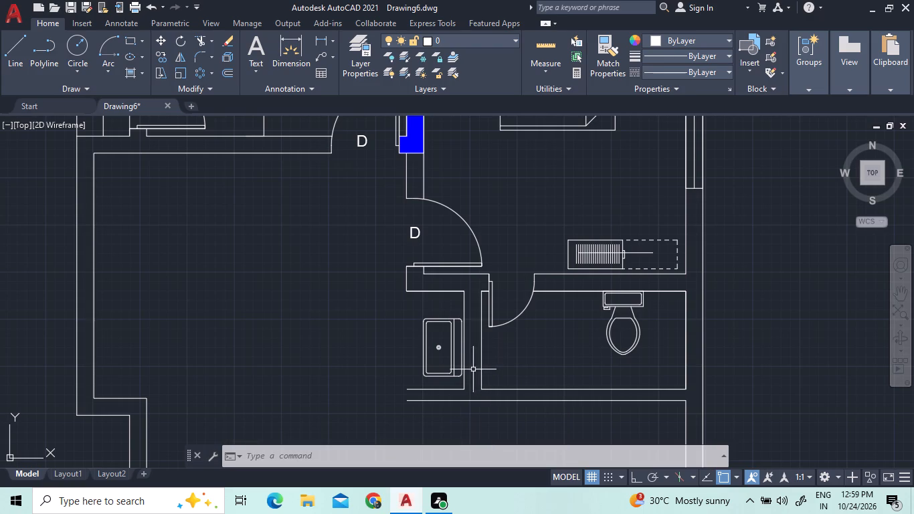
{"action": "left_click", "coordinate": [612, 297]}
{"action": "left_click", "coordinate": [587, 297]}
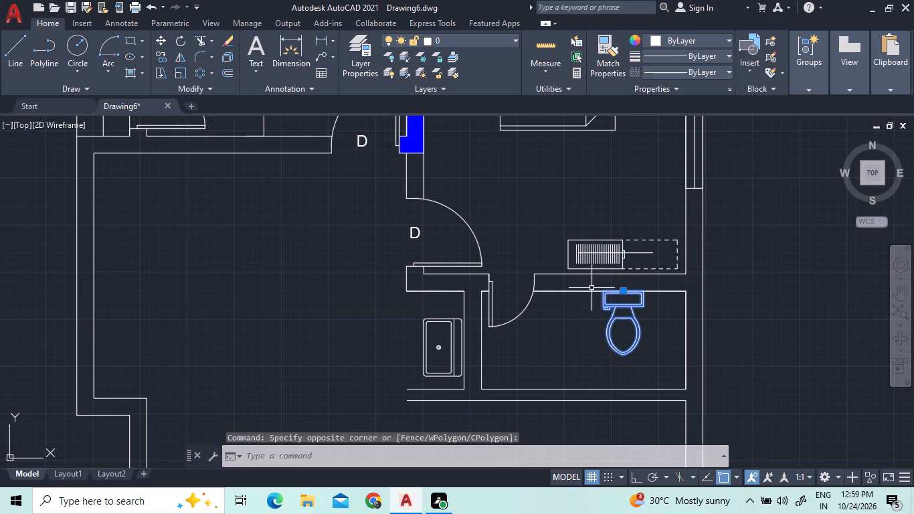
{"action": "scroll", "coordinate": [605, 278], "scroll_direction": "up", "scroll_amount": 3}
{"action": "right_click", "coordinate": [606, 306]}
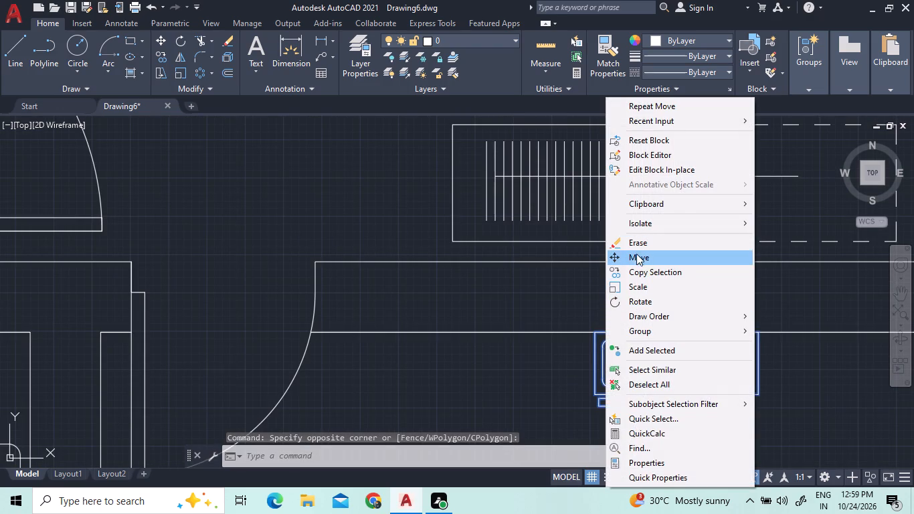
{"action": "left_click", "coordinate": [629, 251]}
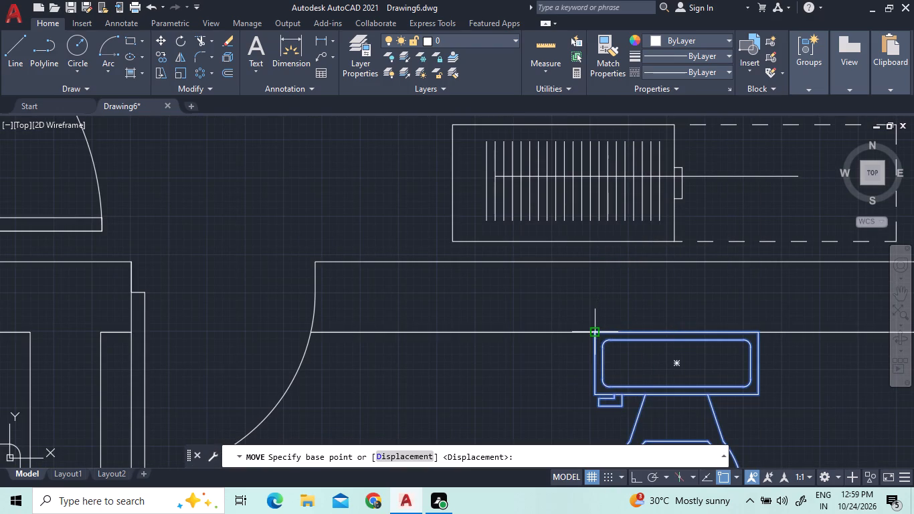
{"action": "left_click", "coordinate": [591, 333]}
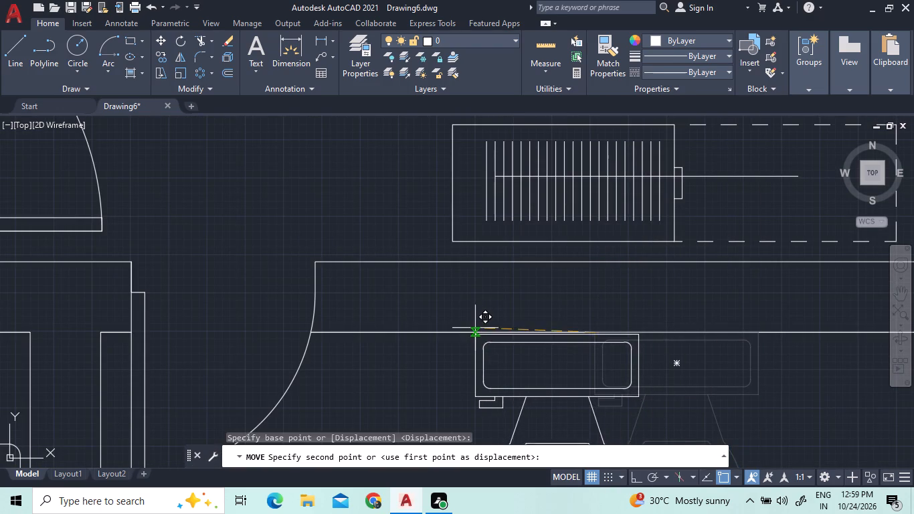
{"action": "key", "text": "F8"}
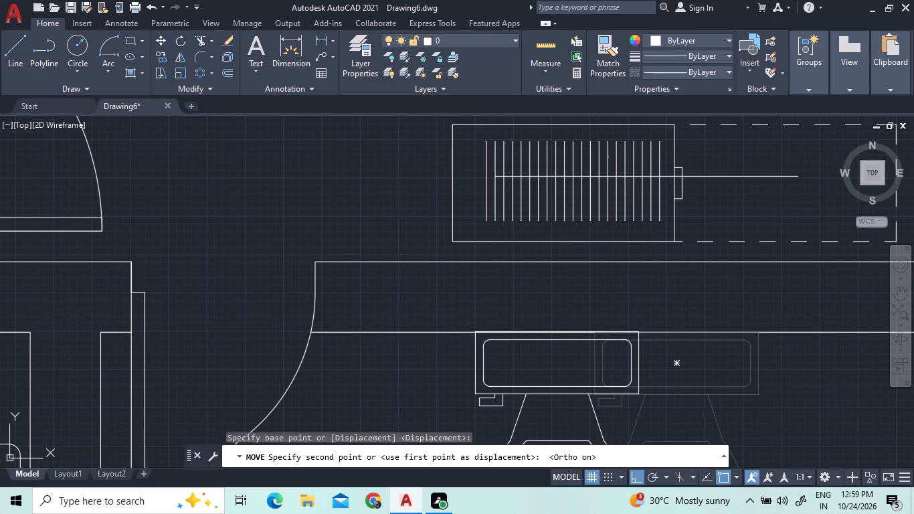
{"action": "left_click", "coordinate": [474, 338]}
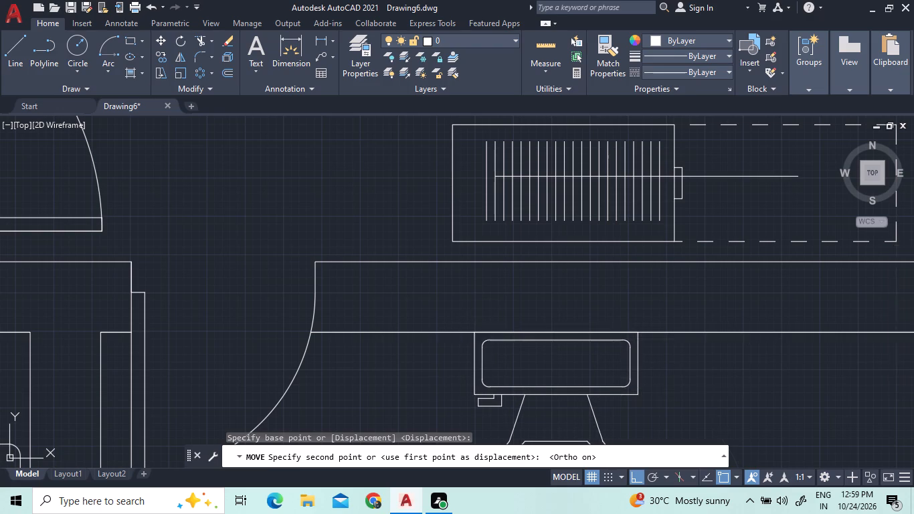
Draw a vertical line just east of the toilet block from the toilet room's upper inner wall line to its lower inner wall line.
{"action": "scroll", "coordinate": [486, 308], "scroll_direction": "down", "scroll_amount": 3}
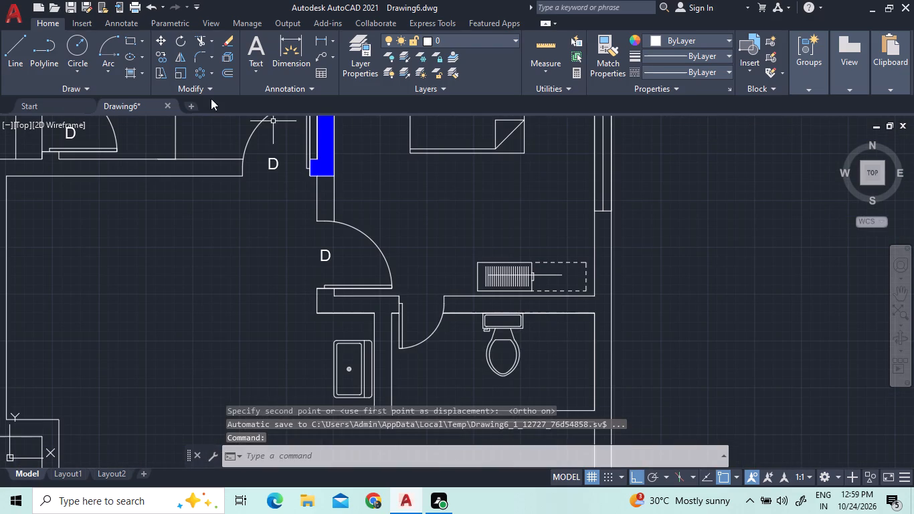
{"action": "left_click", "coordinate": [21, 64]}
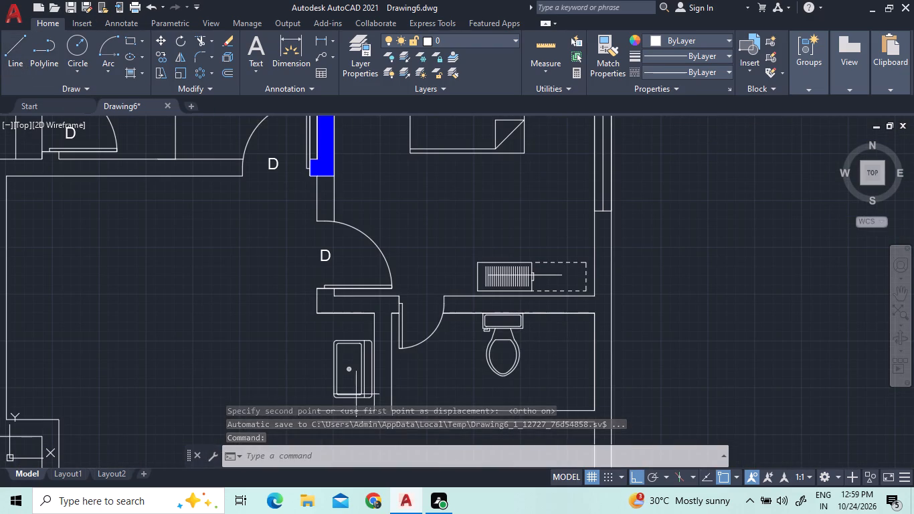
{"action": "scroll", "coordinate": [531, 314], "scroll_direction": "up", "scroll_amount": 3}
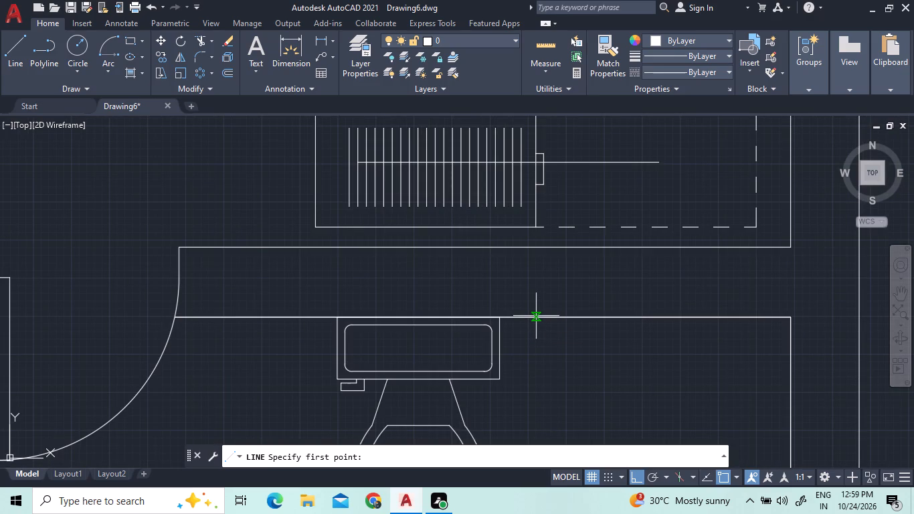
{"action": "left_click", "coordinate": [536, 318]}
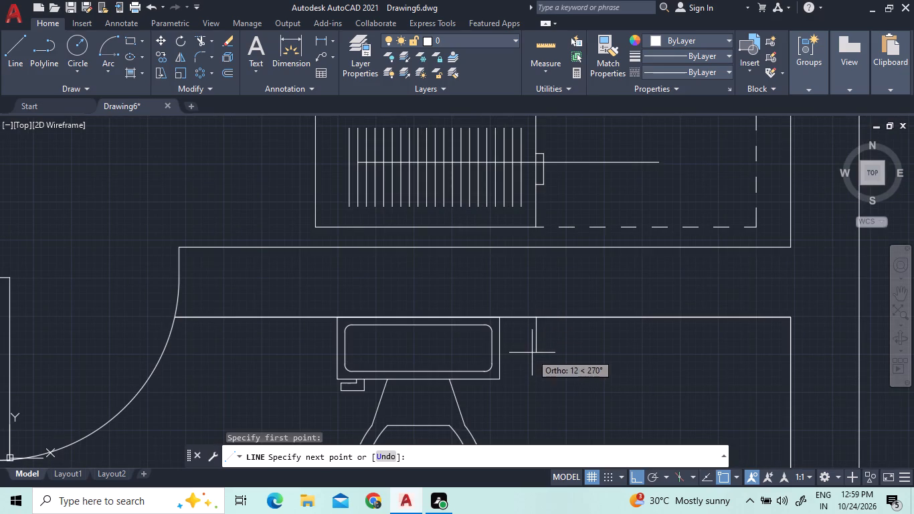
{"action": "scroll", "coordinate": [535, 348], "scroll_direction": "down", "scroll_amount": 5}
{"action": "scroll", "coordinate": [552, 375], "scroll_direction": "up", "scroll_amount": 3}
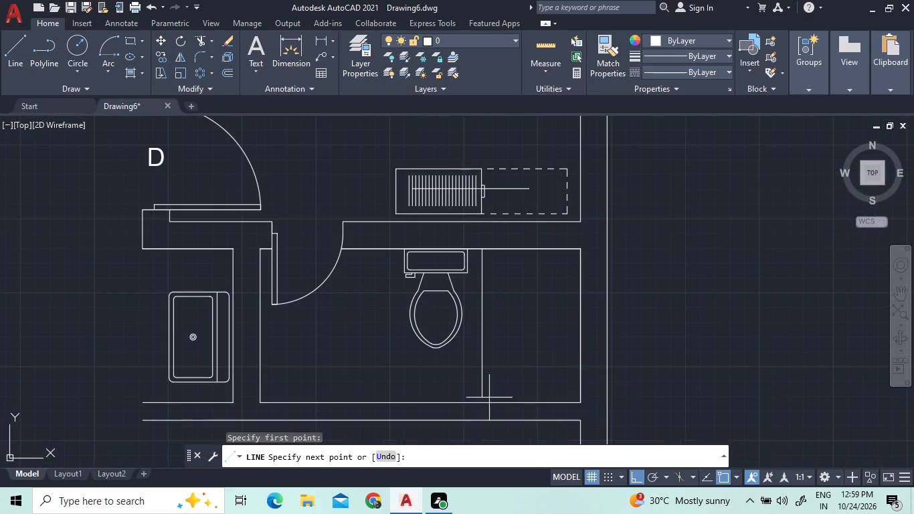
{"action": "scroll", "coordinate": [470, 419], "scroll_direction": "up", "scroll_amount": 3}
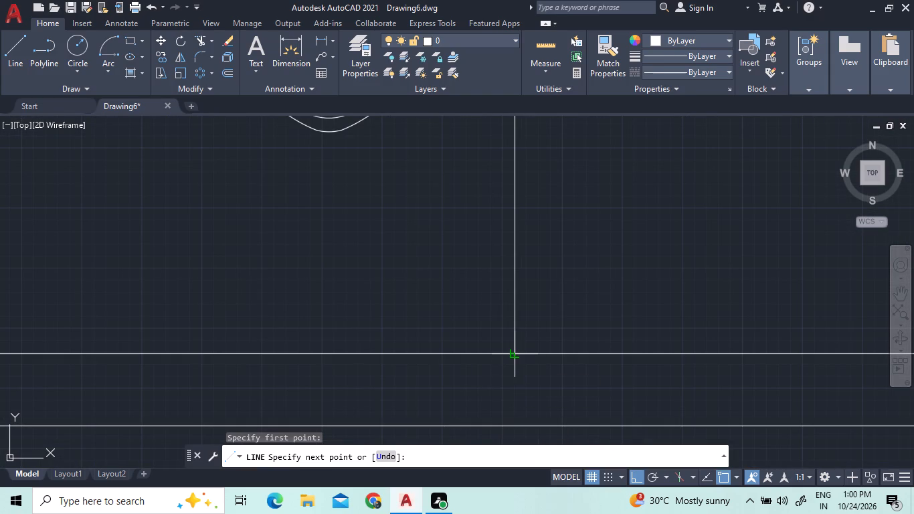
{"action": "left_click", "coordinate": [515, 355]}
{"action": "right_click", "coordinate": [557, 327]}
{"action": "left_click", "coordinate": [559, 340]}
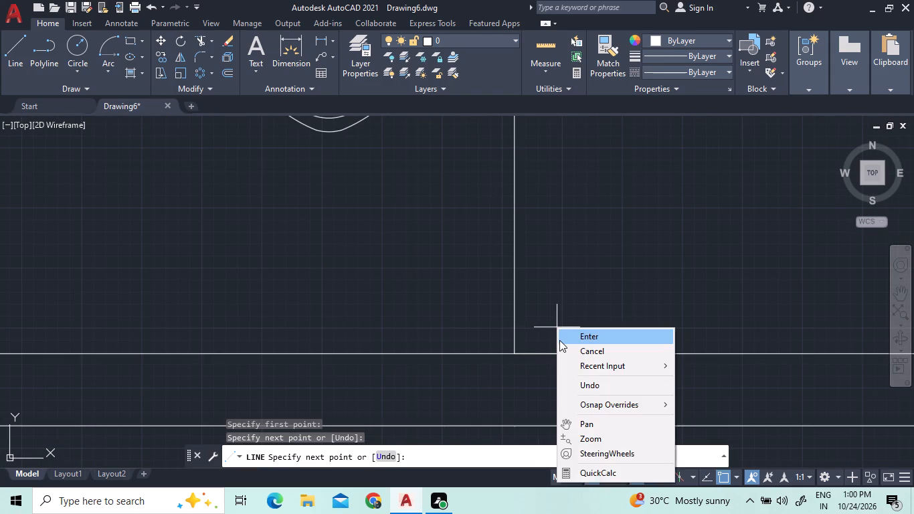
{"action": "scroll", "coordinate": [556, 341], "scroll_direction": "down", "scroll_amount": 4}
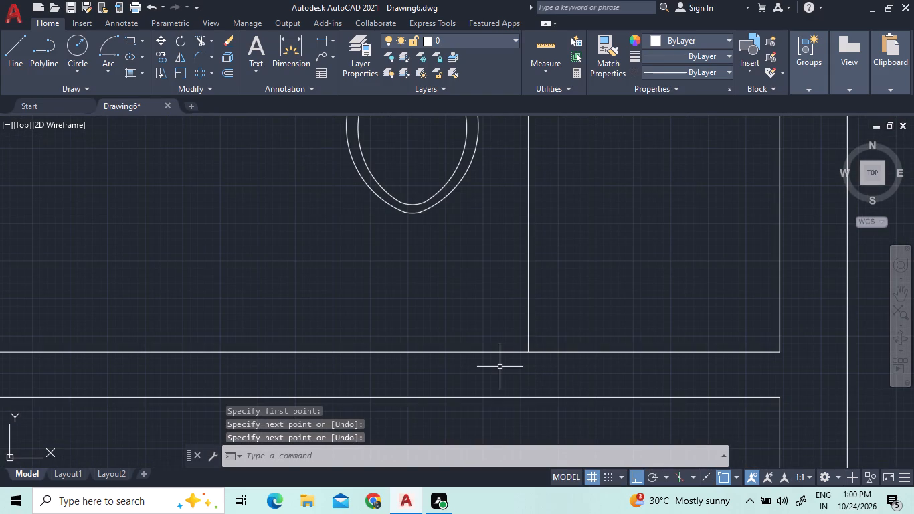
{"action": "scroll", "coordinate": [470, 401], "scroll_direction": "down", "scroll_amount": 2}
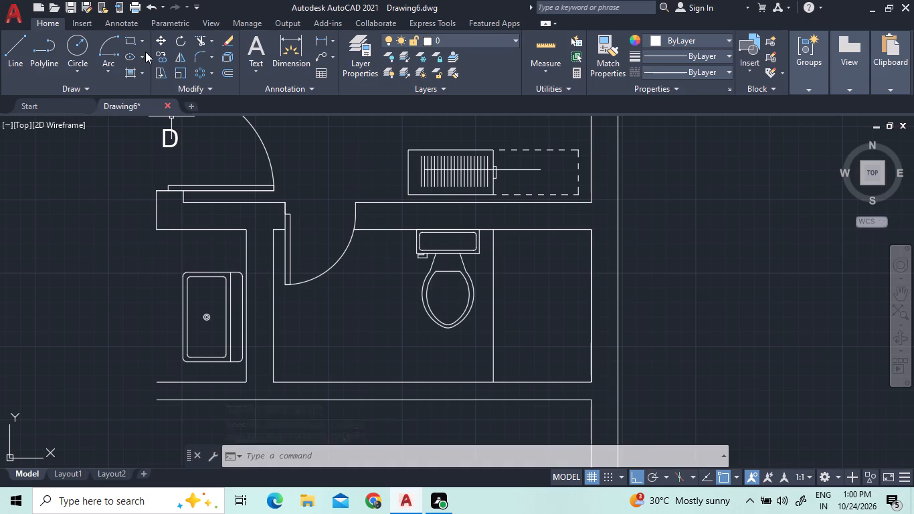
Draw a vertical line just west of the sink block from the recess's upper wall line to its lower wall line.
{"action": "left_click", "coordinate": [9, 53]}
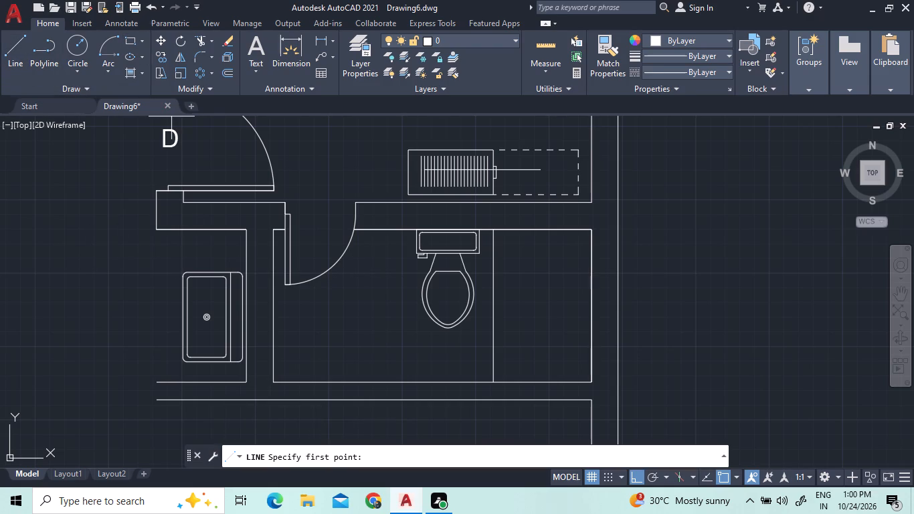
{"action": "scroll", "coordinate": [165, 234], "scroll_direction": "up", "scroll_amount": 3}
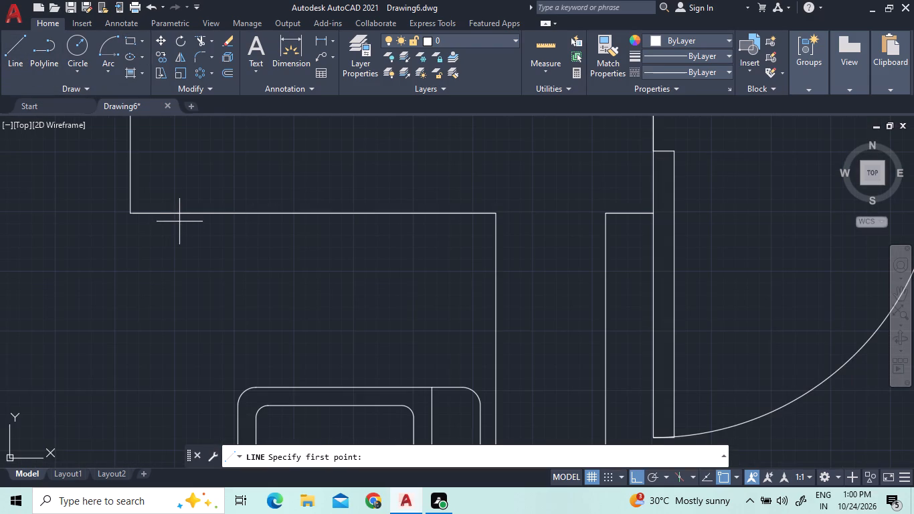
{"action": "left_click", "coordinate": [178, 213]}
{"action": "scroll", "coordinate": [173, 303], "scroll_direction": "down", "scroll_amount": 3}
{"action": "scroll", "coordinate": [155, 438], "scroll_direction": "up", "scroll_amount": 3}
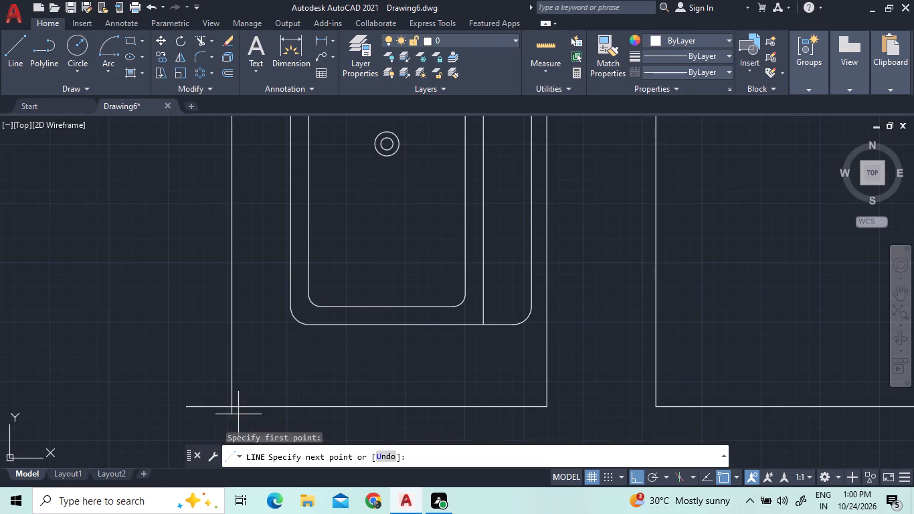
{"action": "scroll", "coordinate": [230, 408], "scroll_direction": "up", "scroll_amount": 4}
{"action": "left_click", "coordinate": [230, 408]}
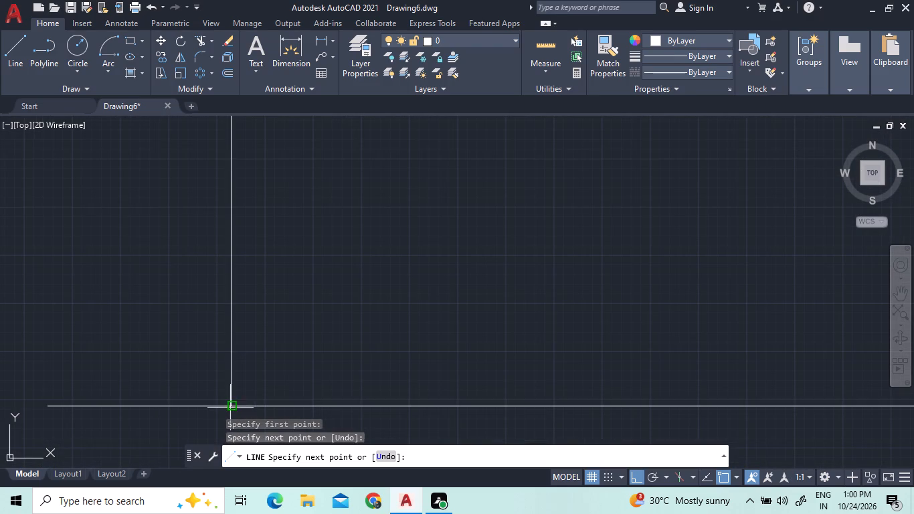
{"action": "right_click", "coordinate": [195, 297]}
{"action": "left_click", "coordinate": [230, 306]}
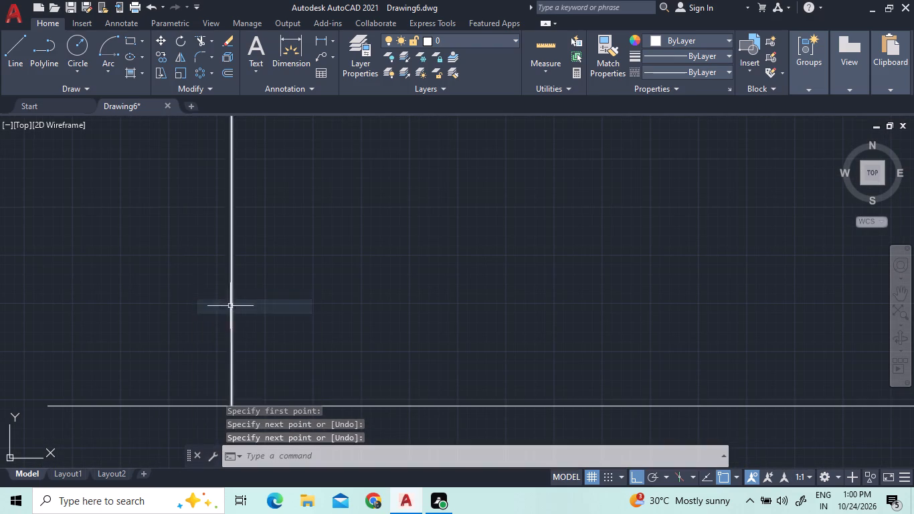
Close the open west end of the wall below the sink with a short vertical line joining its two horizontal lines.
{"action": "scroll", "coordinate": [232, 313], "scroll_direction": "down", "scroll_amount": 5}
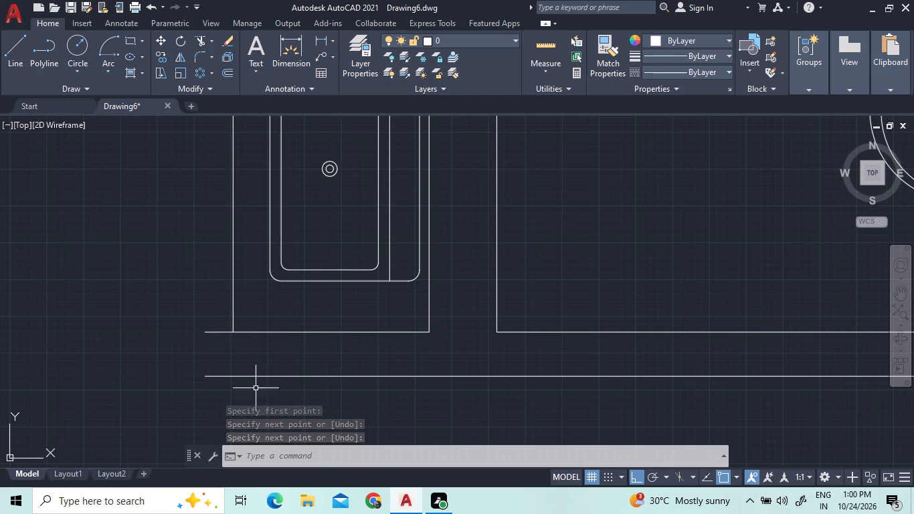
{"action": "scroll", "coordinate": [266, 359], "scroll_direction": "down", "scroll_amount": 1}
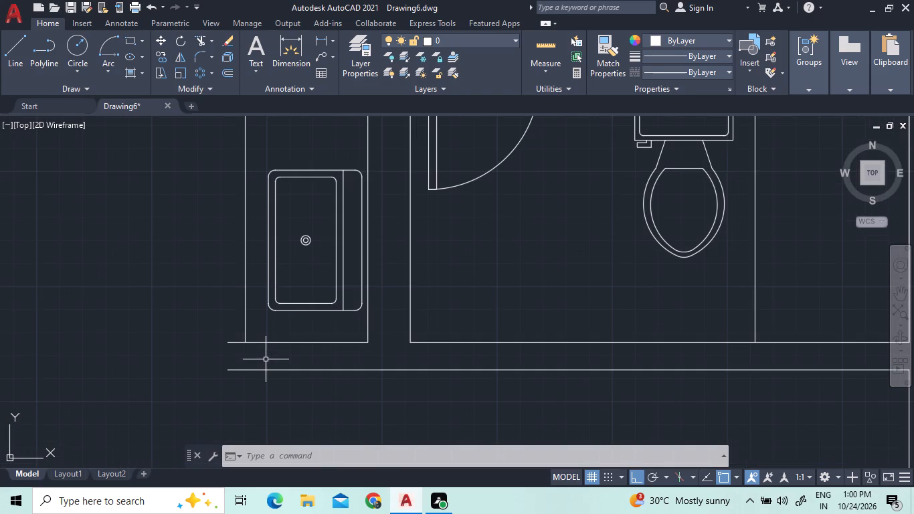
{"action": "scroll", "coordinate": [256, 391], "scroll_direction": "up", "scroll_amount": 2}
{"action": "scroll", "coordinate": [257, 390], "scroll_direction": "down", "scroll_amount": 3}
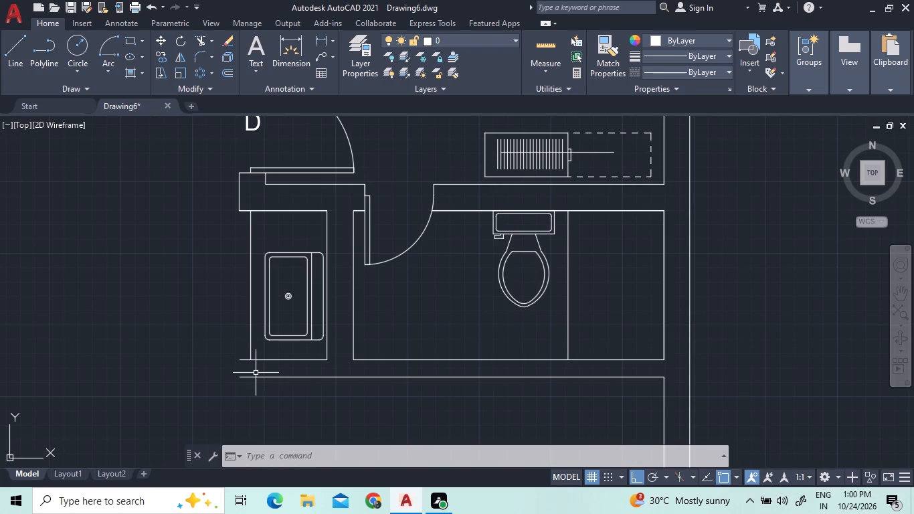
{"action": "scroll", "coordinate": [247, 383], "scroll_direction": "up", "scroll_amount": 2}
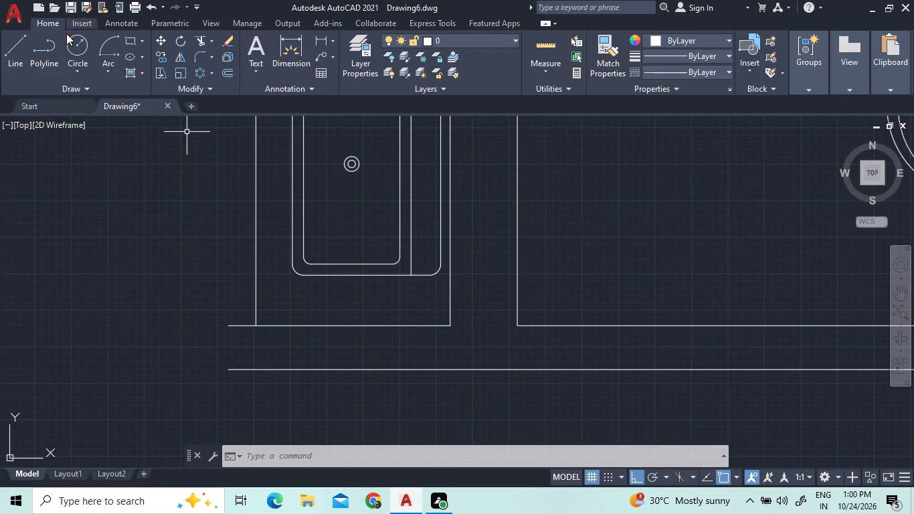
{"action": "left_click", "coordinate": [4, 52]}
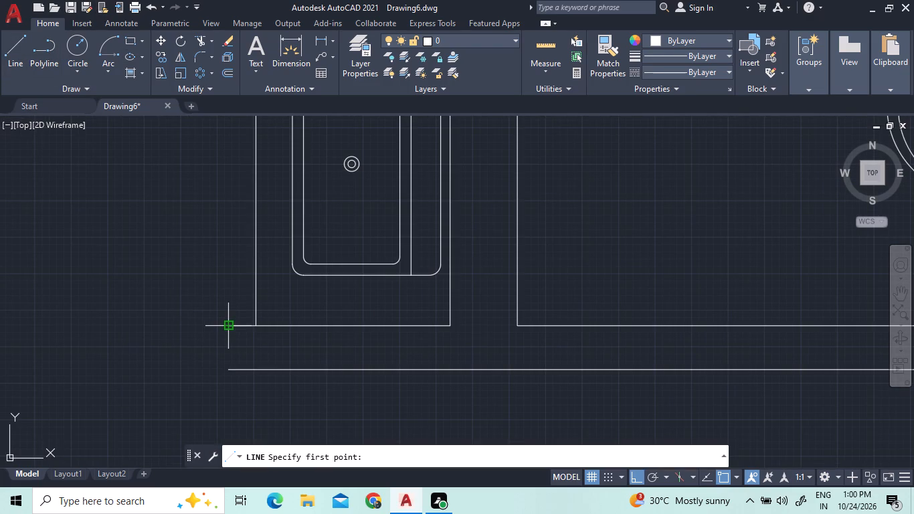
{"action": "left_click", "coordinate": [228, 325]}
{"action": "left_click", "coordinate": [228, 369]}
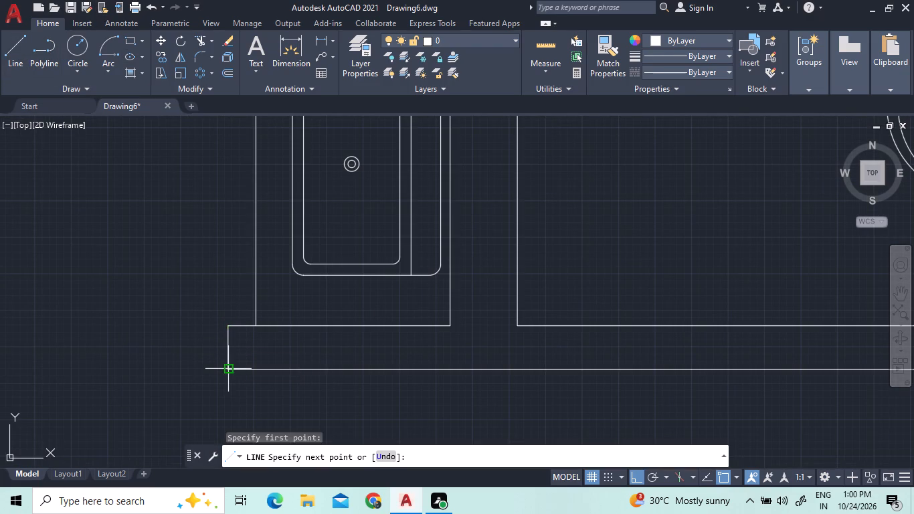
{"action": "right_click", "coordinate": [250, 338]}
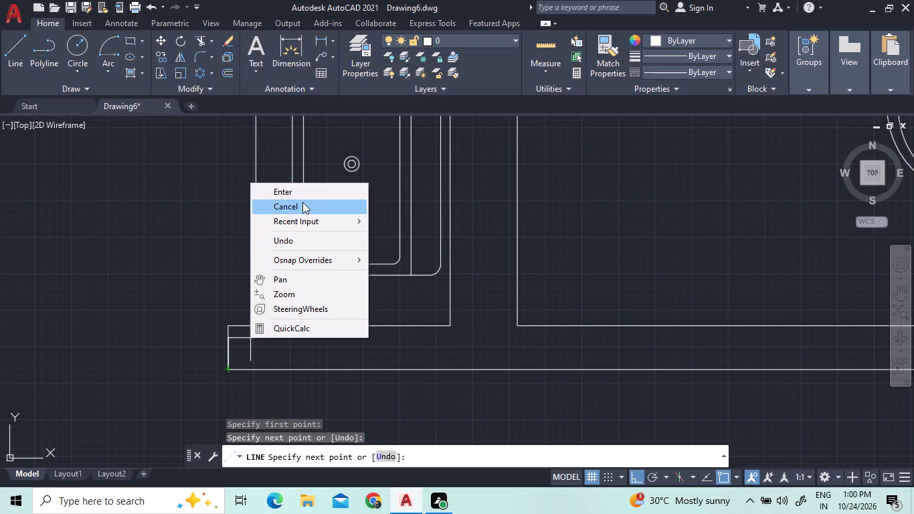
{"action": "left_click", "coordinate": [302, 193]}
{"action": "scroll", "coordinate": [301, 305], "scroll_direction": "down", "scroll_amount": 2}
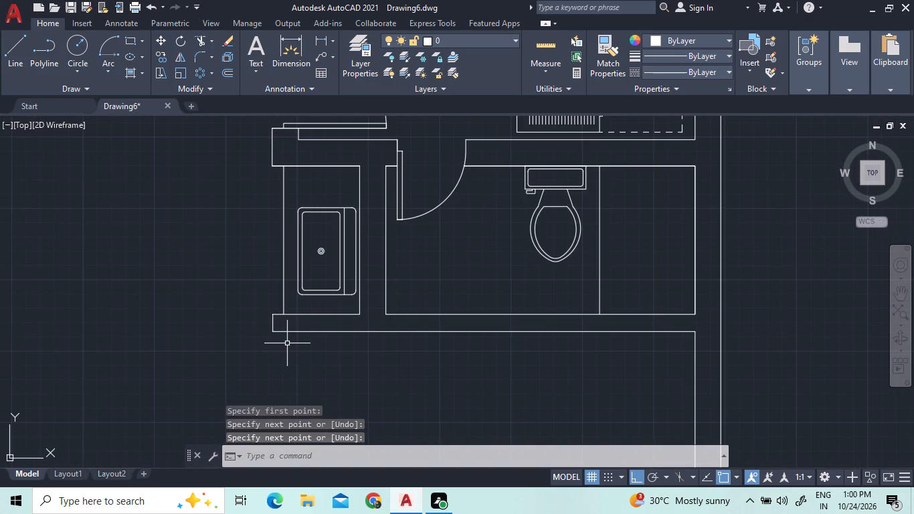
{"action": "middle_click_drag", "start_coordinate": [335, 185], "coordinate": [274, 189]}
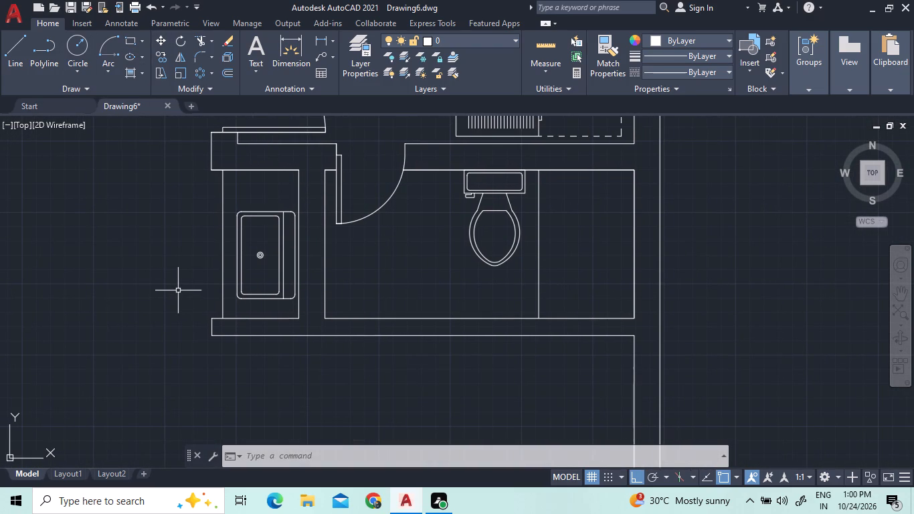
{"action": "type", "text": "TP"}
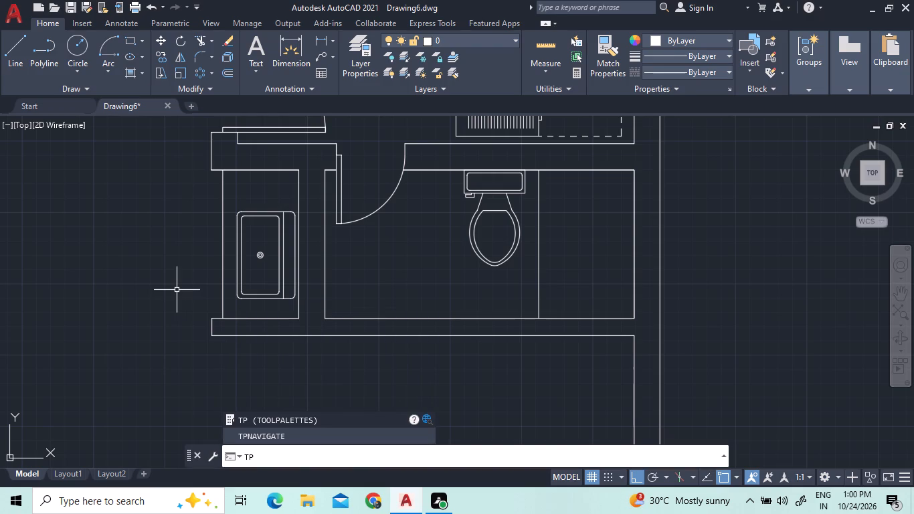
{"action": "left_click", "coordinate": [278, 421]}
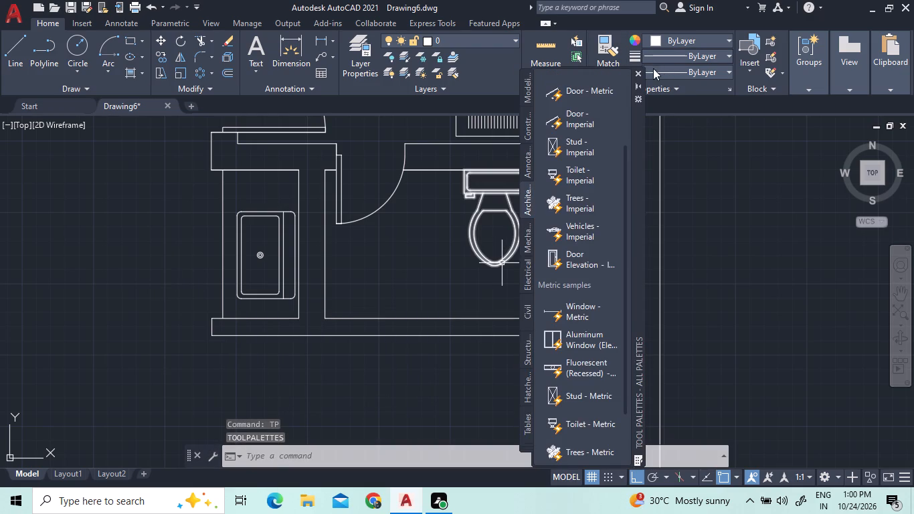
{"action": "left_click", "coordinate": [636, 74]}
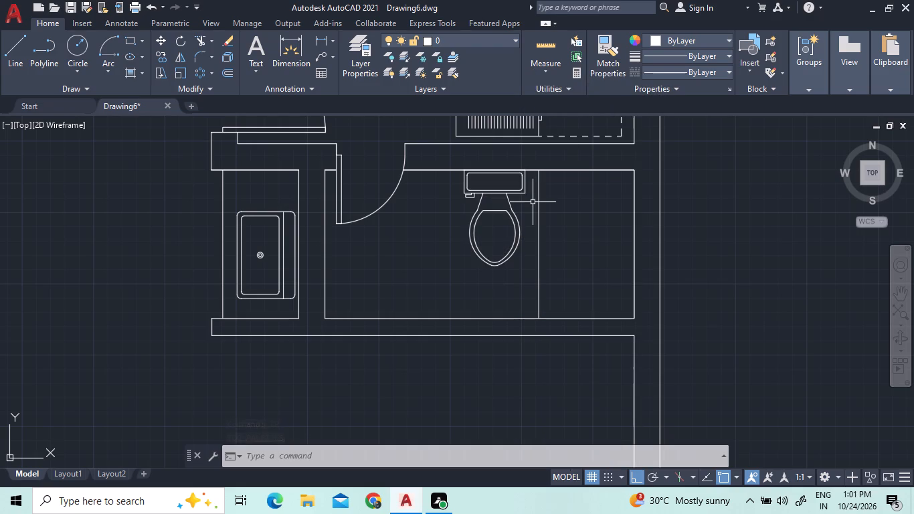
Browse the DesignCenter sample drawings, examining the HVAC and Hydraulic - Pneumatic blocks and the Fasteners - US contents.
{"action": "type", "text": "DC"}
{"action": "key", "text": "Return"}
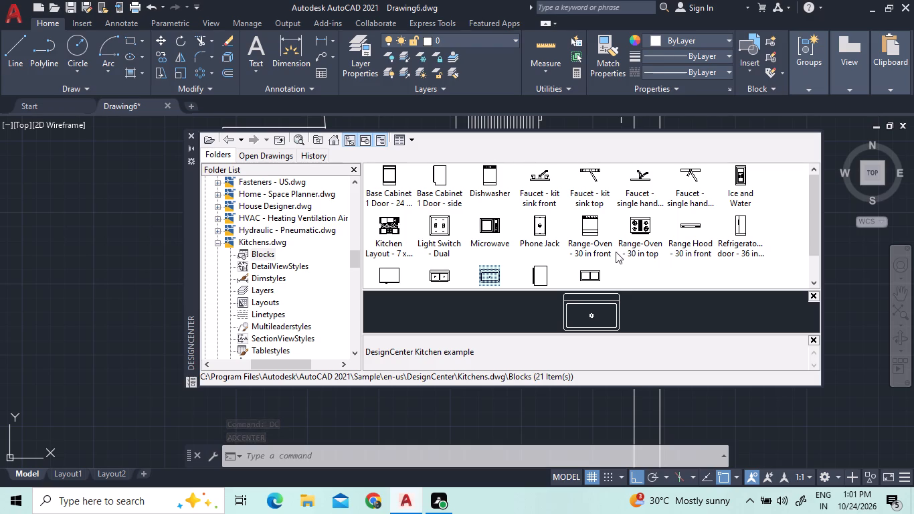
{"action": "left_click", "coordinate": [222, 220]}
{"action": "double_click", "coordinate": [279, 221]}
{"action": "double_click", "coordinate": [266, 218]}
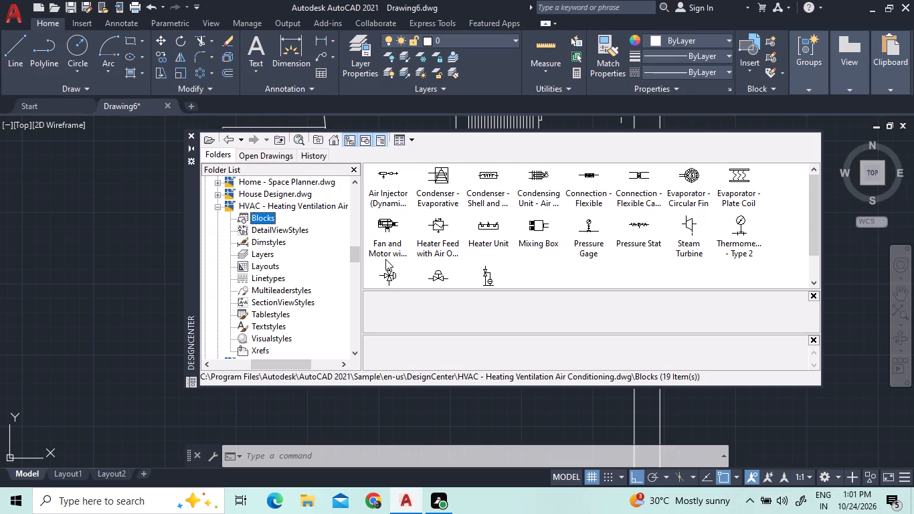
{"action": "scroll", "coordinate": [448, 248], "scroll_direction": "down", "scroll_amount": 2}
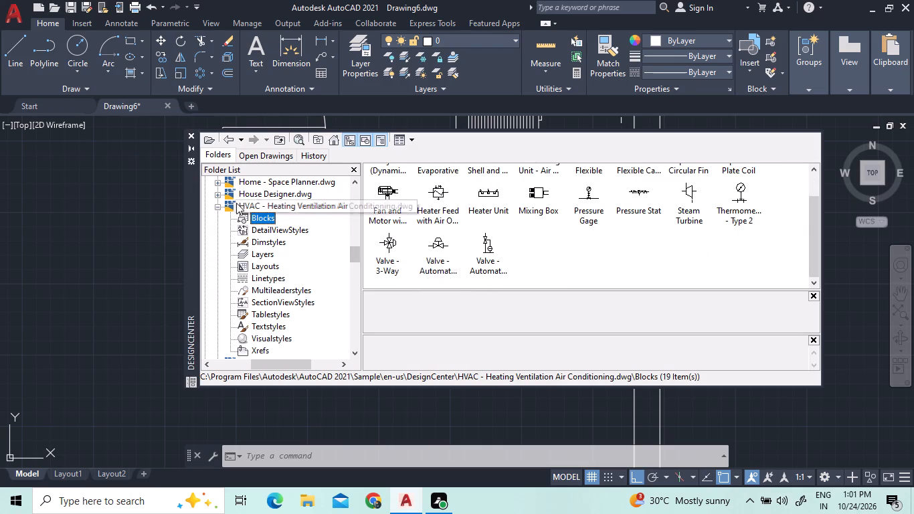
{"action": "left_click", "coordinate": [215, 208]}
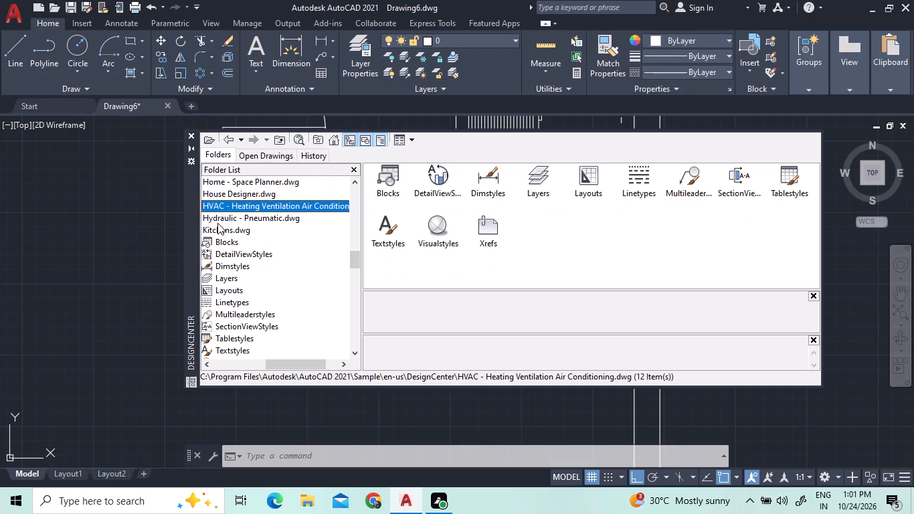
{"action": "double_click", "coordinate": [217, 217]}
{"action": "double_click", "coordinate": [217, 217]}
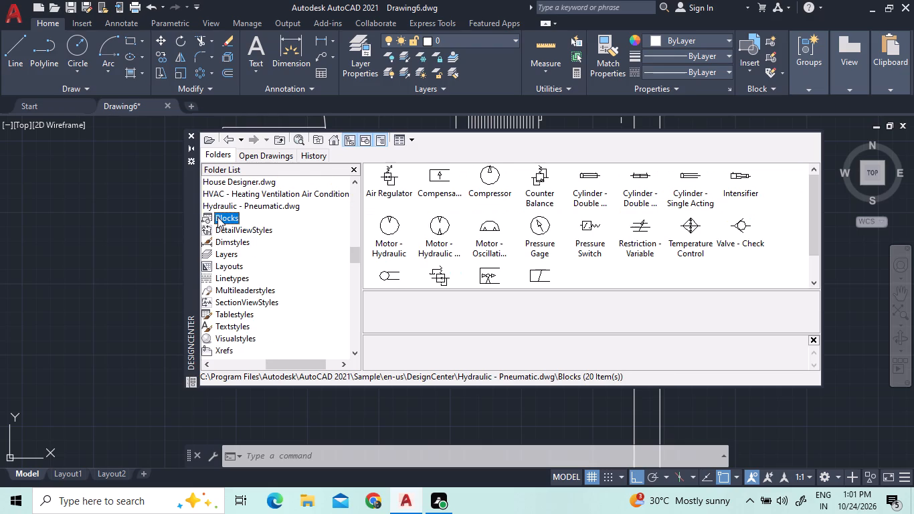
{"action": "scroll", "coordinate": [482, 251], "scroll_direction": "down", "scroll_amount": 2}
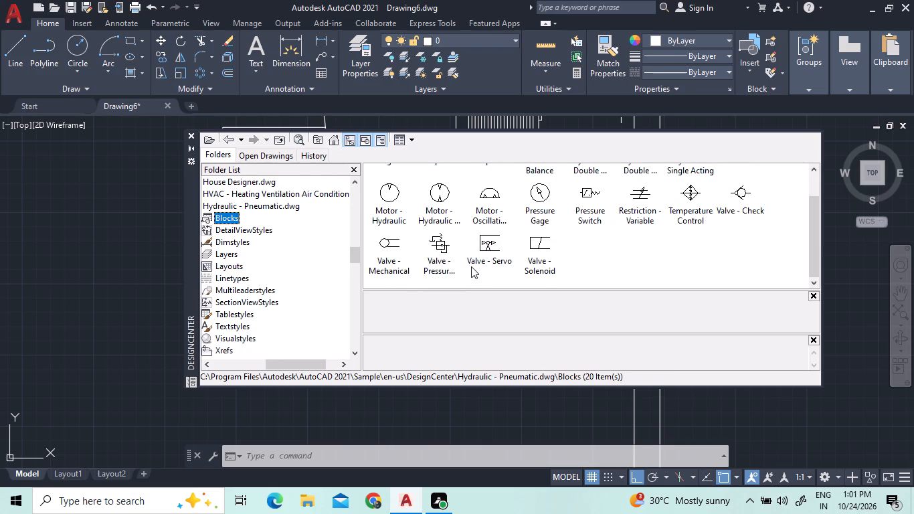
{"action": "scroll", "coordinate": [471, 266], "scroll_direction": "up", "scroll_amount": 2}
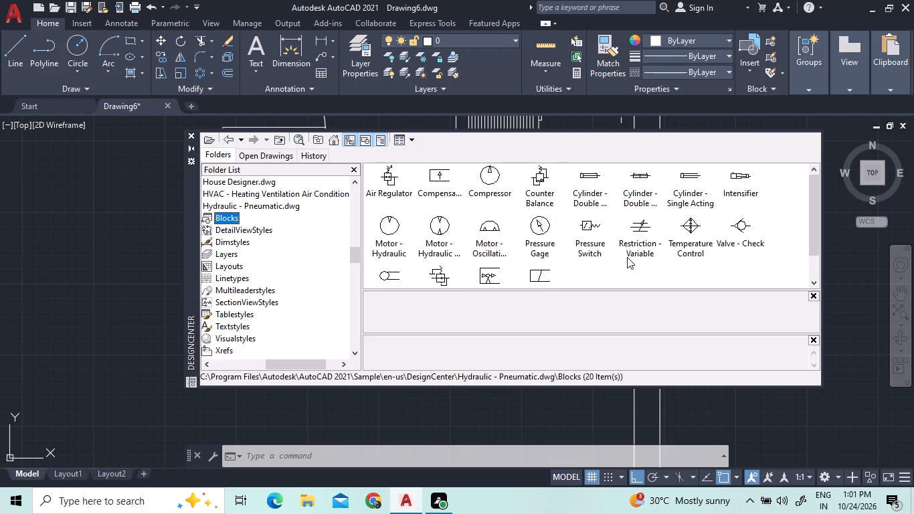
{"action": "scroll", "coordinate": [609, 228], "scroll_direction": "up", "scroll_amount": 3}
{"action": "scroll", "coordinate": [267, 244], "scroll_direction": "down", "scroll_amount": 3}
{"action": "scroll", "coordinate": [286, 282], "scroll_direction": "up", "scroll_amount": 4}
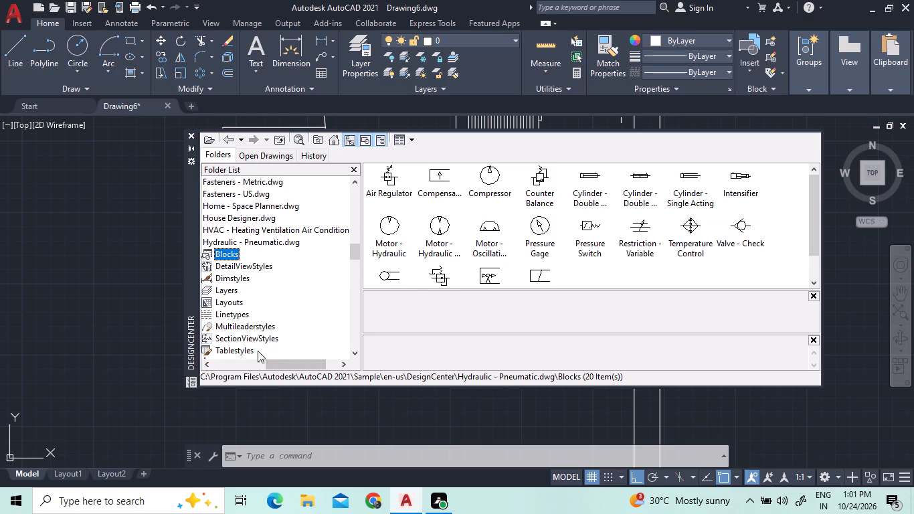
{"action": "left_click_drag", "start_coordinate": [284, 363], "coordinate": [215, 355]}
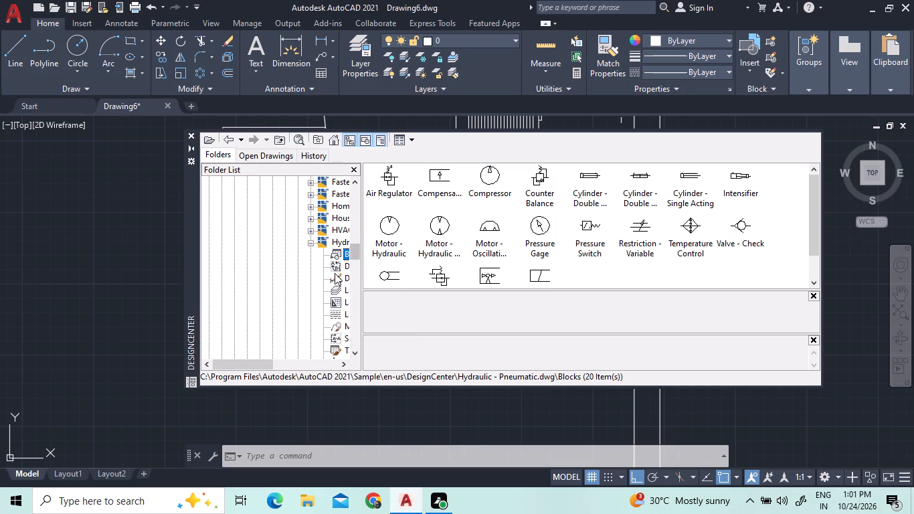
{"action": "scroll", "coordinate": [325, 280], "scroll_direction": "down", "scroll_amount": 3}
{"action": "scroll", "coordinate": [323, 281], "scroll_direction": "up", "scroll_amount": 3}
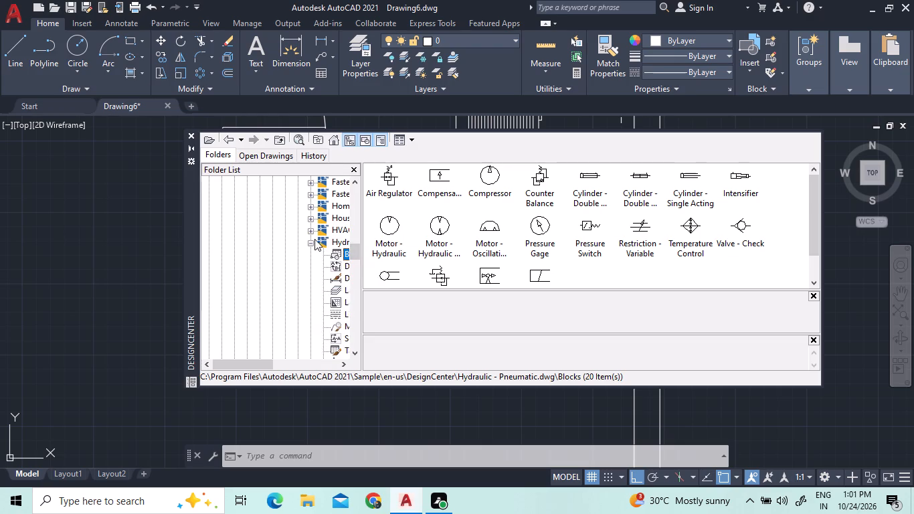
{"action": "left_click", "coordinate": [309, 240]}
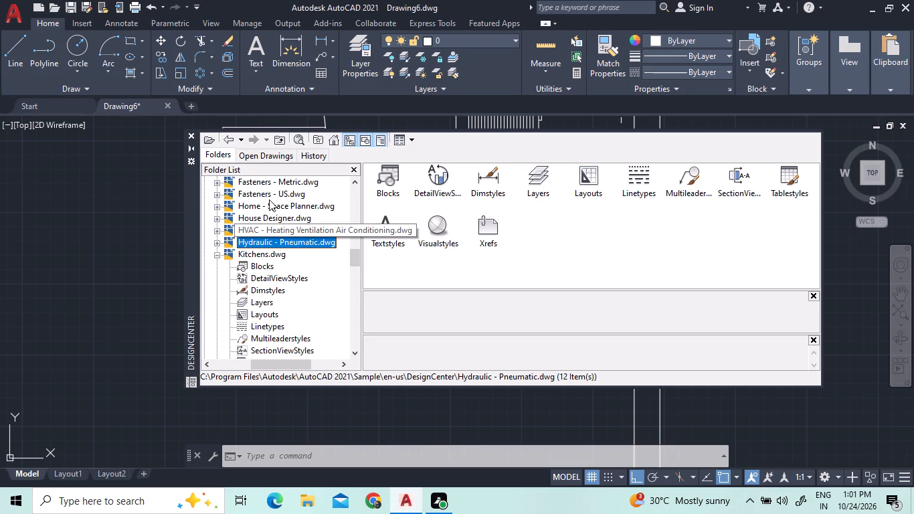
{"action": "double_click", "coordinate": [266, 195]}
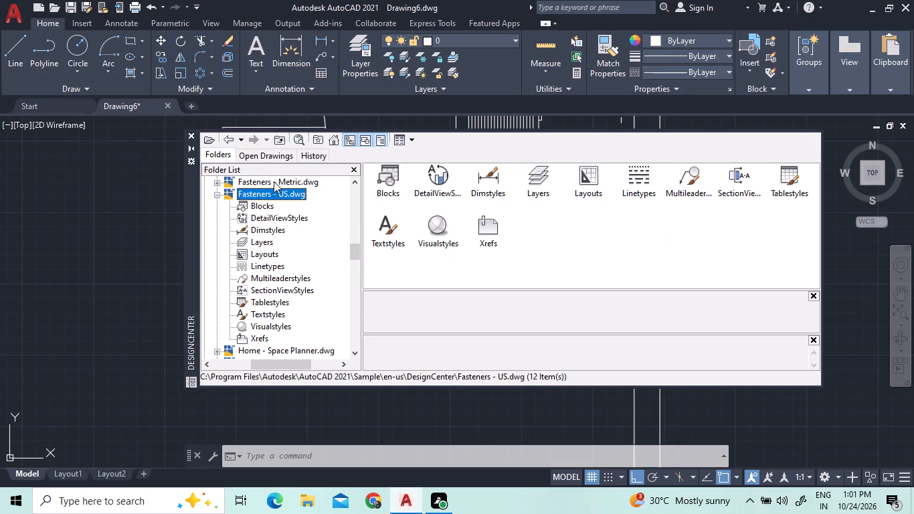
Insert the 10 x 20 mm side-view Cross Pt Oval Head Screw block from Fasteners - Metric.dwg in the empty area west of the sink.
{"action": "double_click", "coordinate": [274, 181]}
{"action": "double_click", "coordinate": [268, 197]}
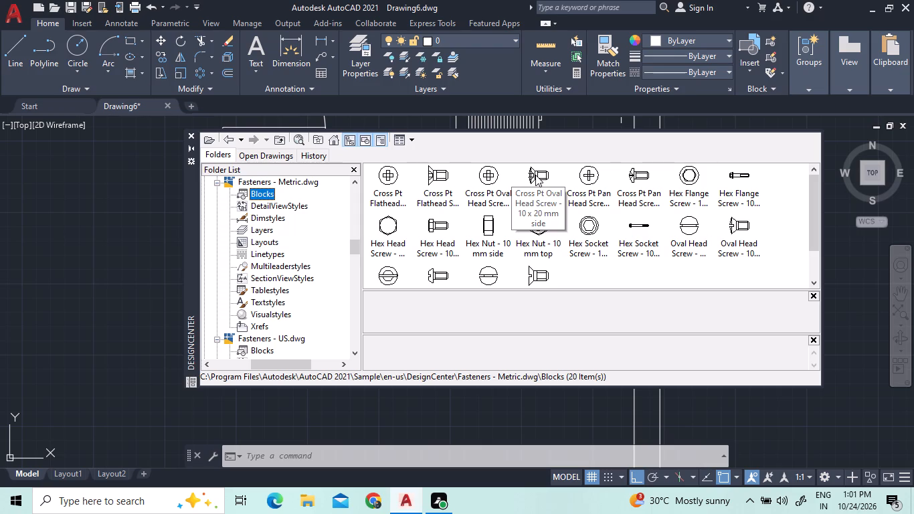
{"action": "left_click_drag", "start_coordinate": [535, 175], "coordinate": [250, 196]}
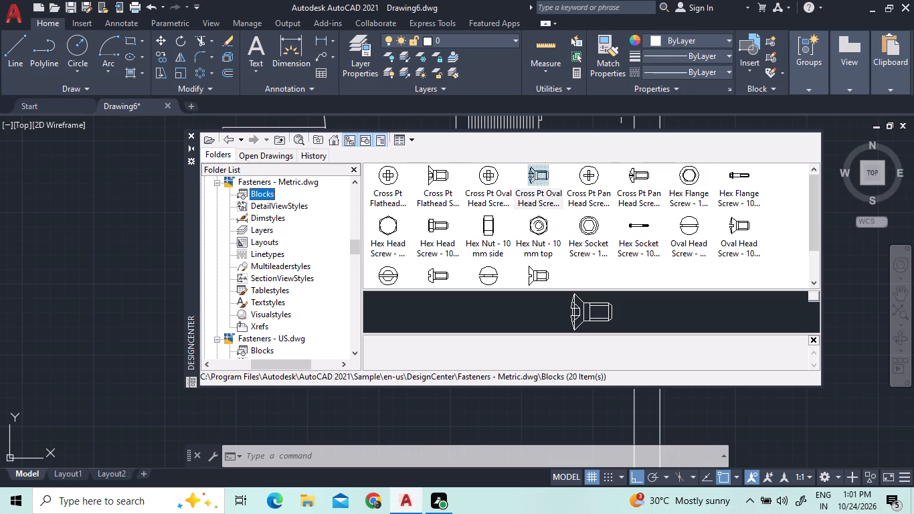
{"action": "left_click_drag", "start_coordinate": [250, 196], "coordinate": [63, 224]}
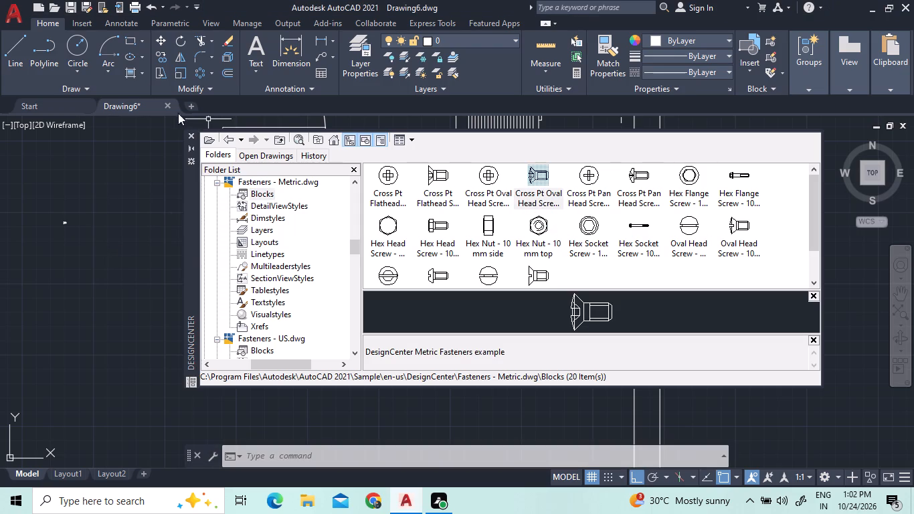
{"action": "left_click", "coordinate": [192, 134]}
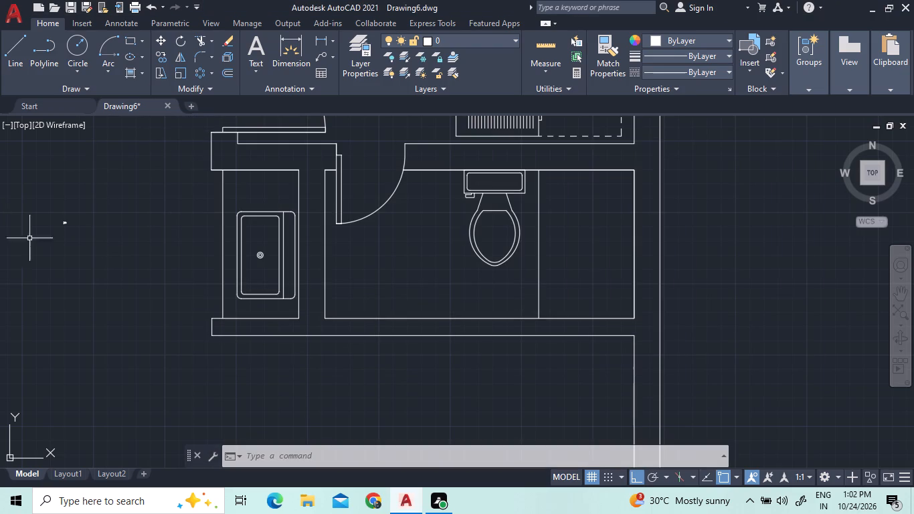
{"action": "scroll", "coordinate": [48, 216], "scroll_direction": "up", "scroll_amount": 5}
{"action": "scroll", "coordinate": [197, 287], "scroll_direction": "up", "scroll_amount": 3}
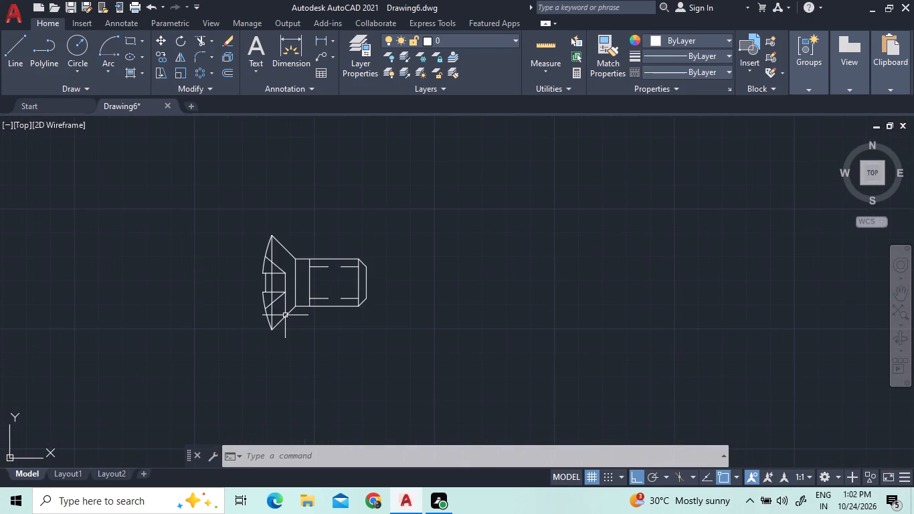
Scale the screw block west of the sink by a factor of about 26, based at the lower corner of its head.
{"action": "left_click", "coordinate": [315, 313]}
{"action": "left_click", "coordinate": [218, 220]}
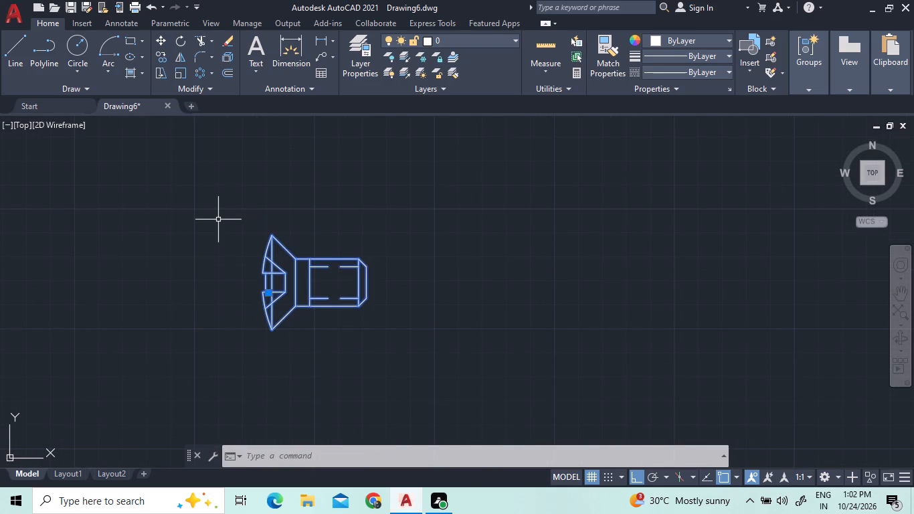
{"action": "type", "text": "SC"}
{"action": "key", "text": "Return"}
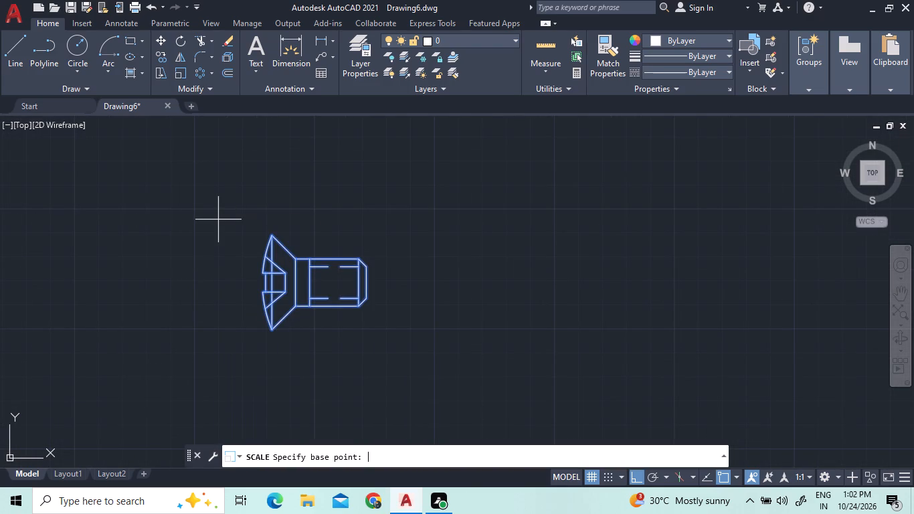
{"action": "left_click", "coordinate": [272, 331]}
{"action": "scroll", "coordinate": [450, 292], "scroll_direction": "down", "scroll_amount": 4}
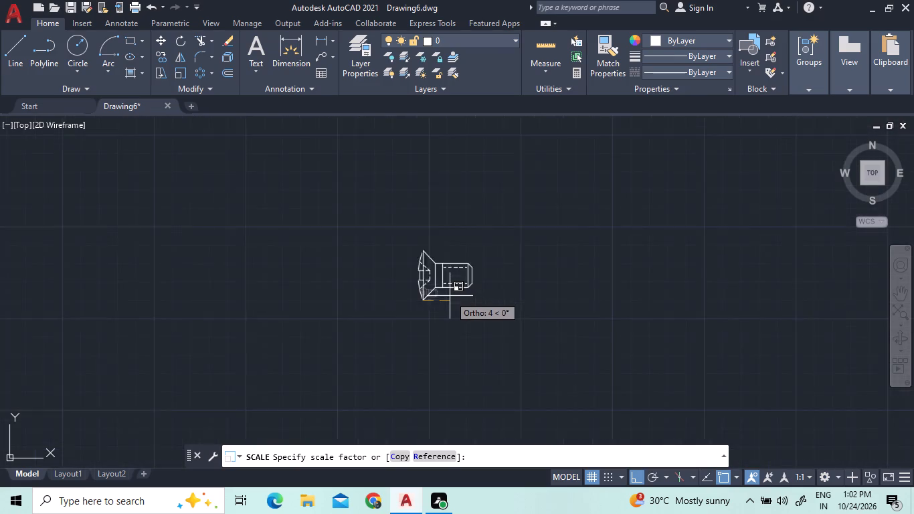
{"action": "scroll", "coordinate": [450, 296], "scroll_direction": "down", "scroll_amount": 4}
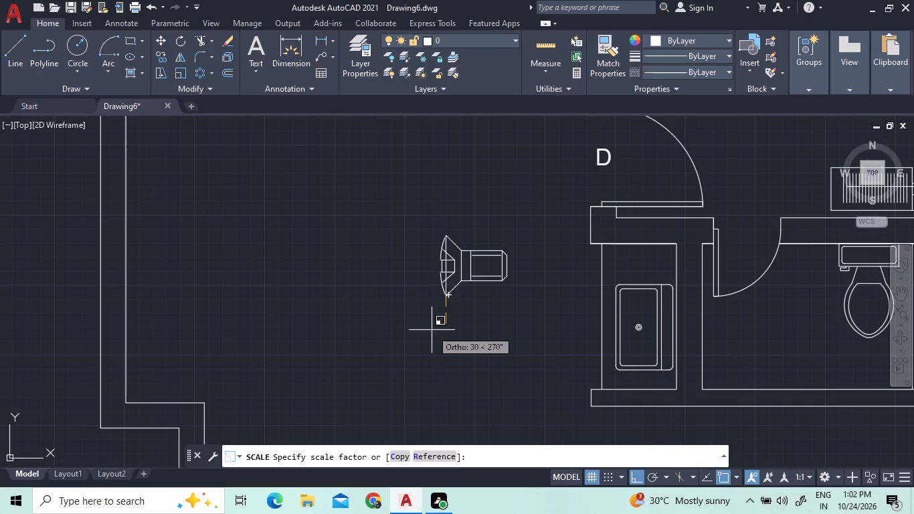
{"action": "scroll", "coordinate": [432, 321], "scroll_direction": "down", "scroll_amount": 2}
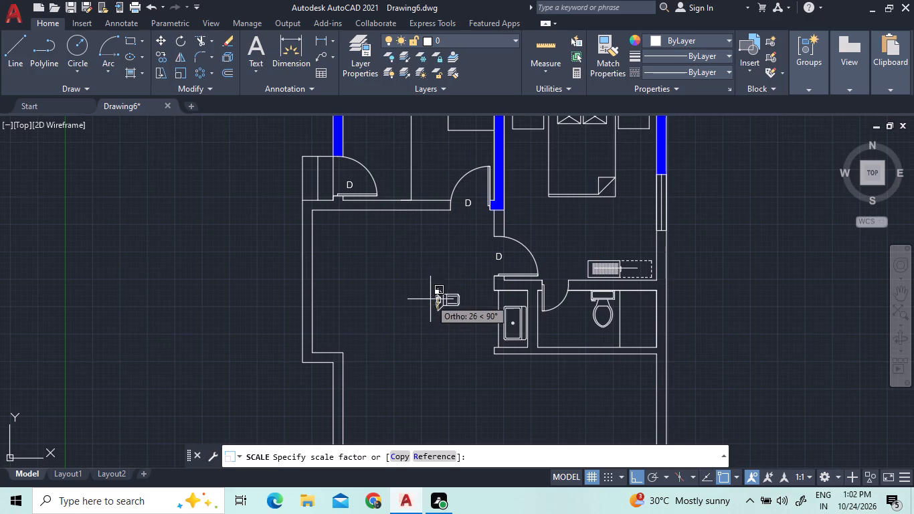
{"action": "left_click", "coordinate": [432, 298]}
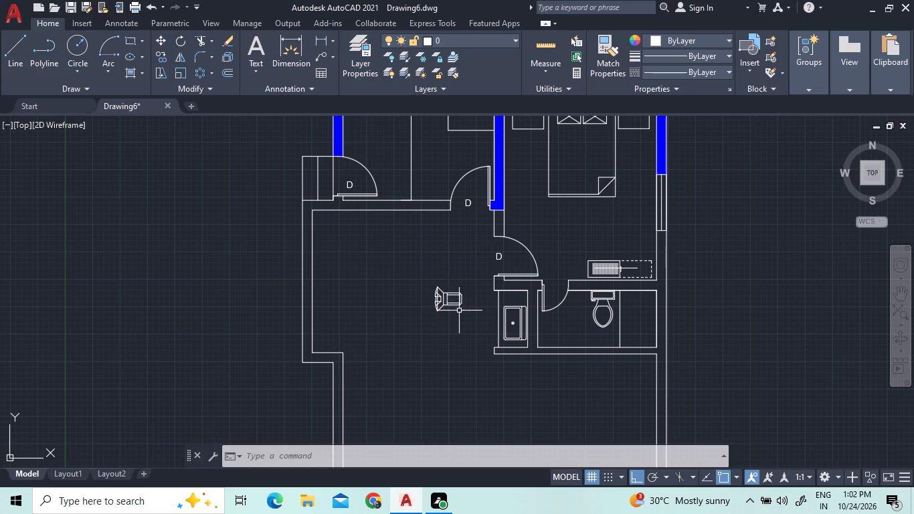
Rotate the enlarged screw block 90° counterclockwise about the corner of its shank tip.
{"action": "left_click", "coordinate": [466, 311]}
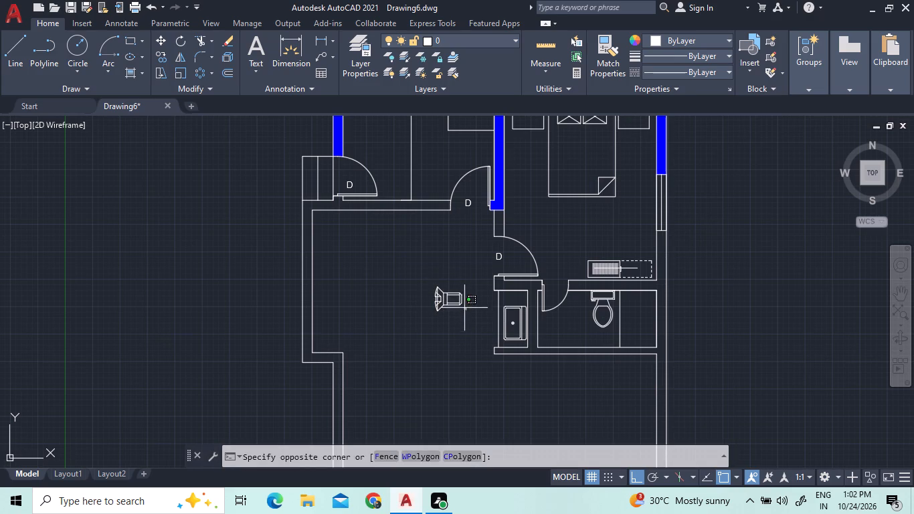
{"action": "left_click", "coordinate": [452, 281]}
{"action": "right_click", "coordinate": [452, 281]}
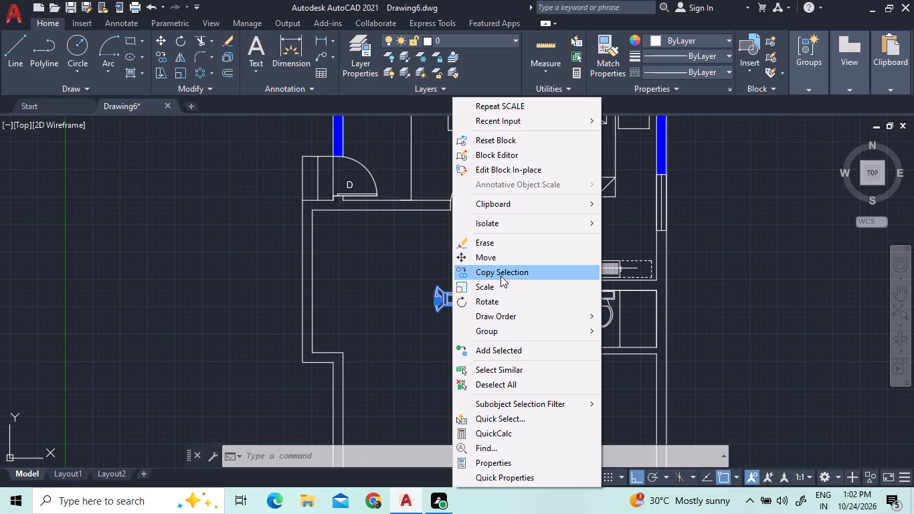
{"action": "left_click", "coordinate": [503, 300]}
{"action": "scroll", "coordinate": [488, 331], "scroll_direction": "up", "scroll_amount": 3}
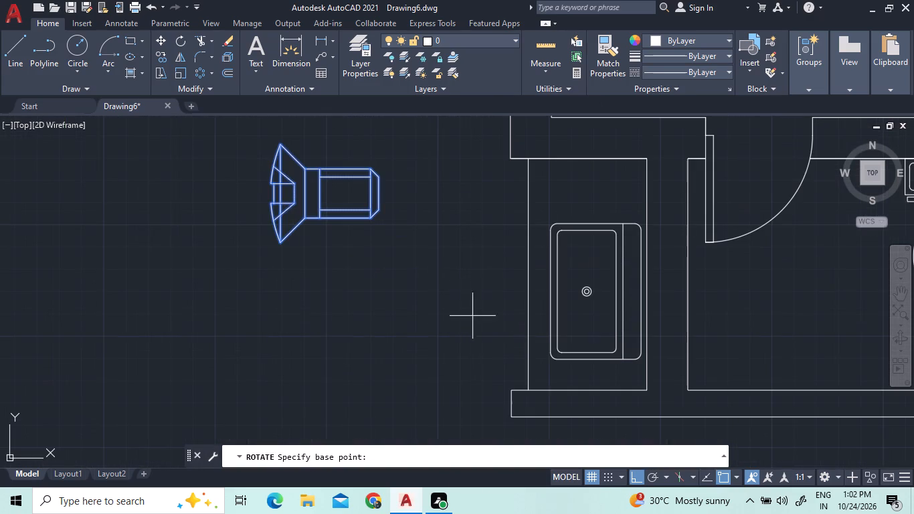
{"action": "left_click", "coordinate": [383, 211]}
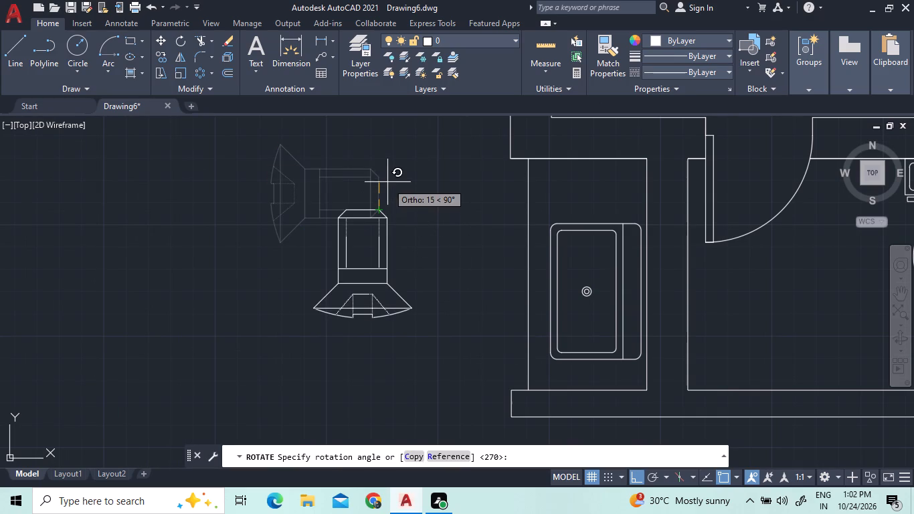
{"action": "left_click", "coordinate": [387, 182]}
Mirror the screw block across the horizontal line of its shank tip, erasing the source object.
{"action": "left_click_drag", "start_coordinate": [401, 246], "coordinate": [375, 242]}
{"action": "left_click", "coordinate": [295, 230]}
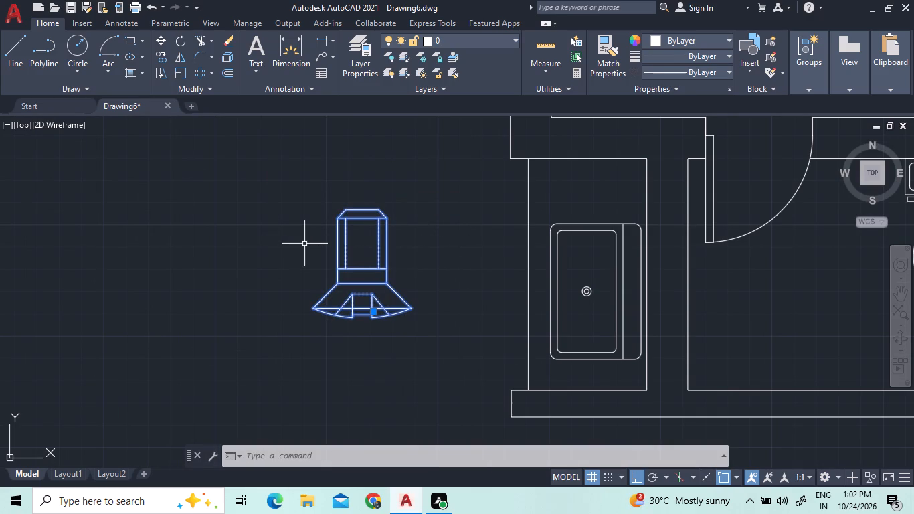
{"action": "left_click", "coordinate": [177, 58]}
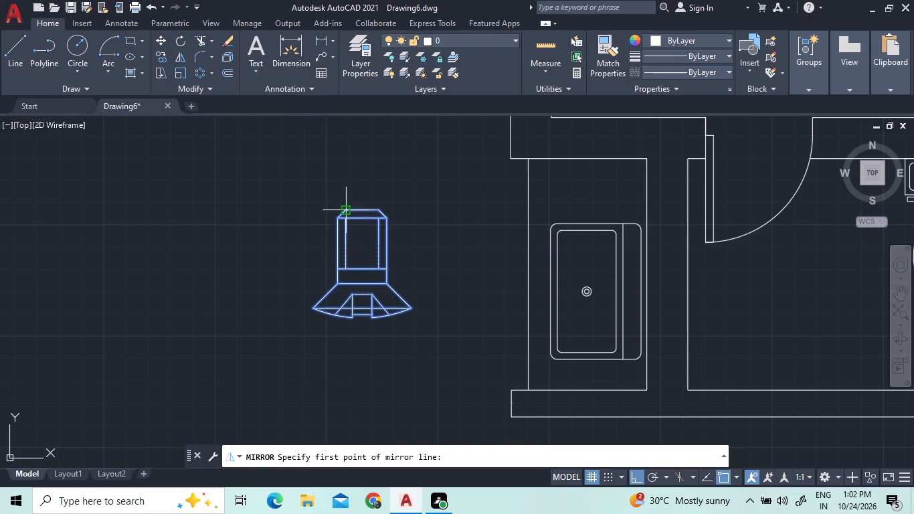
{"action": "left_click", "coordinate": [345, 211]}
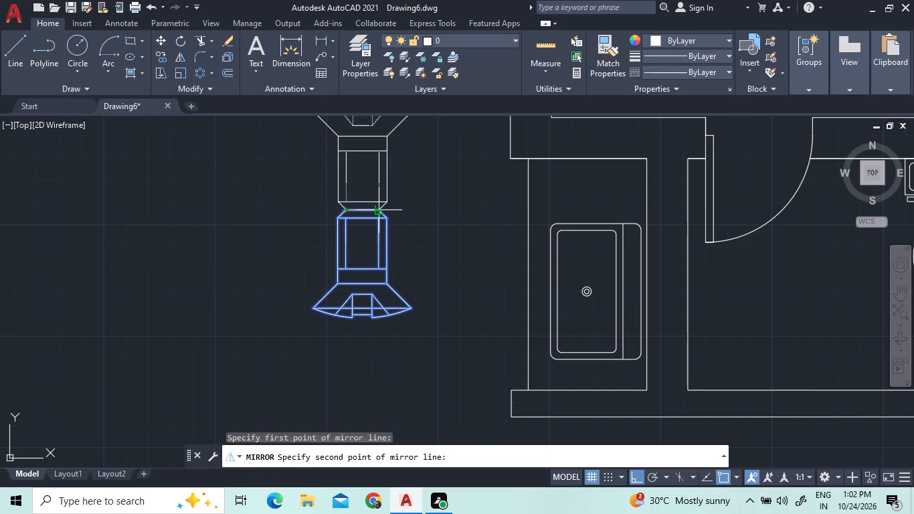
{"action": "left_click", "coordinate": [375, 213]}
{"action": "scroll", "coordinate": [399, 272], "scroll_direction": "down", "scroll_amount": 1}
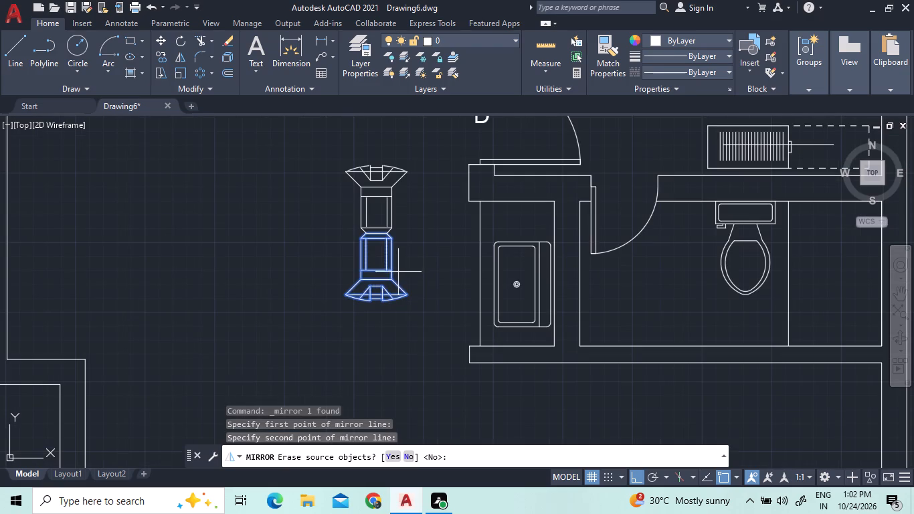
{"action": "left_click", "coordinate": [396, 458]}
{"action": "left_click", "coordinate": [426, 266]}
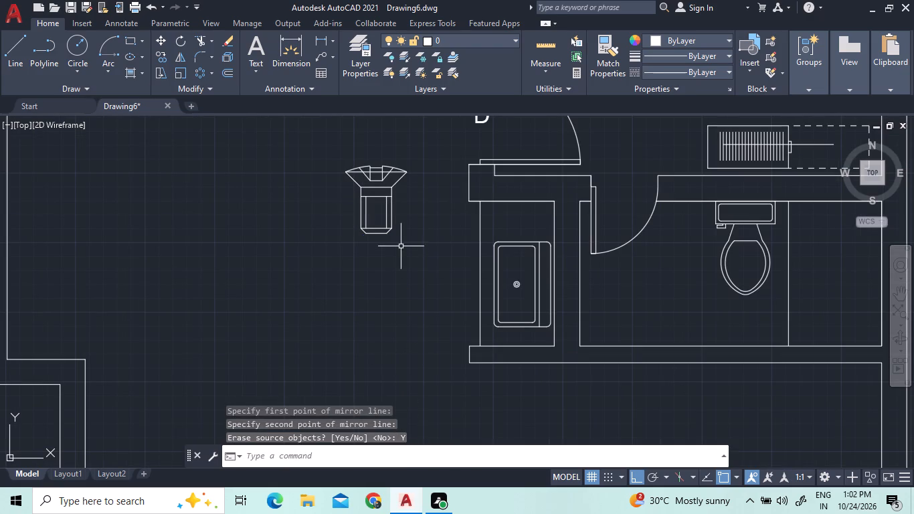
Copy the screw block, with Ortho off, into the compartment east of the toilet, with its shank tip on the lower wall line.
{"action": "left_click", "coordinate": [401, 234]}
{"action": "left_click", "coordinate": [361, 220]}
{"action": "right_click", "coordinate": [351, 216]}
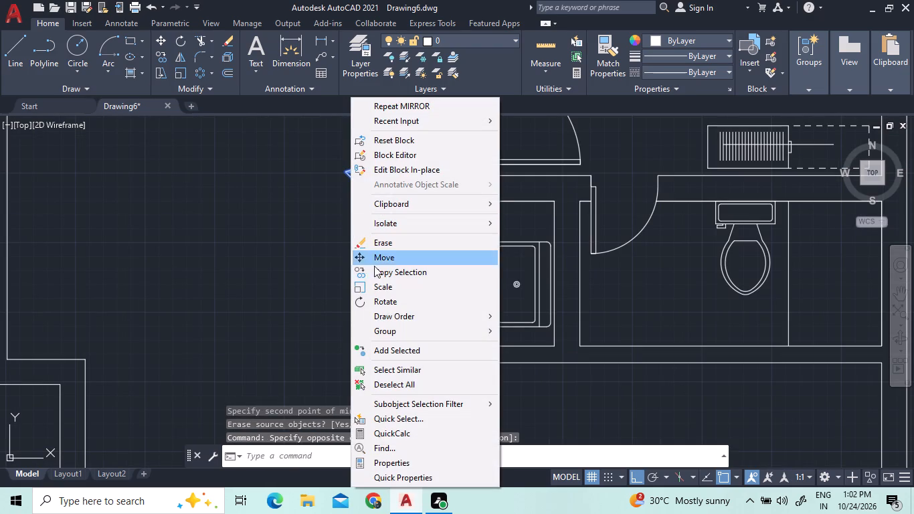
{"action": "left_click", "coordinate": [383, 272]}
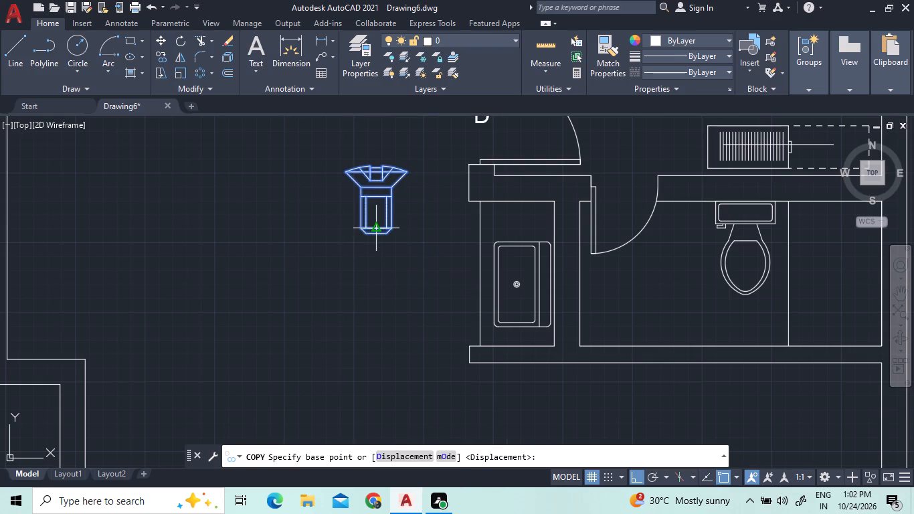
{"action": "left_click", "coordinate": [377, 229]}
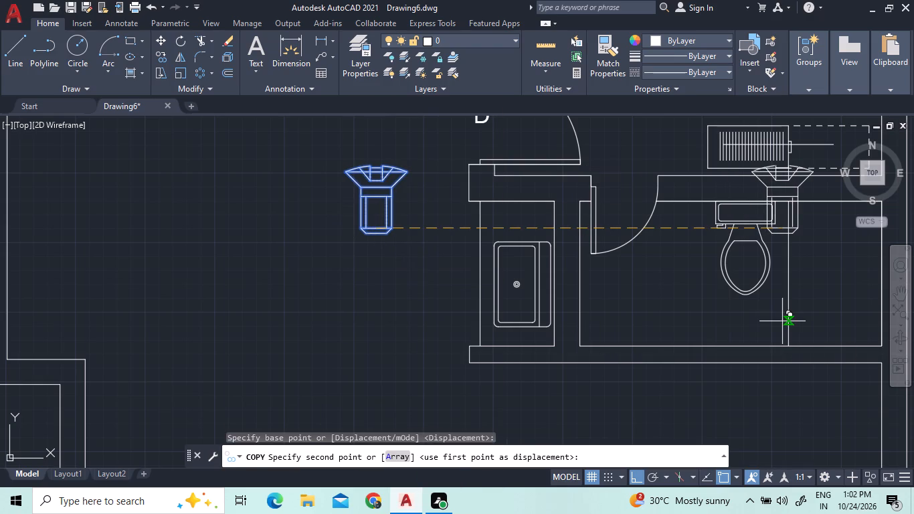
{"action": "key", "text": "F8"}
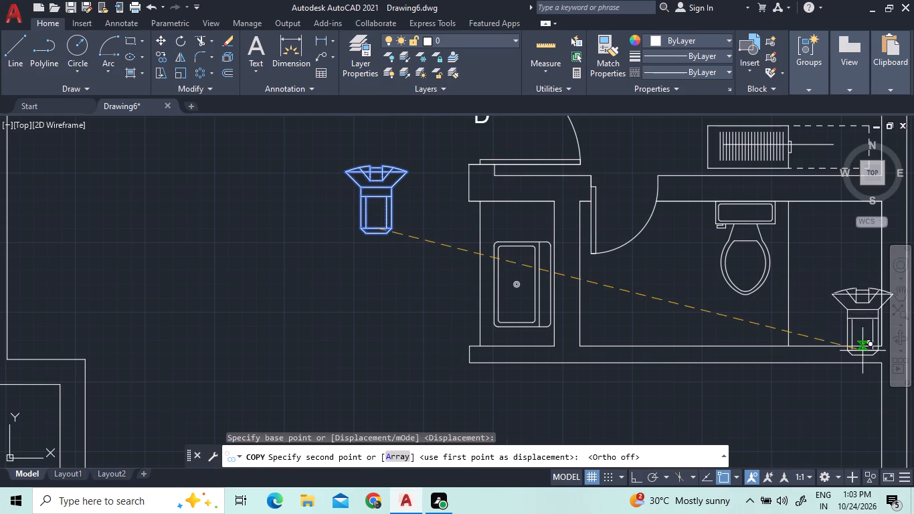
{"action": "scroll", "coordinate": [871, 349], "scroll_direction": "up", "scroll_amount": 3}
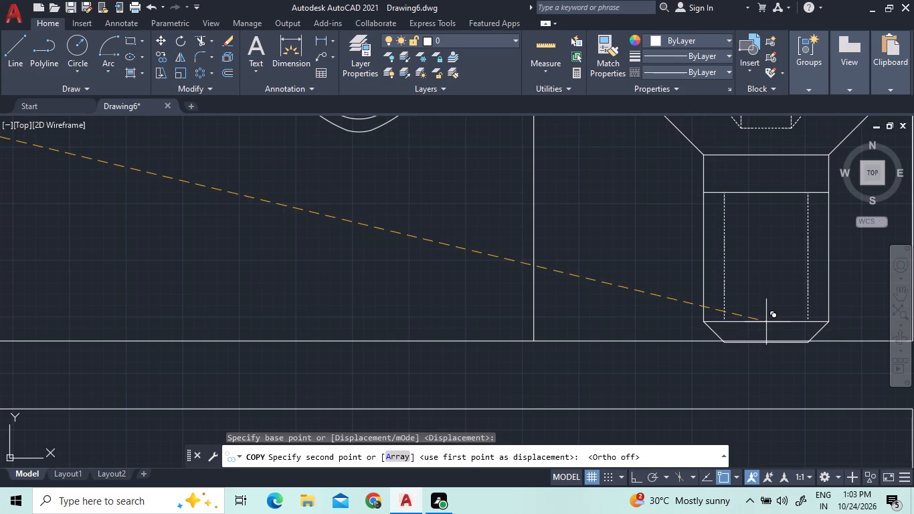
{"action": "left_click", "coordinate": [765, 321]}
{"action": "scroll", "coordinate": [350, 322], "scroll_direction": "down", "scroll_amount": 2}
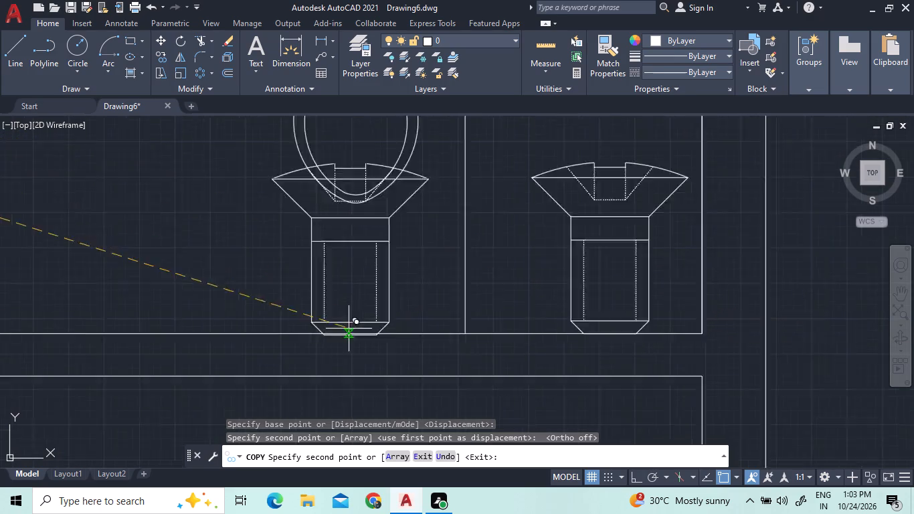
{"action": "scroll", "coordinate": [349, 333], "scroll_direction": "down", "scroll_amount": 3}
{"action": "right_click", "coordinate": [130, 310]}
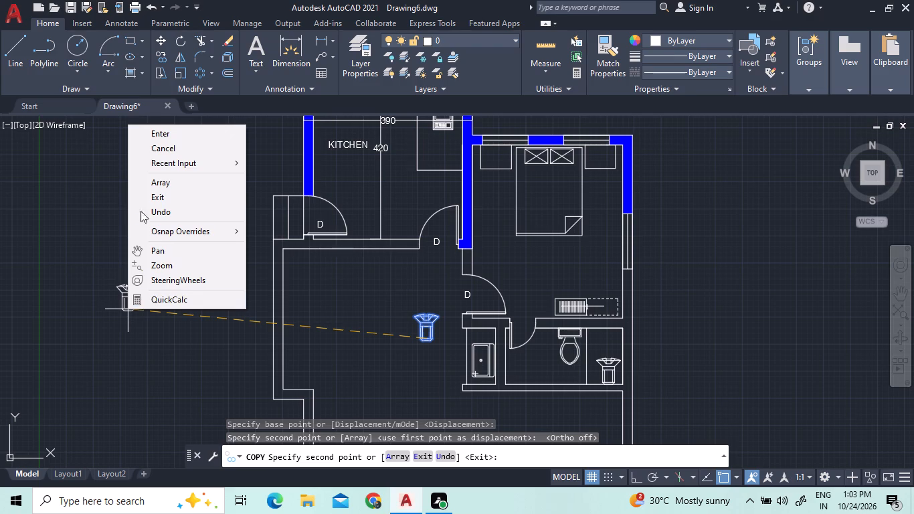
{"action": "left_click", "coordinate": [179, 132]}
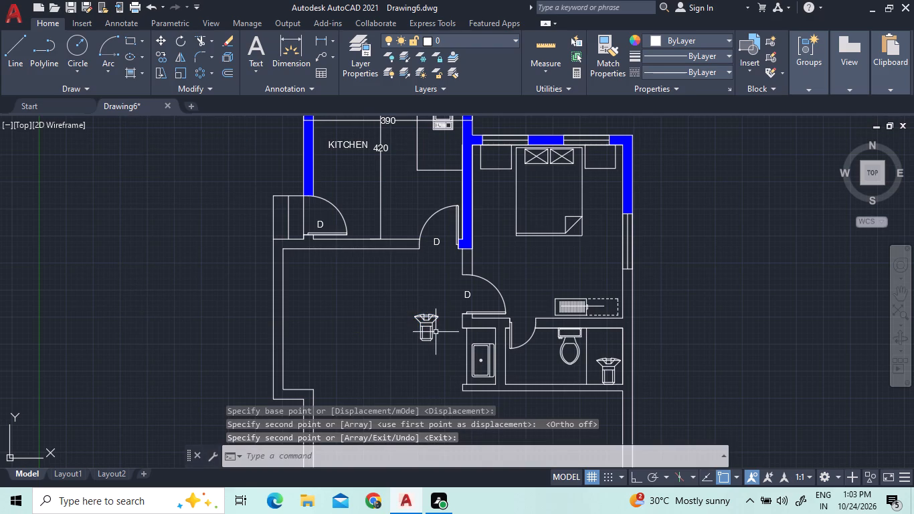
Delete the original screw block in the empty area west of the sink and turn Ortho back on.
{"action": "scroll", "coordinate": [436, 332], "scroll_direction": "up", "scroll_amount": 3}
{"action": "left_click", "coordinate": [436, 332]}
{"action": "left_click", "coordinate": [358, 289]}
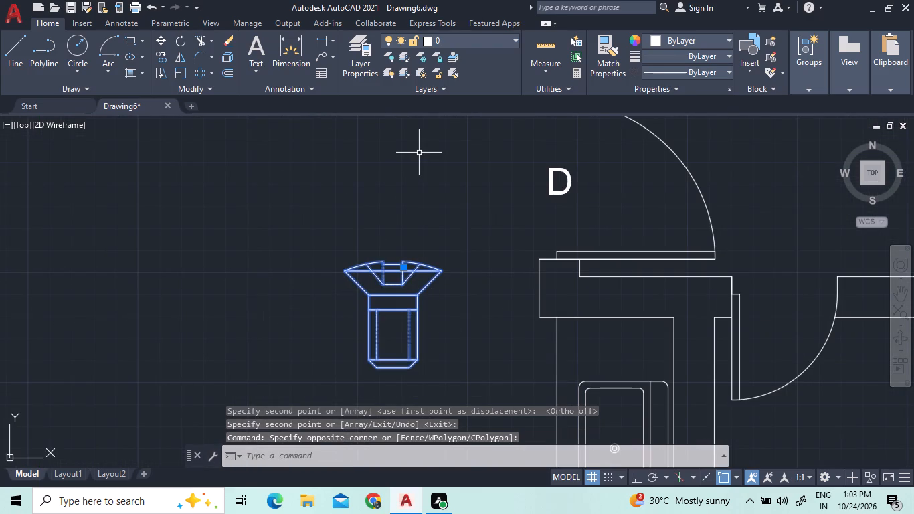
{"action": "key", "text": "F8"}
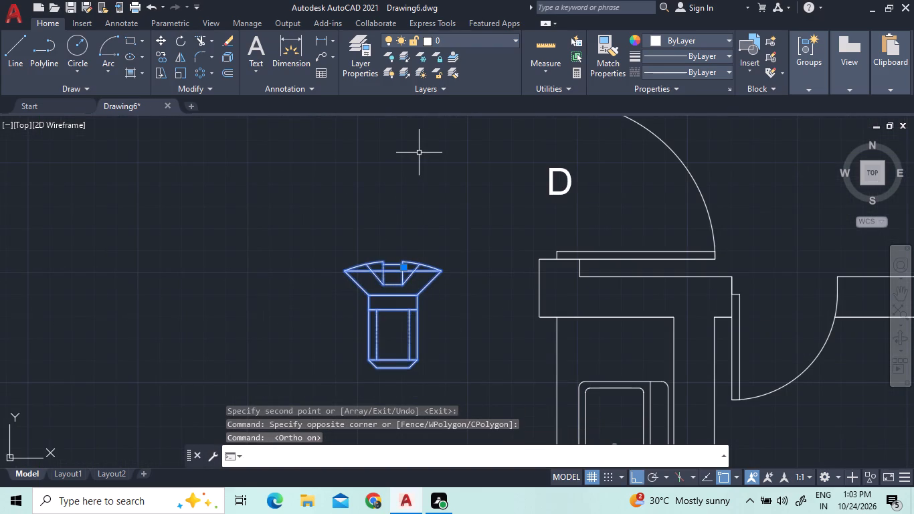
{"action": "key", "text": "Delete"}
{"action": "key", "text": "Delete"}
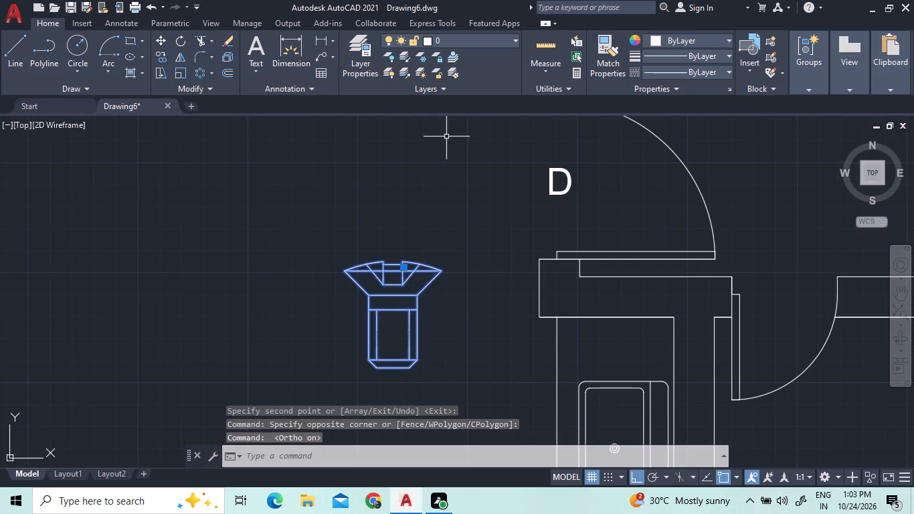
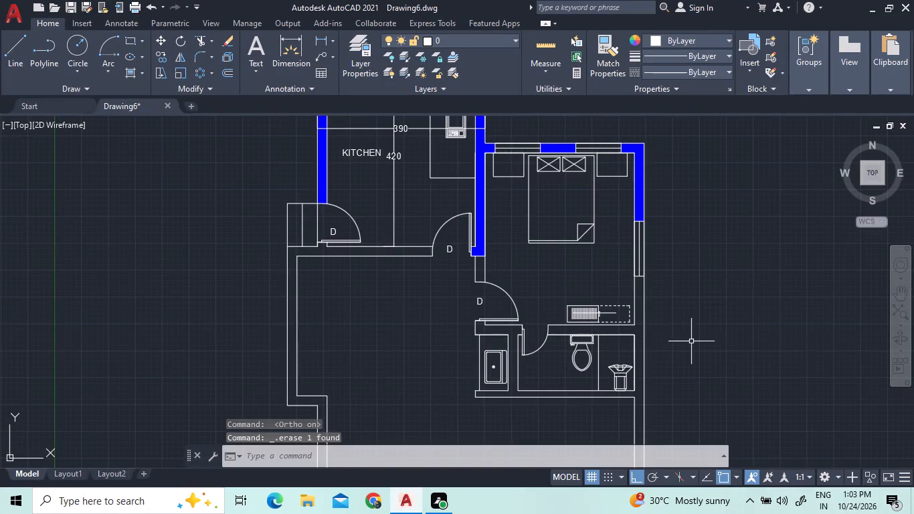
Draw a 3-sided polygon, inscribed in a circle, centred on the east compartment's upper wall line with its apex on the wall's outer line.
{"action": "scroll", "coordinate": [684, 329], "scroll_direction": "up", "scroll_amount": 3}
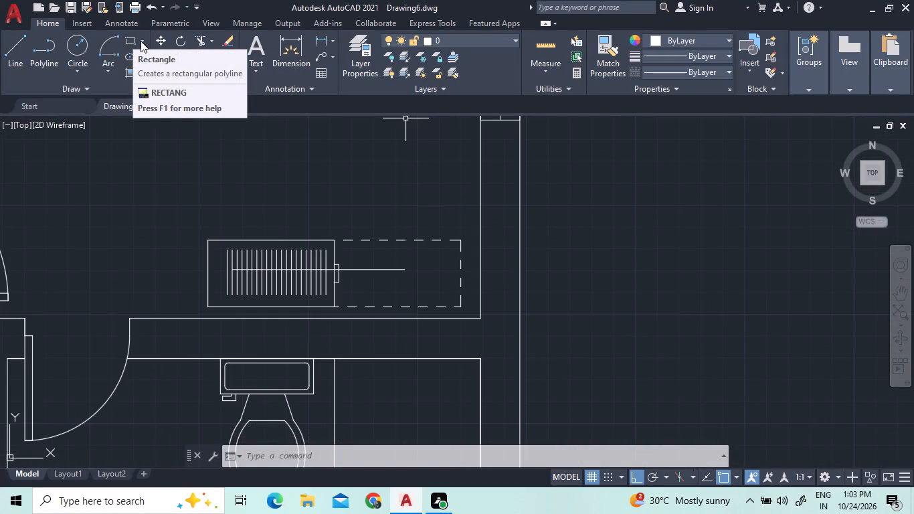
{"action": "left_click", "coordinate": [141, 41]}
{"action": "left_click", "coordinate": [144, 77]}
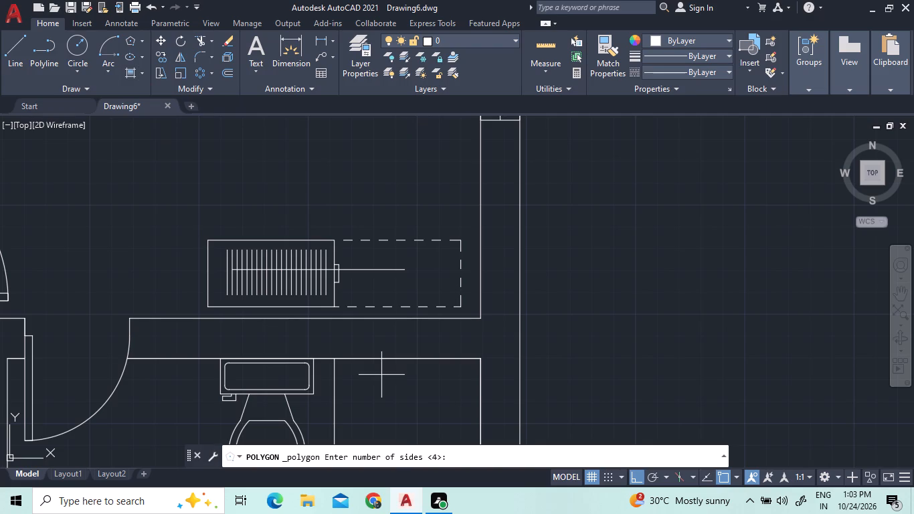
{"action": "key", "text": "3"}
{"action": "key", "text": "Return"}
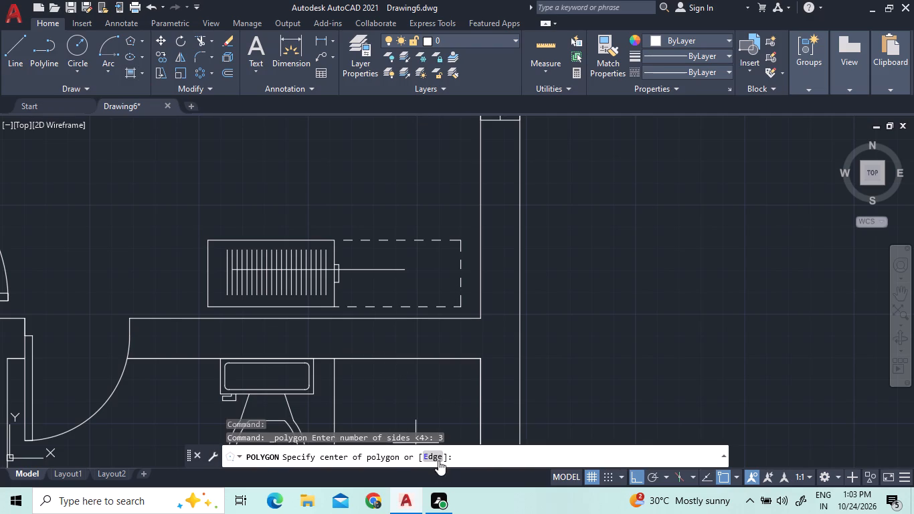
{"action": "left_click", "coordinate": [385, 358]}
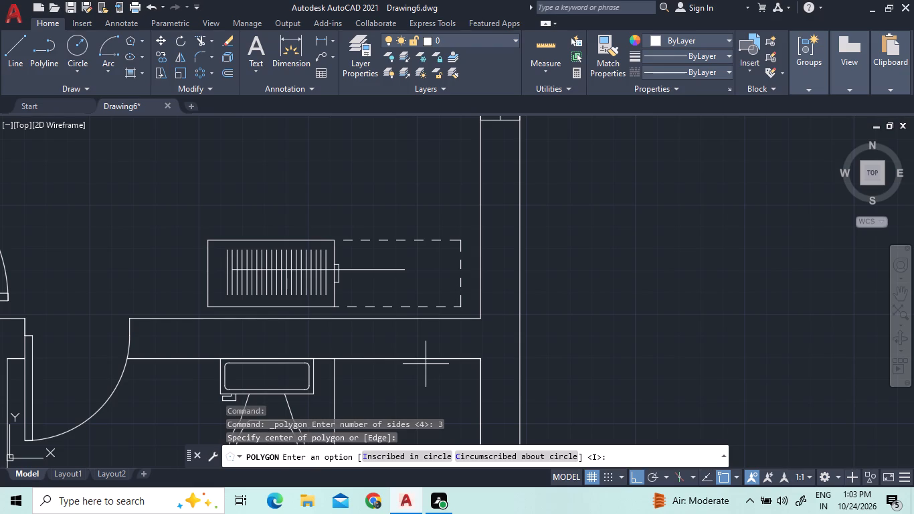
{"action": "type", "text": "I"}
{"action": "key", "text": "space"}
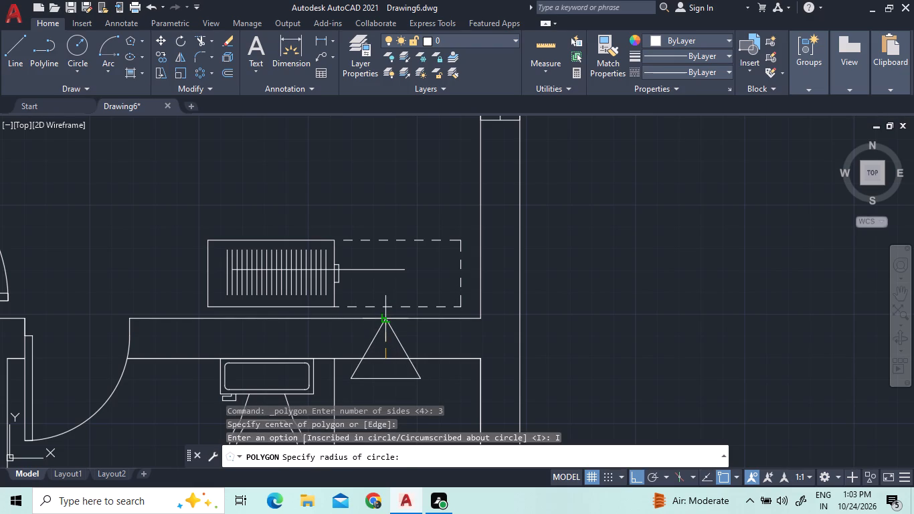
{"action": "scroll", "coordinate": [385, 315], "scroll_direction": "up", "scroll_amount": 2}
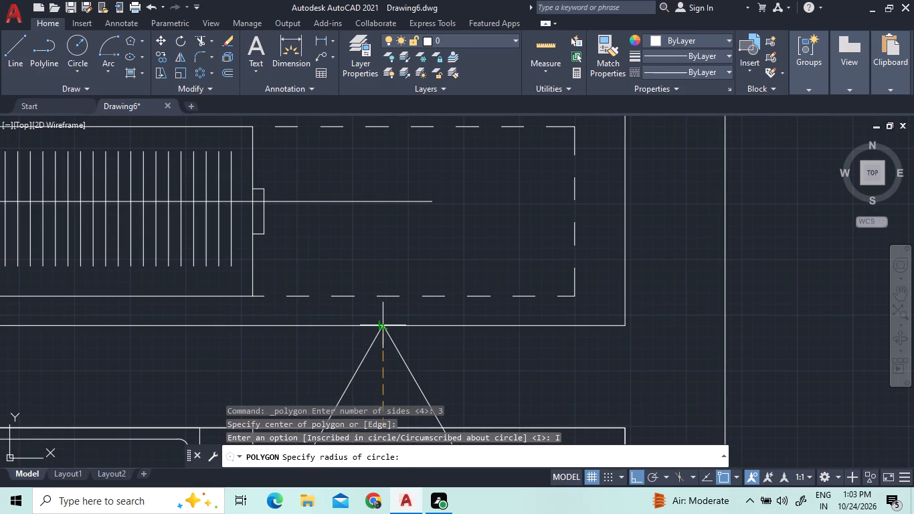
{"action": "left_click", "coordinate": [379, 325]}
Mirror the triangle across its horizontal base, erasing the source object.
{"action": "scroll", "coordinate": [416, 286], "scroll_direction": "down", "scroll_amount": 2}
{"action": "left_click", "coordinate": [444, 374]}
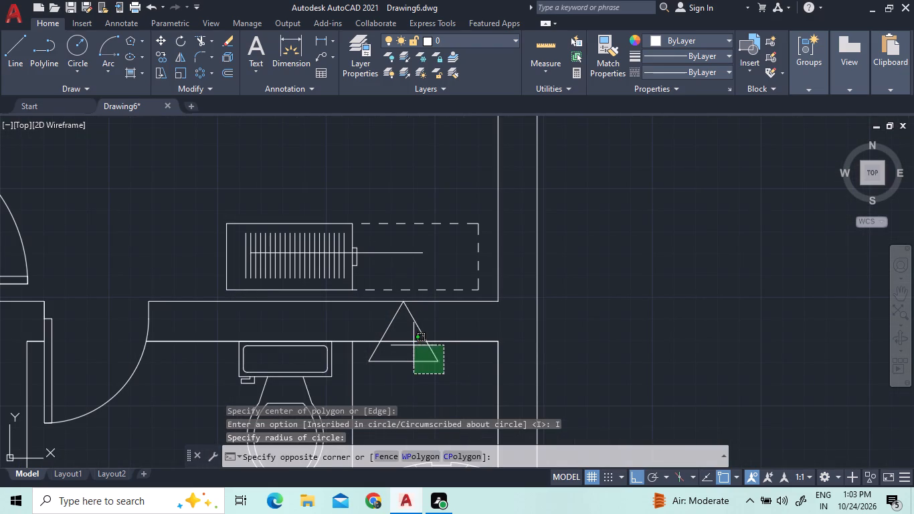
{"action": "left_click", "coordinate": [403, 355]}
{"action": "right_click", "coordinate": [403, 355]}
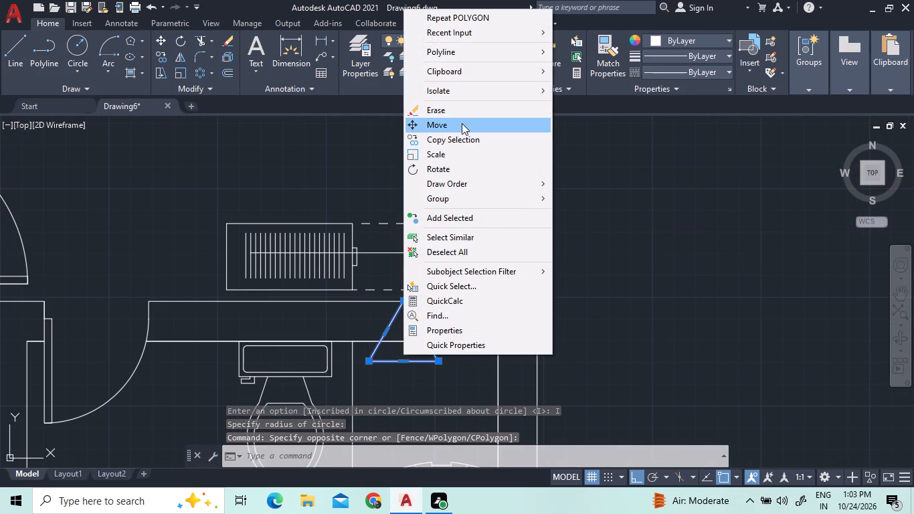
{"action": "left_click", "coordinate": [179, 54]}
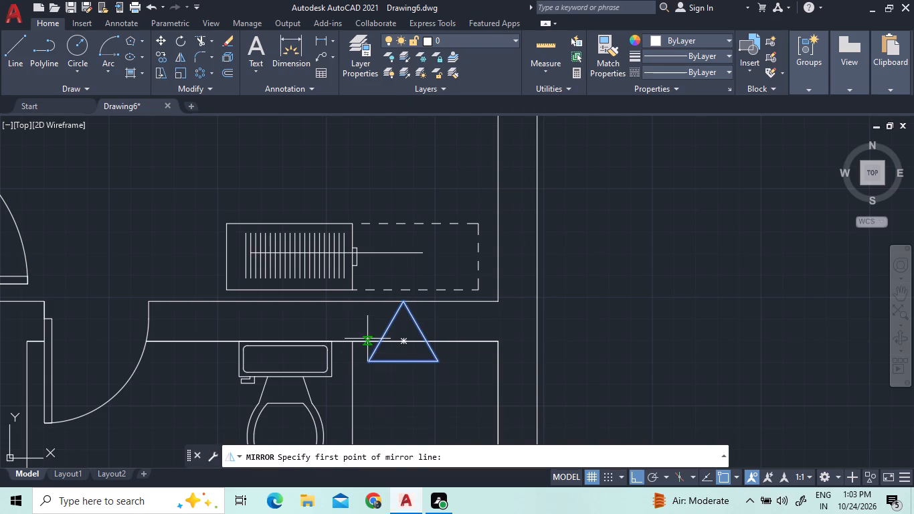
{"action": "left_click", "coordinate": [368, 357]}
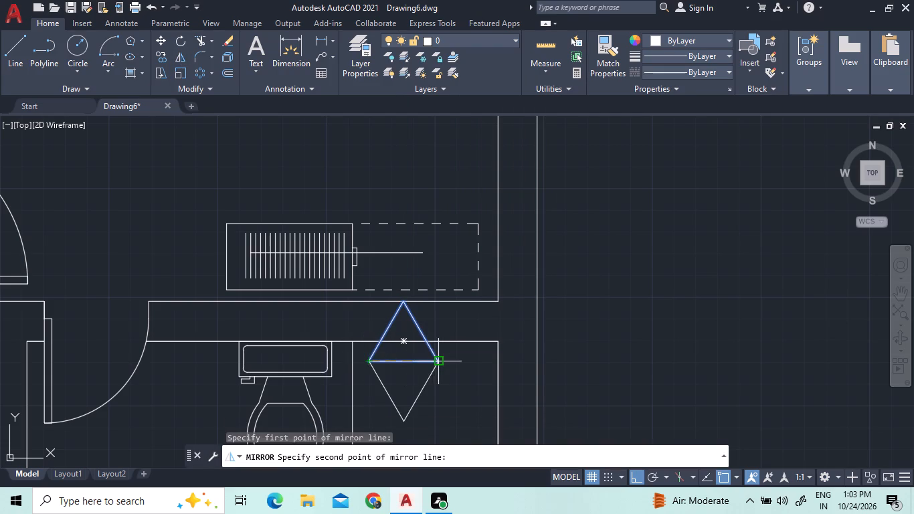
{"action": "left_click", "coordinate": [437, 364]}
{"action": "left_click", "coordinate": [393, 458]}
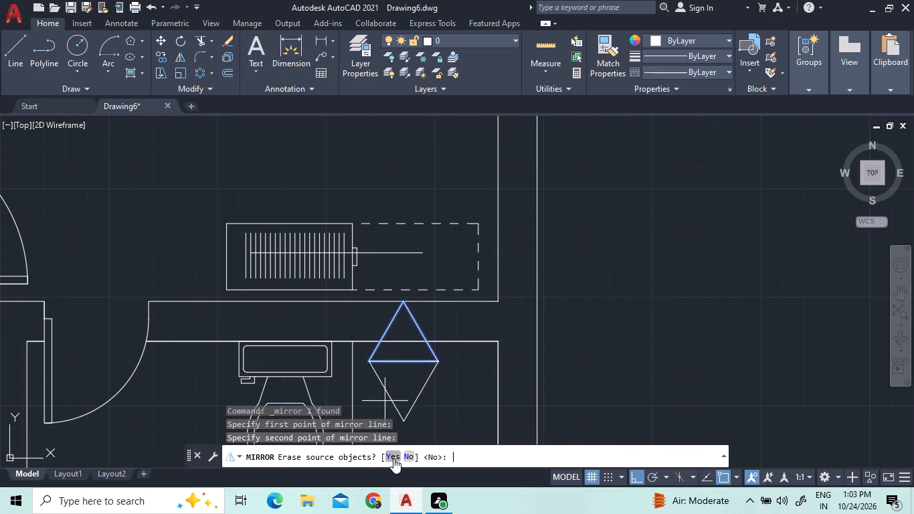
Move the inverted triangle by its upper west corner so its base lies on the compartment's upper wall line.
{"action": "left_click", "coordinate": [413, 361]}
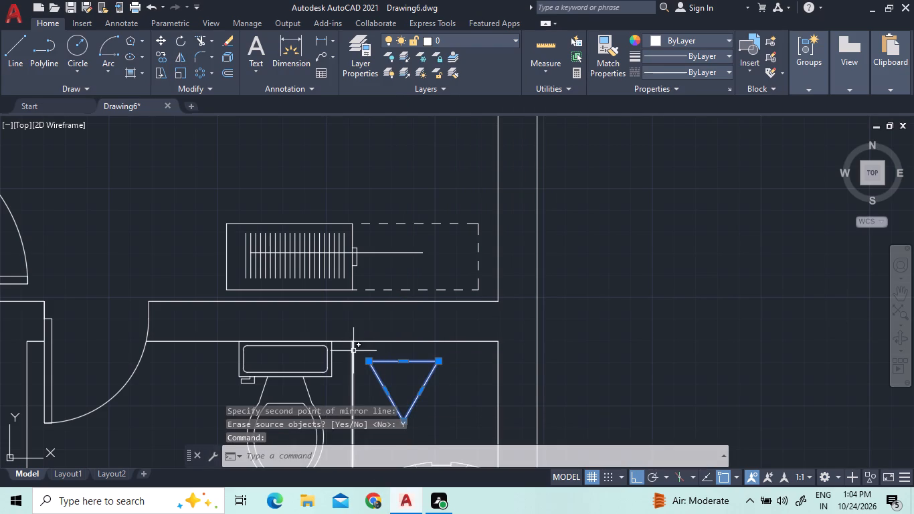
{"action": "right_click", "coordinate": [353, 351]}
{"action": "left_click", "coordinate": [407, 116]}
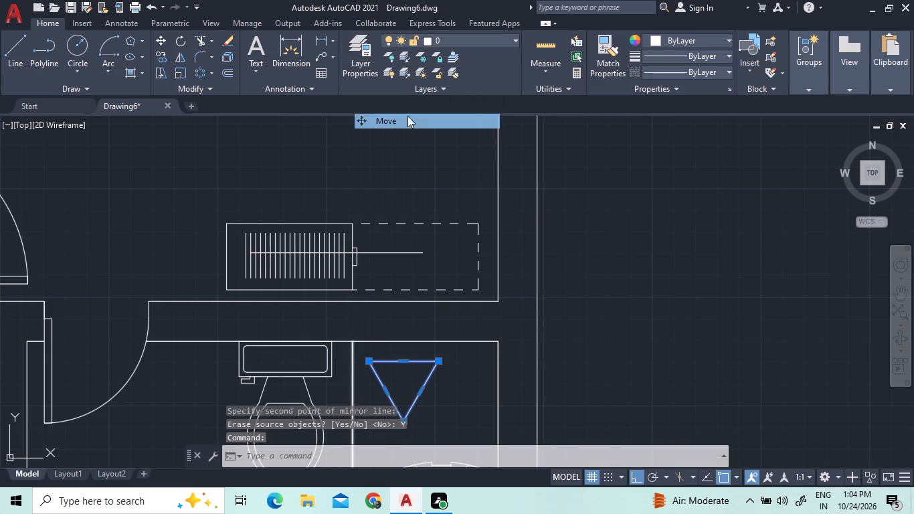
{"action": "scroll", "coordinate": [357, 367], "scroll_direction": "up", "scroll_amount": 2}
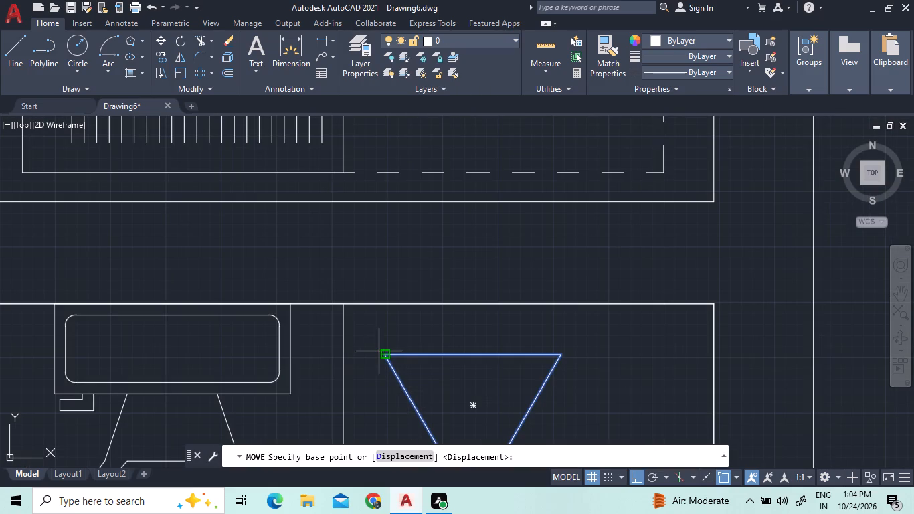
{"action": "left_click", "coordinate": [383, 353]}
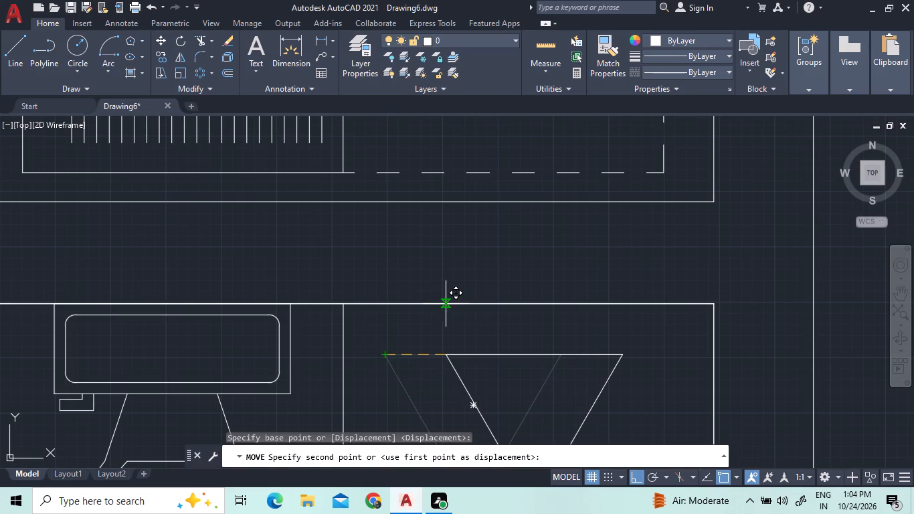
{"action": "left_click", "coordinate": [444, 305]}
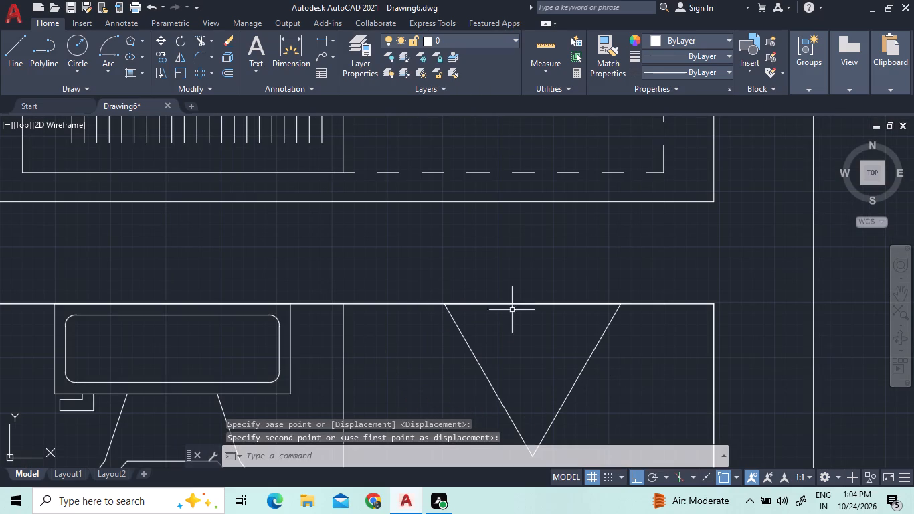
Move the triangle slightly east along the compartment's upper wall line, using its upper west corner as base point.
{"action": "scroll", "coordinate": [530, 291], "scroll_direction": "down", "scroll_amount": 3}
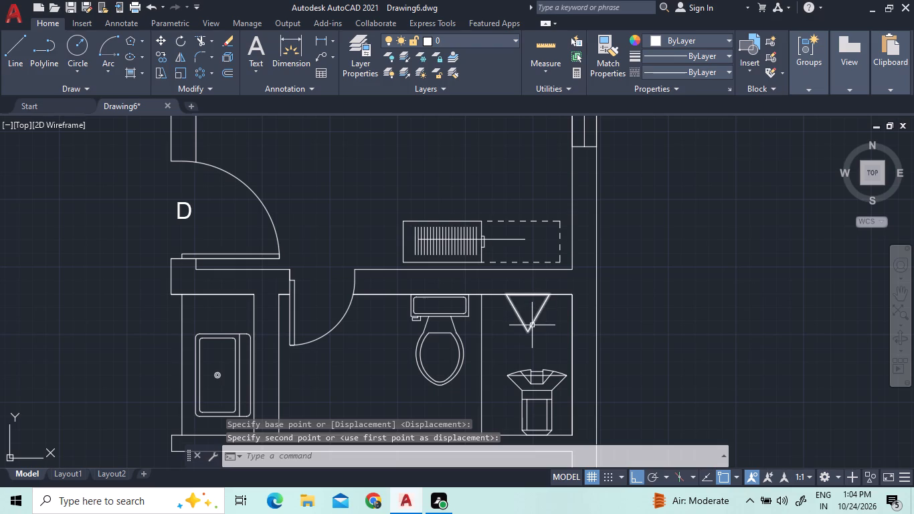
{"action": "left_click", "coordinate": [532, 325]}
{"action": "scroll", "coordinate": [504, 311], "scroll_direction": "up", "scroll_amount": 4}
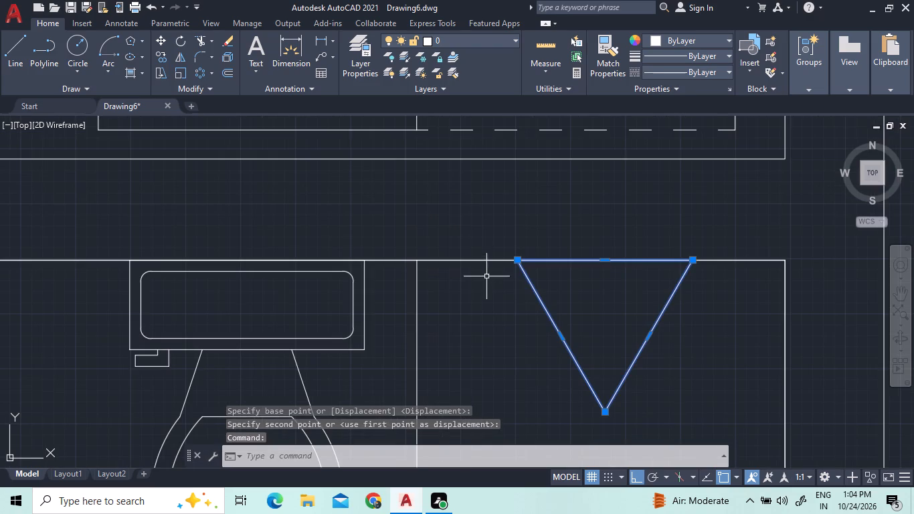
{"action": "right_click", "coordinate": [502, 247]}
{"action": "left_click", "coordinate": [505, 254]}
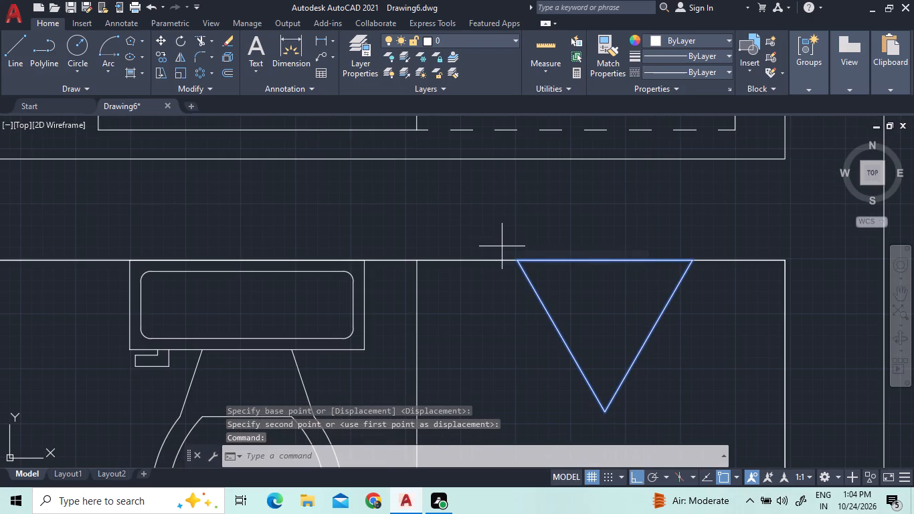
{"action": "scroll", "coordinate": [512, 264], "scroll_direction": "up", "scroll_amount": 4}
{"action": "left_click", "coordinate": [541, 242]}
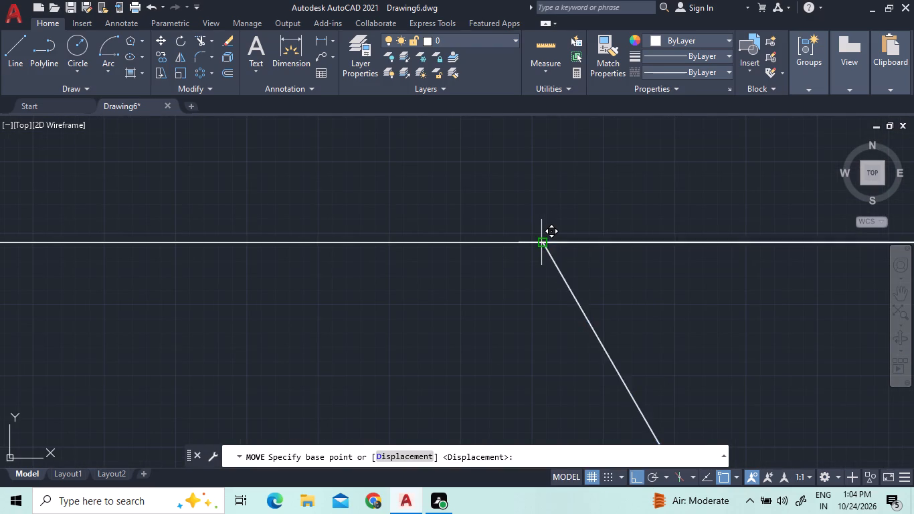
{"action": "left_click", "coordinate": [575, 248]}
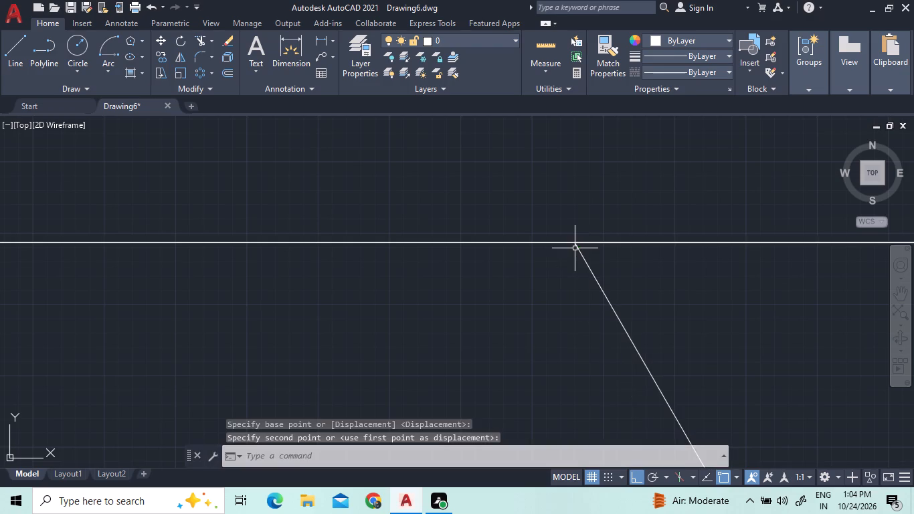
Move the triangle further east along the upper wall line, closer to the compartment's east wall.
{"action": "scroll", "coordinate": [574, 248], "scroll_direction": "down", "scroll_amount": 7}
{"action": "left_click", "coordinate": [575, 255]}
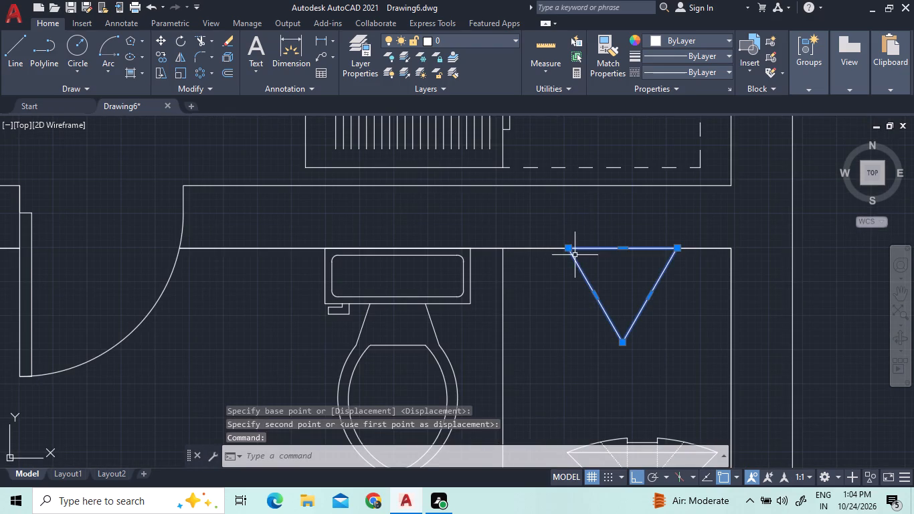
{"action": "scroll", "coordinate": [547, 240], "scroll_direction": "up", "scroll_amount": 2}
{"action": "right_click", "coordinate": [560, 245]}
{"action": "left_click", "coordinate": [567, 255]}
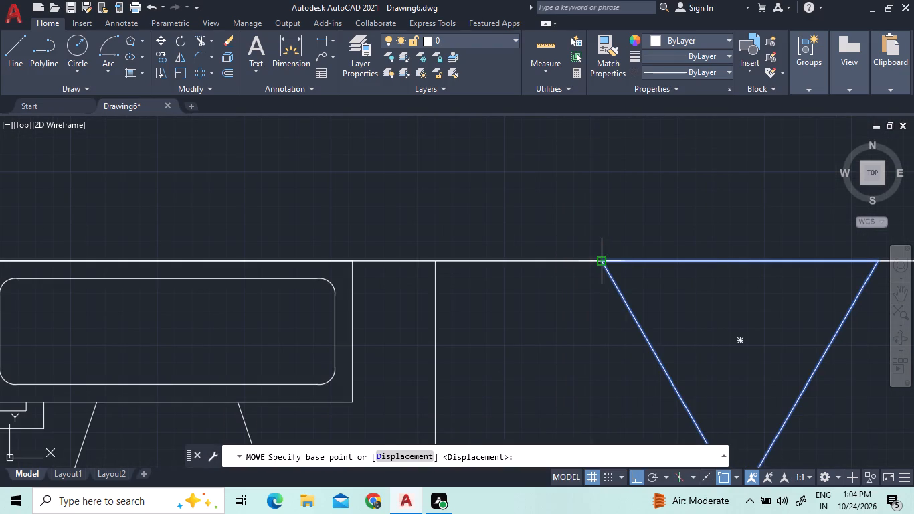
{"action": "left_click", "coordinate": [603, 262]}
{"action": "left_click", "coordinate": [672, 270]}
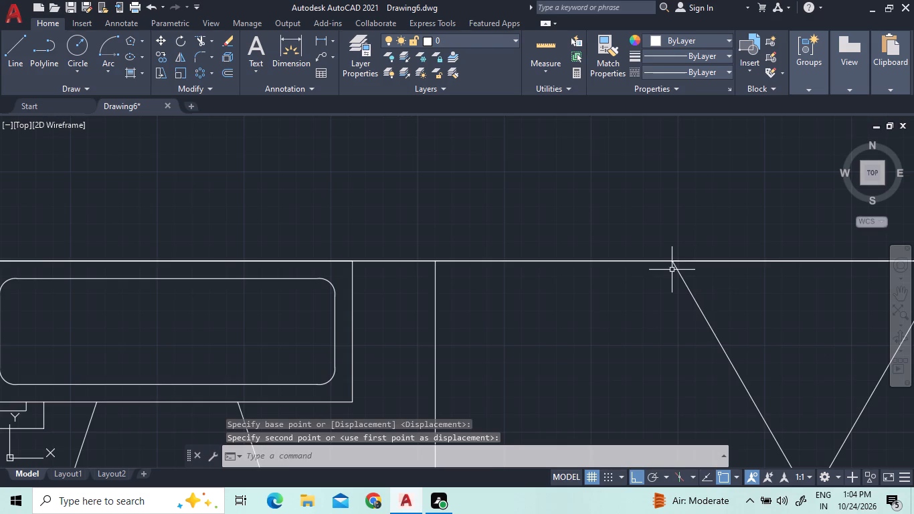
Move the triangle back west along the upper wall line to sit above the screw block.
{"action": "scroll", "coordinate": [648, 272], "scroll_direction": "down", "scroll_amount": 4}
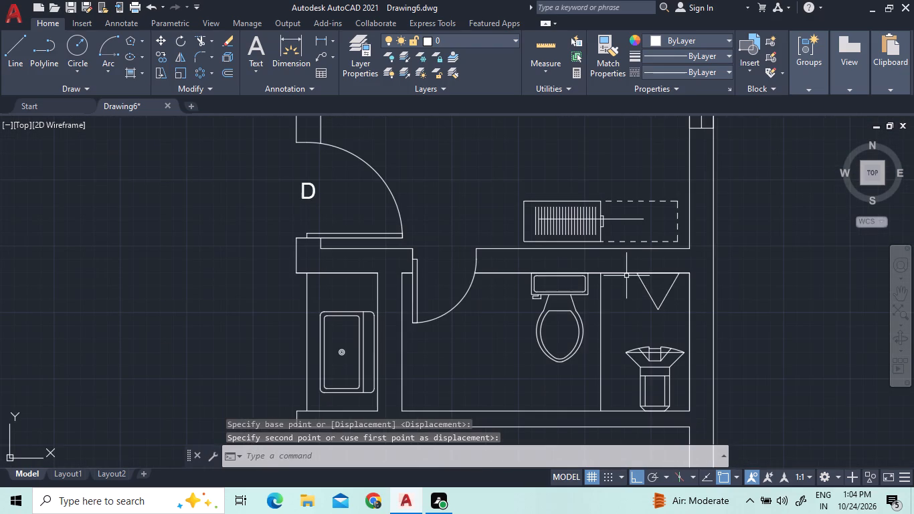
{"action": "left_click", "coordinate": [641, 272]}
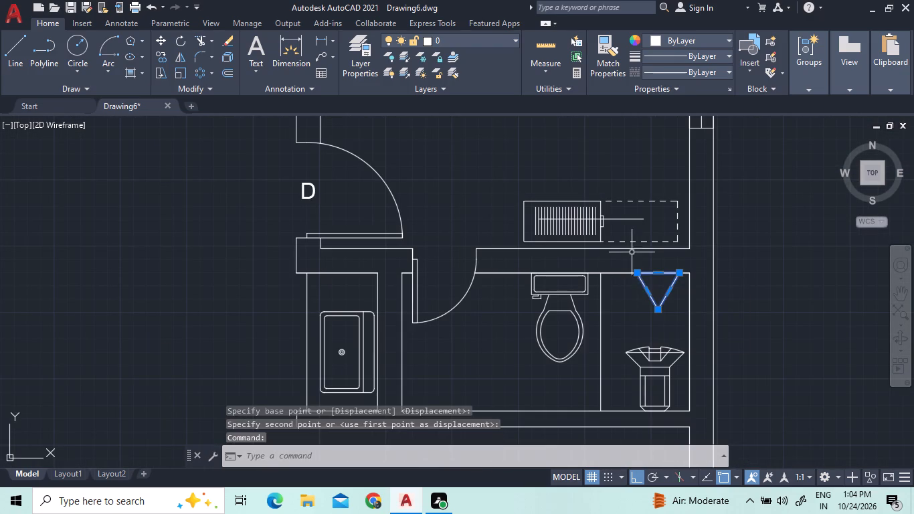
{"action": "scroll", "coordinate": [631, 250], "scroll_direction": "up", "scroll_amount": 3}
{"action": "right_click", "coordinate": [631, 250]}
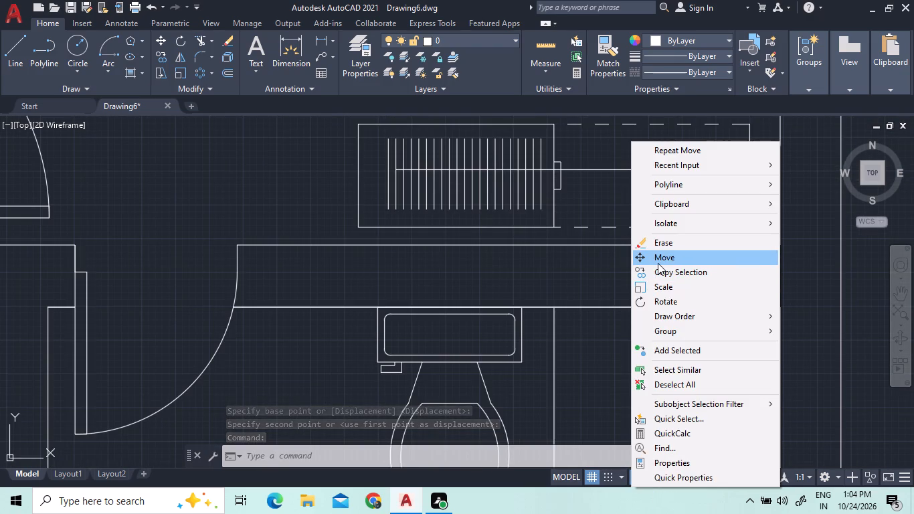
{"action": "left_click", "coordinate": [658, 263]}
{"action": "scroll", "coordinate": [646, 309], "scroll_direction": "up", "scroll_amount": 5}
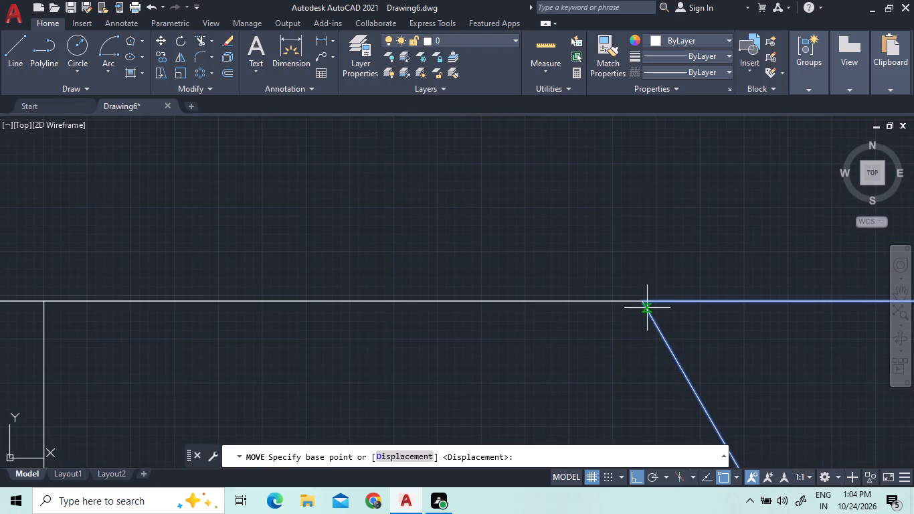
{"action": "left_click", "coordinate": [643, 303]}
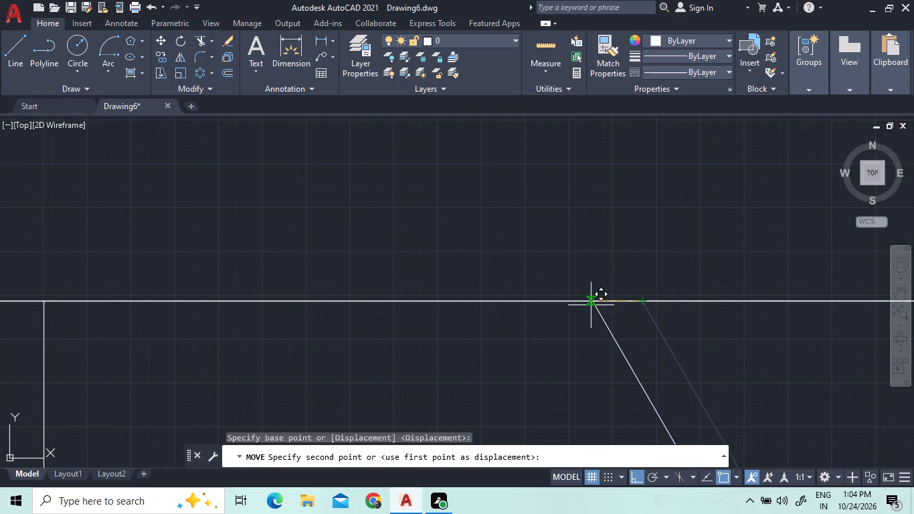
{"action": "left_click", "coordinate": [565, 306]}
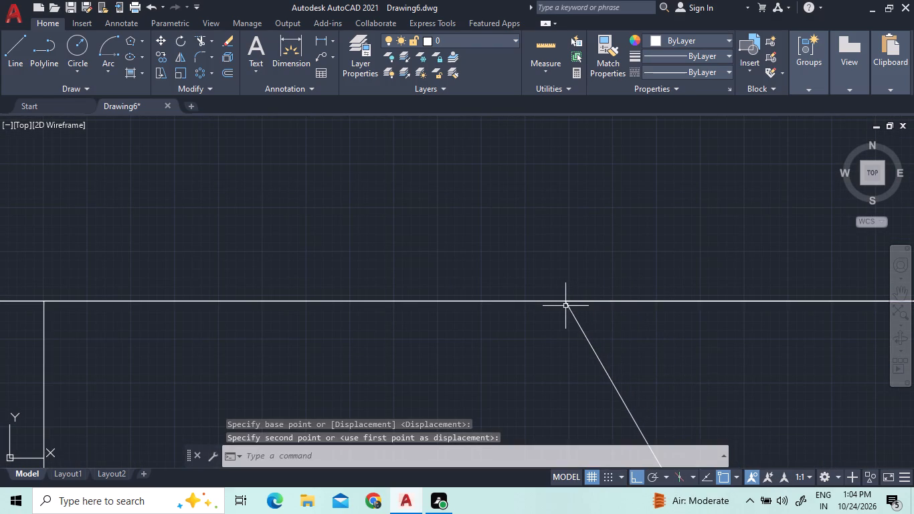
Draw a window rectangle across the thickness of the toilet compartment's east wall, between the triangle and the screw block.
{"action": "scroll", "coordinate": [565, 301], "scroll_direction": "down", "scroll_amount": 4}
{"action": "scroll", "coordinate": [514, 263], "scroll_direction": "down", "scroll_amount": 3}
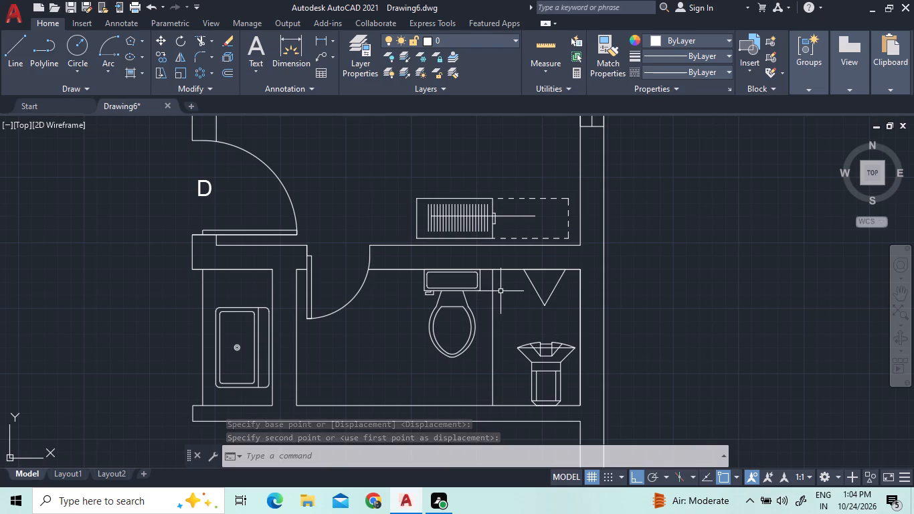
{"action": "scroll", "coordinate": [530, 305], "scroll_direction": "down", "scroll_amount": 2}
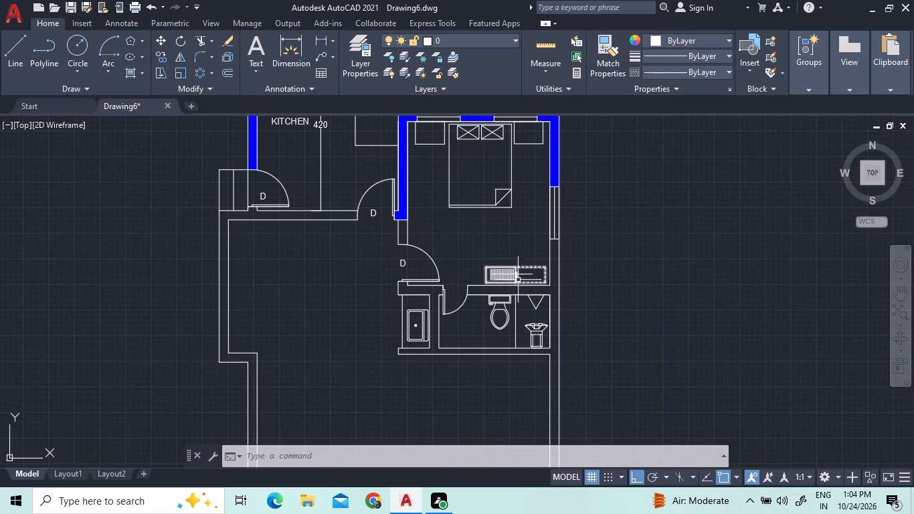
{"action": "scroll", "coordinate": [561, 326], "scroll_direction": "up", "scroll_amount": 2}
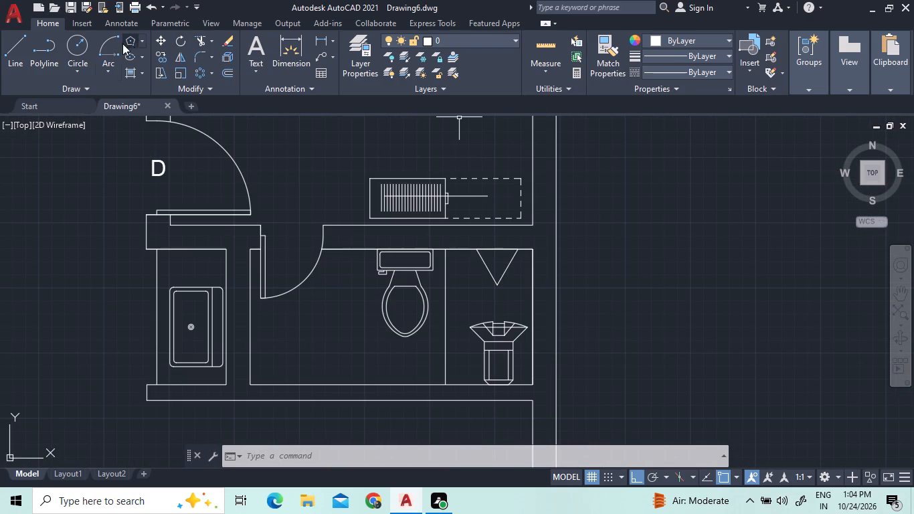
{"action": "left_click", "coordinate": [142, 44]}
{"action": "left_click", "coordinate": [144, 60]}
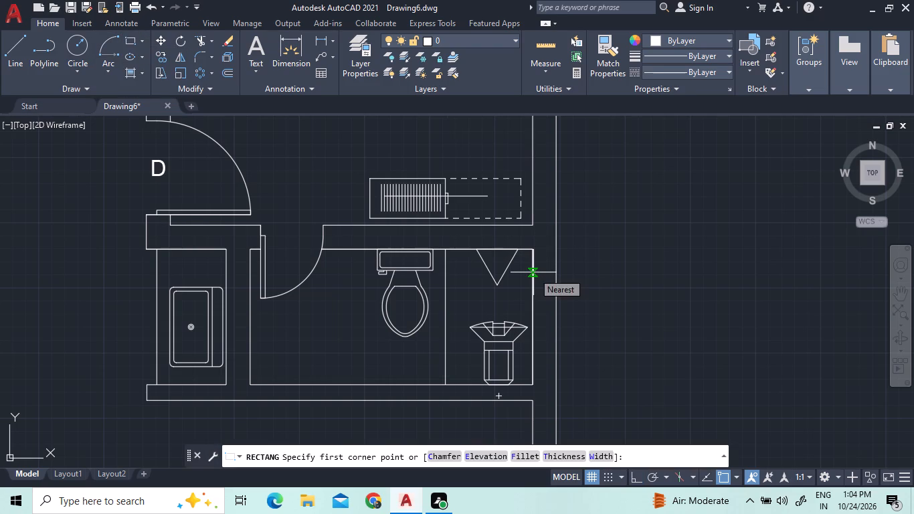
{"action": "left_click", "coordinate": [533, 273]}
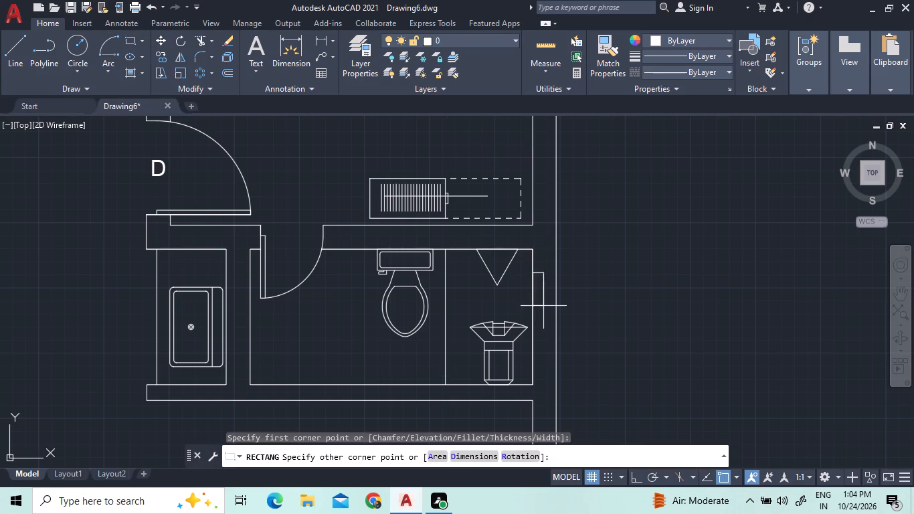
{"action": "left_click", "coordinate": [556, 340]}
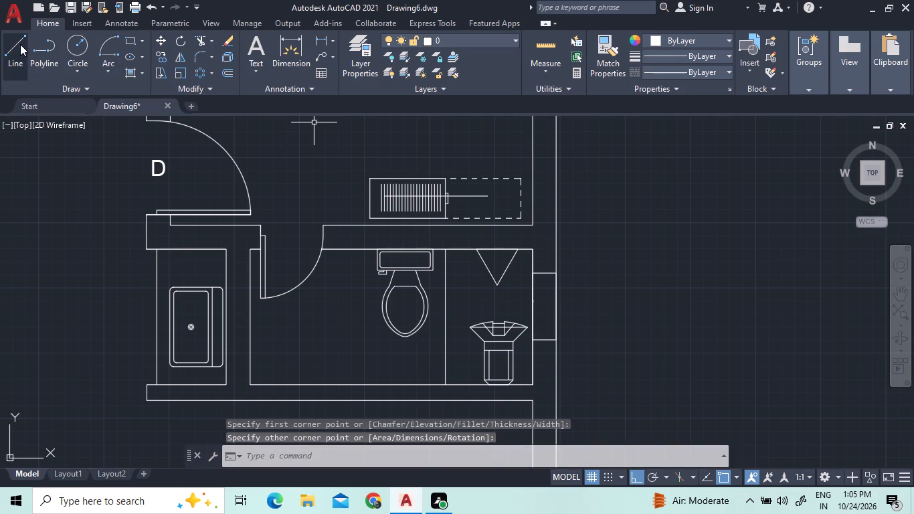
Draw a vertical centre line through the new window rectangle, joining the midpoints of its short sides.
{"action": "left_click", "coordinate": [18, 44]}
{"action": "left_click", "coordinate": [547, 273]}
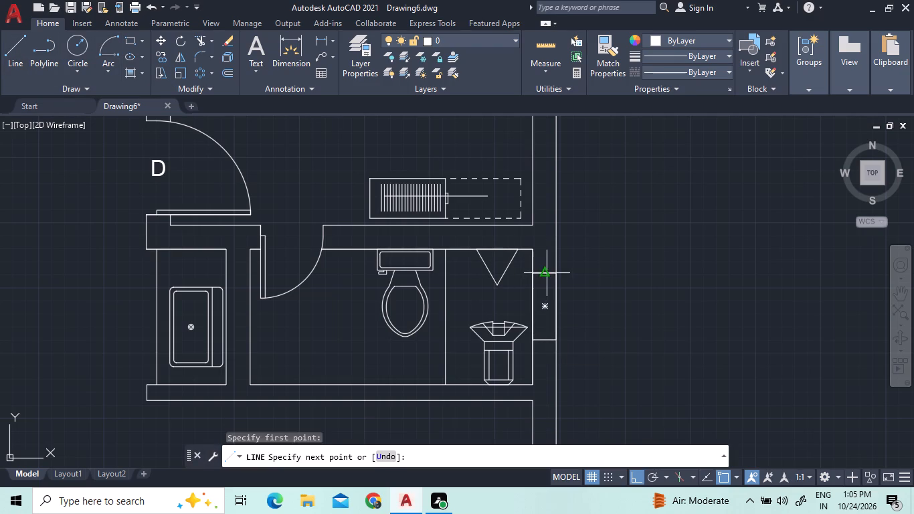
{"action": "left_click", "coordinate": [543, 343]}
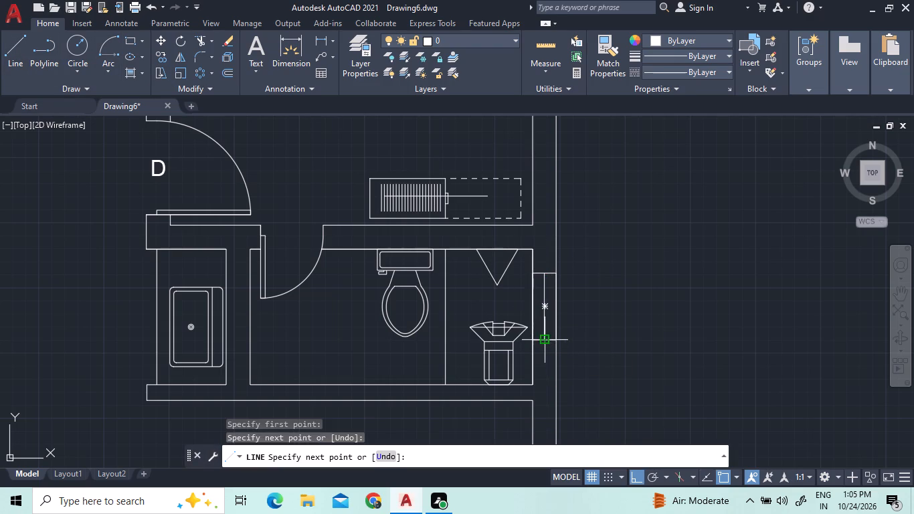
{"action": "right_click", "coordinate": [588, 282]}
{"action": "left_click", "coordinate": [604, 288]}
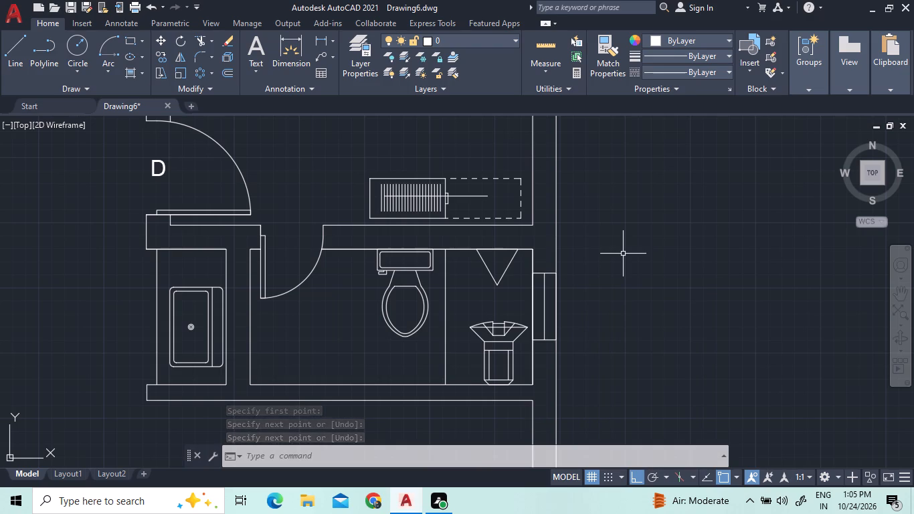
Offset three lines of the room south of the kitchen by 35: the short northwest outer line, the upper inner wall line and the lower west jog line.
{"action": "scroll", "coordinate": [692, 294], "scroll_direction": "down", "scroll_amount": 1}
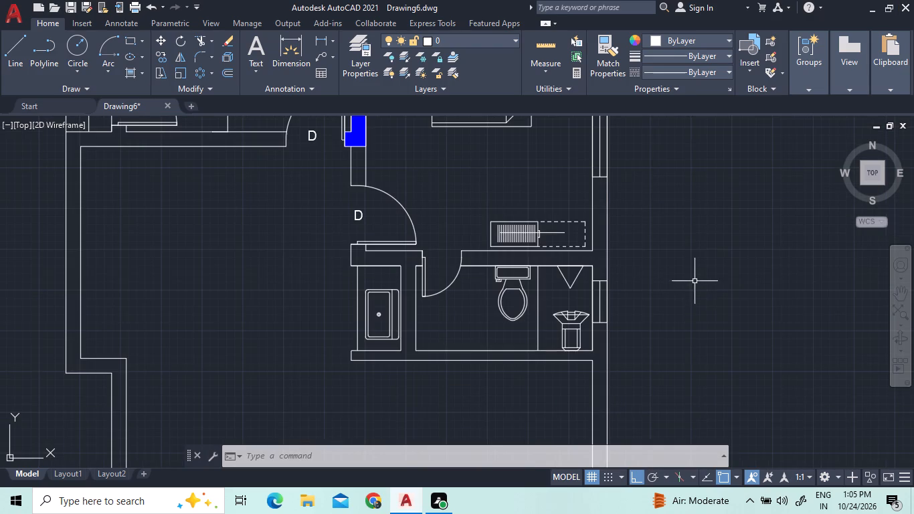
{"action": "scroll", "coordinate": [678, 308], "scroll_direction": "down", "scroll_amount": 1}
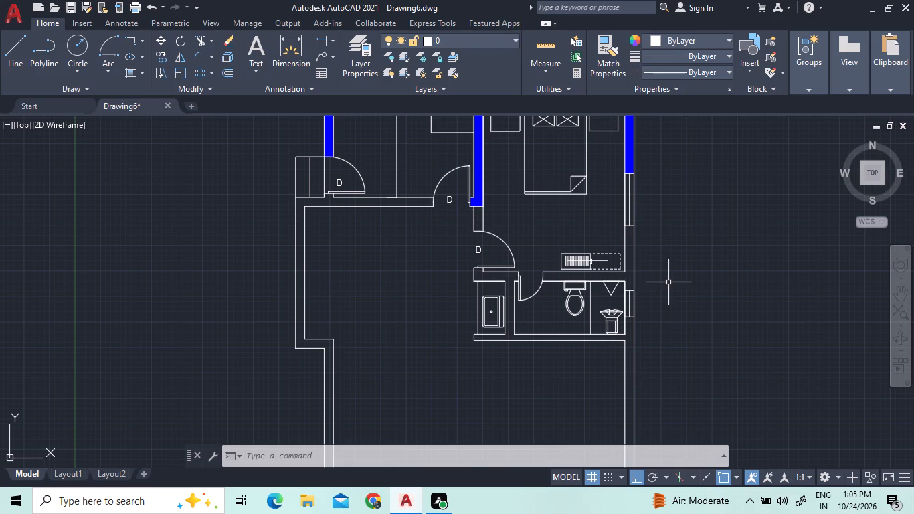
{"action": "middle_click_drag", "start_coordinate": [662, 273], "coordinate": [581, 254]}
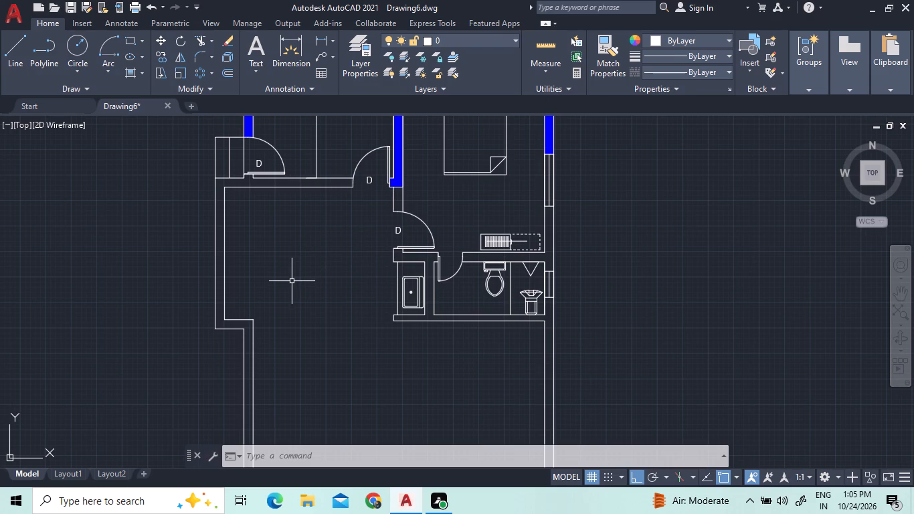
{"action": "middle_click_drag", "start_coordinate": [291, 283], "coordinate": [183, 304]}
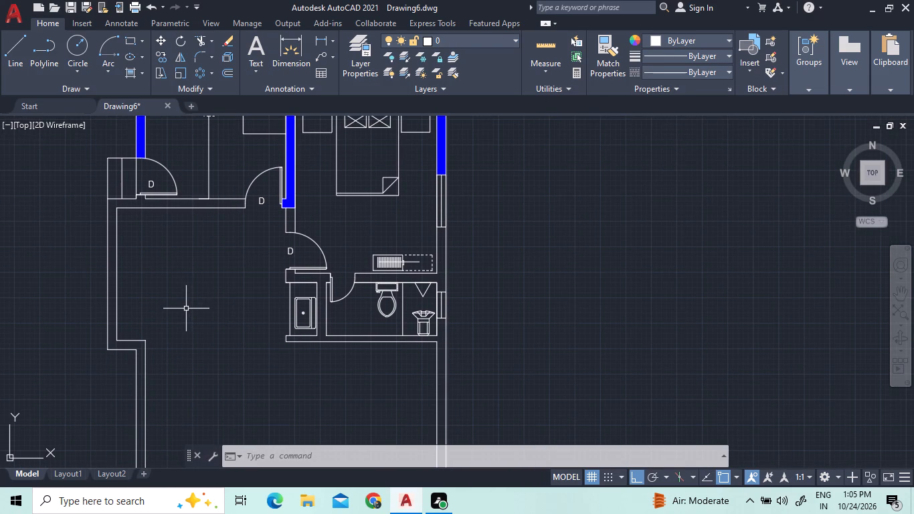
{"action": "scroll", "coordinate": [198, 296], "scroll_direction": "down", "scroll_amount": 2}
{"action": "scroll", "coordinate": [200, 244], "scroll_direction": "up", "scroll_amount": 3}
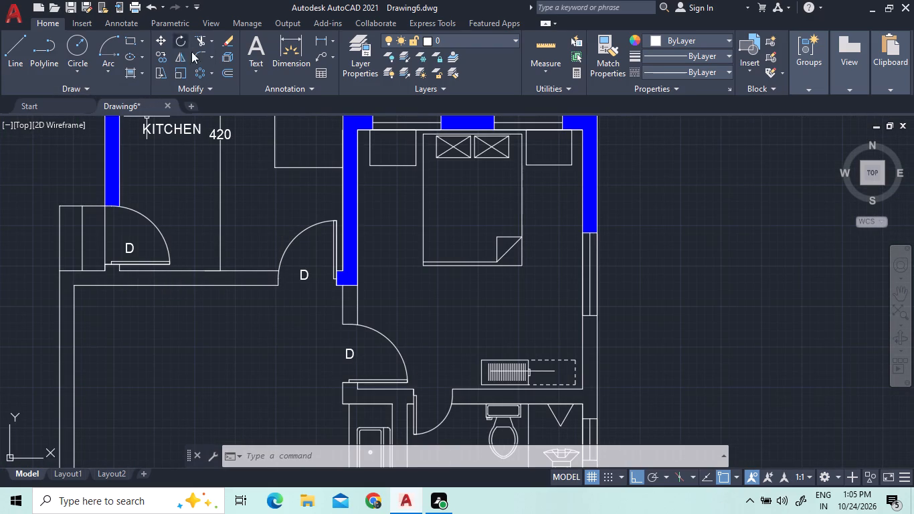
{"action": "left_click", "coordinate": [222, 74]}
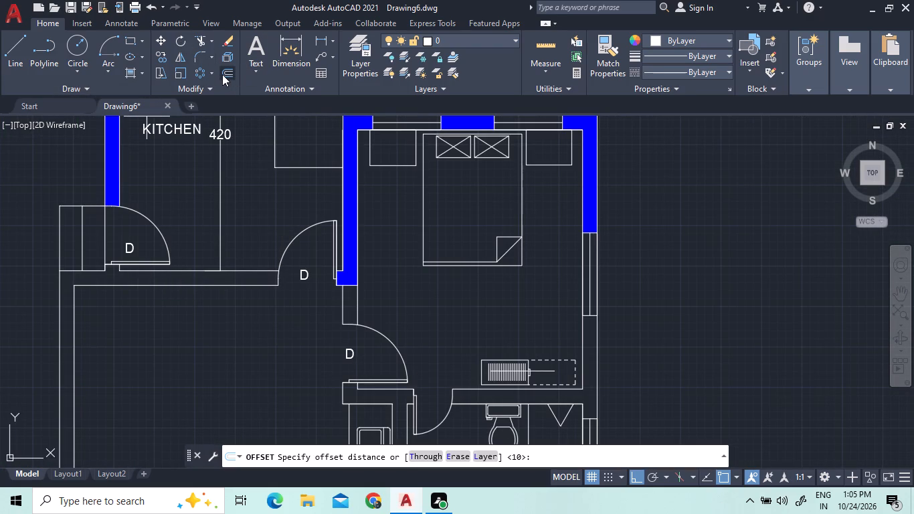
{"action": "type", "text": "35"}
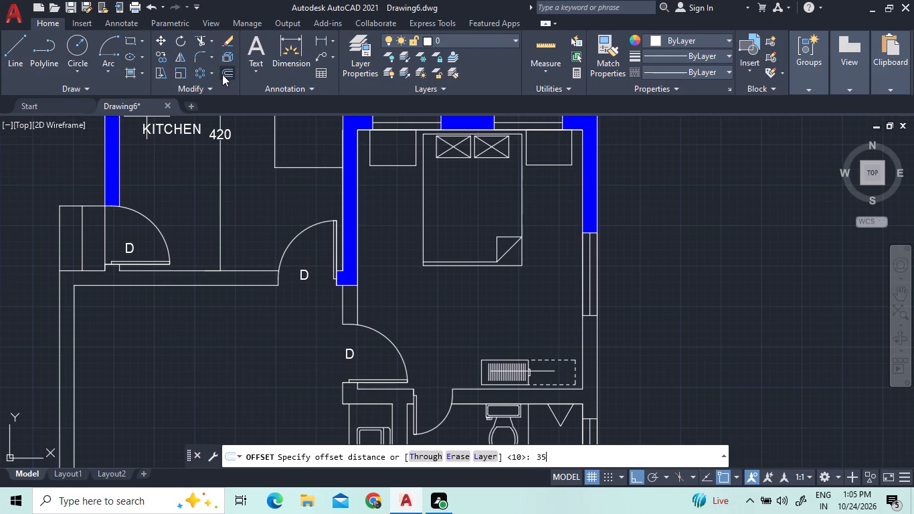
{"action": "key", "text": "Return"}
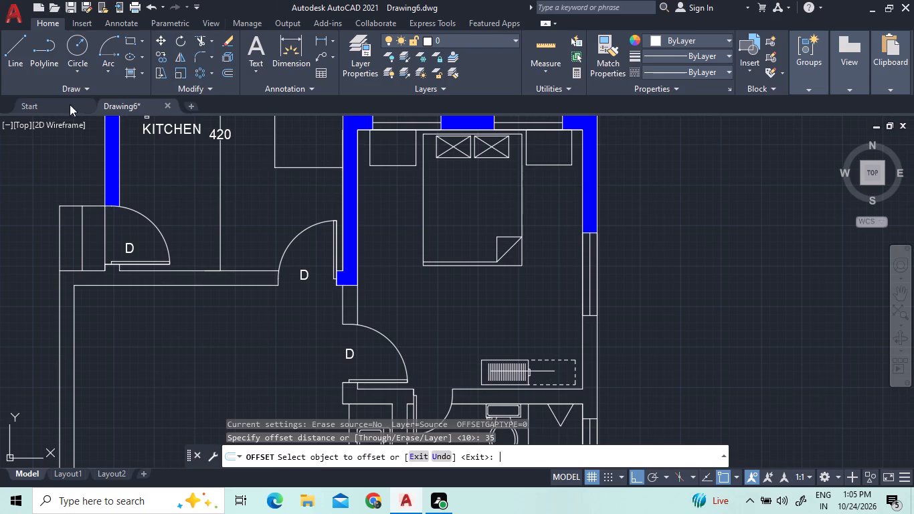
{"action": "left_click", "coordinate": [75, 272]}
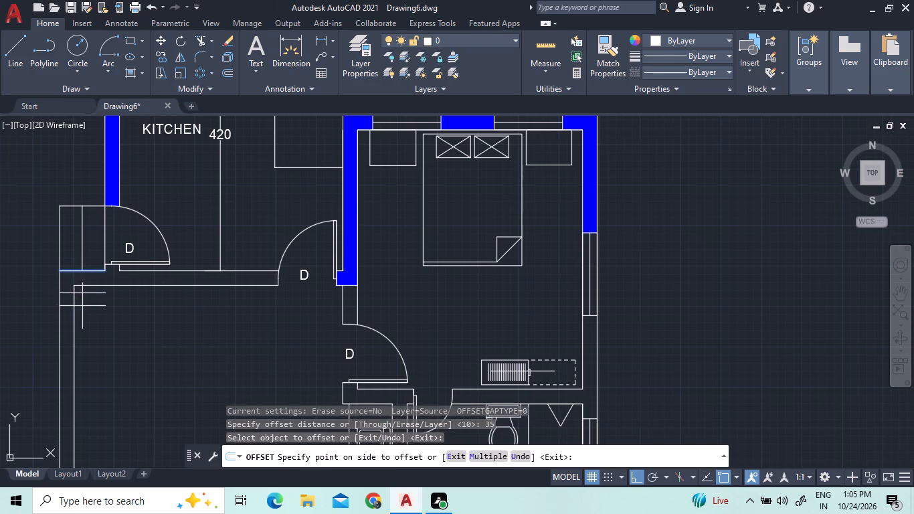
{"action": "left_click", "coordinate": [50, 292]}
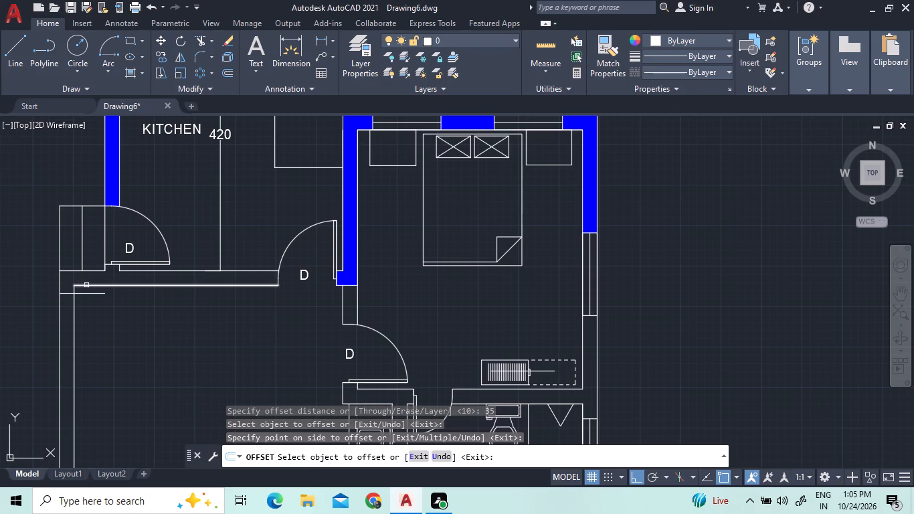
{"action": "left_click", "coordinate": [86, 285]}
{"action": "left_click", "coordinate": [85, 315]}
{"action": "scroll", "coordinate": [100, 291], "scroll_direction": "down", "scroll_amount": 3}
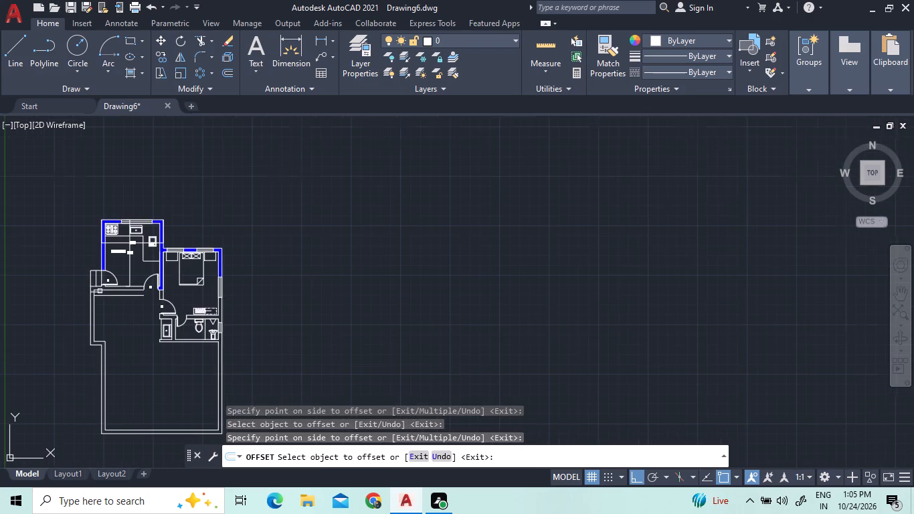
{"action": "scroll", "coordinate": [98, 368], "scroll_direction": "up", "scroll_amount": 3}
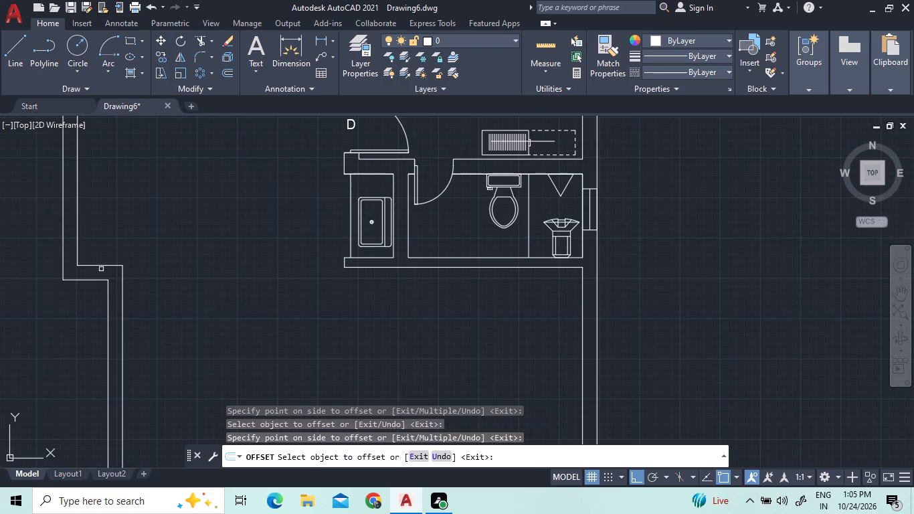
{"action": "left_click", "coordinate": [101, 263]}
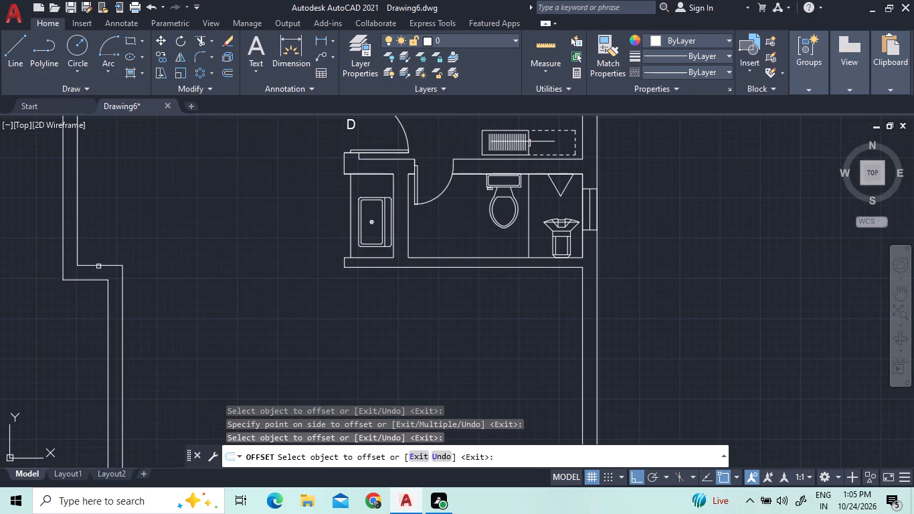
{"action": "left_click", "coordinate": [98, 266]}
{"action": "left_click", "coordinate": [101, 238]}
{"action": "scroll", "coordinate": [107, 281], "scroll_direction": "down", "scroll_amount": 3}
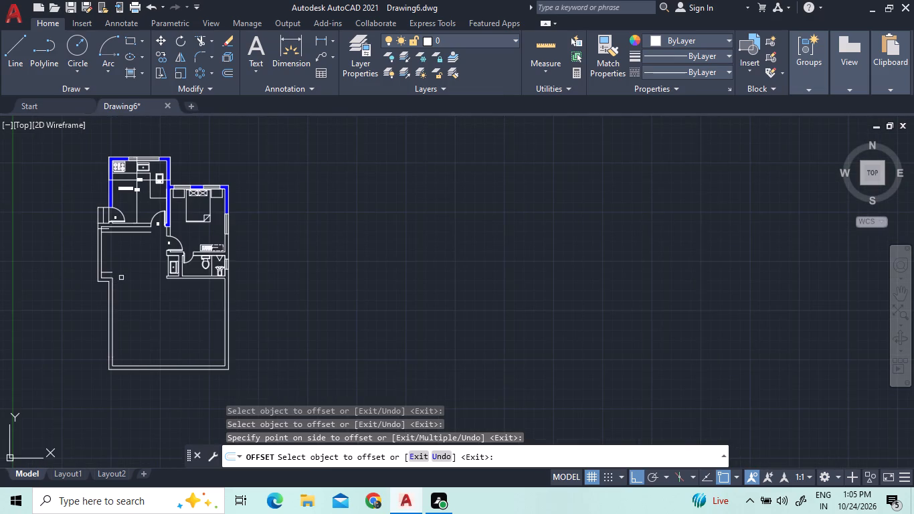
{"action": "scroll", "coordinate": [107, 209], "scroll_direction": "up", "scroll_amount": 2}
{"action": "right_click", "coordinate": [120, 329]}
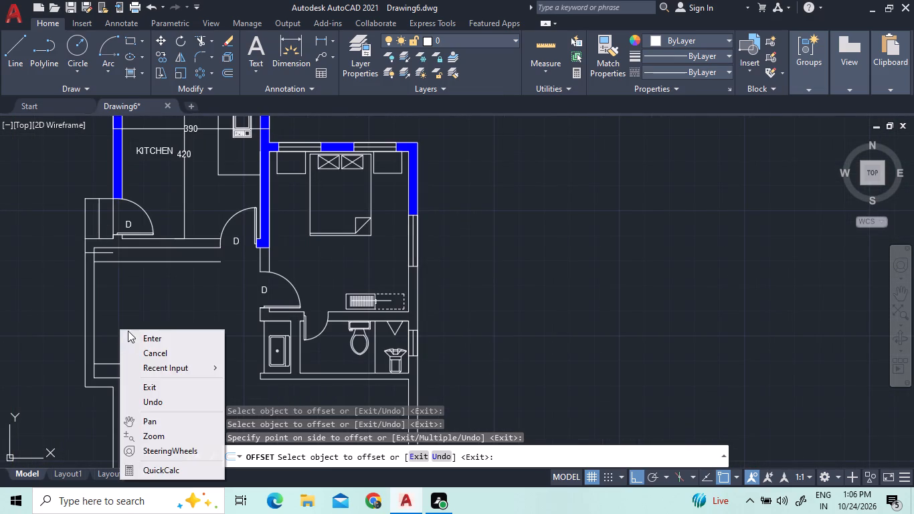
{"action": "left_click", "coordinate": [130, 334]}
Delete the short offset line crossing the west wall at the room's northwest corner.
{"action": "left_click", "coordinate": [109, 254]}
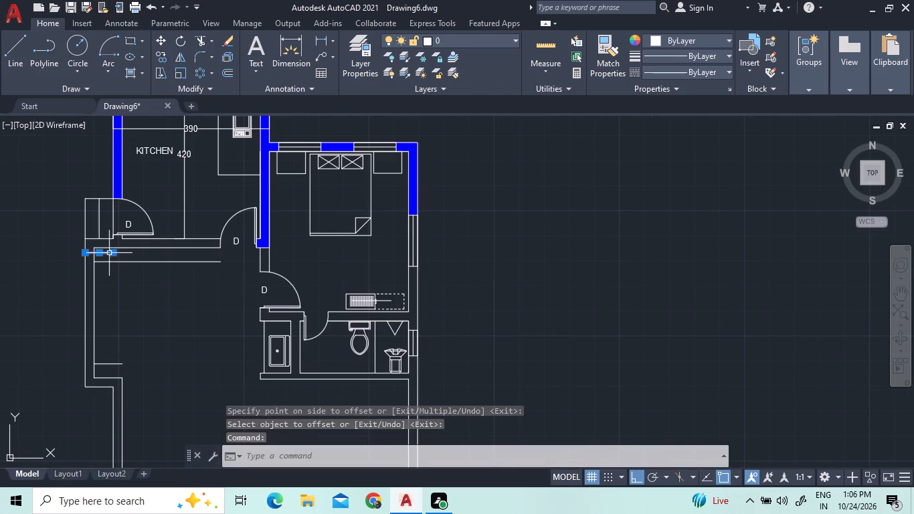
{"action": "key", "text": "Delete"}
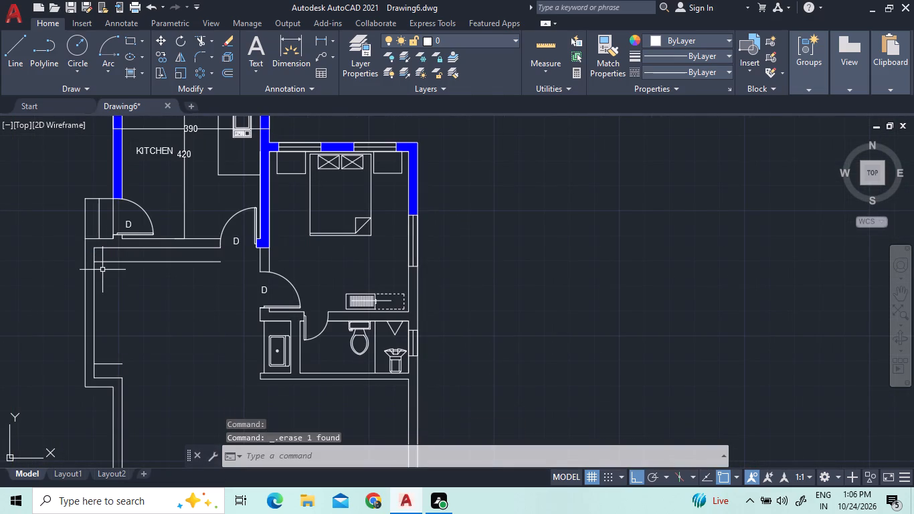
Mirror the short offset line above the lower west jog about the outer west wall line, erasing the source line.
{"action": "left_click", "coordinate": [115, 363]}
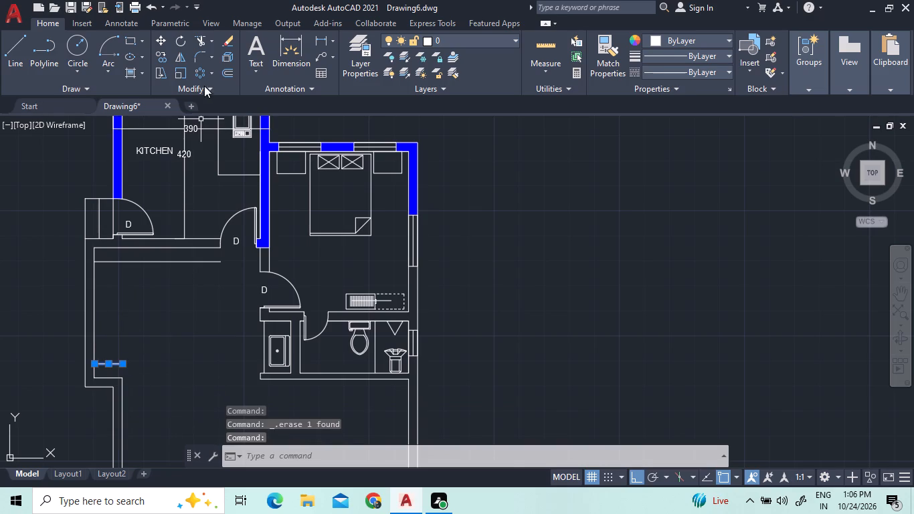
{"action": "left_click", "coordinate": [181, 61]}
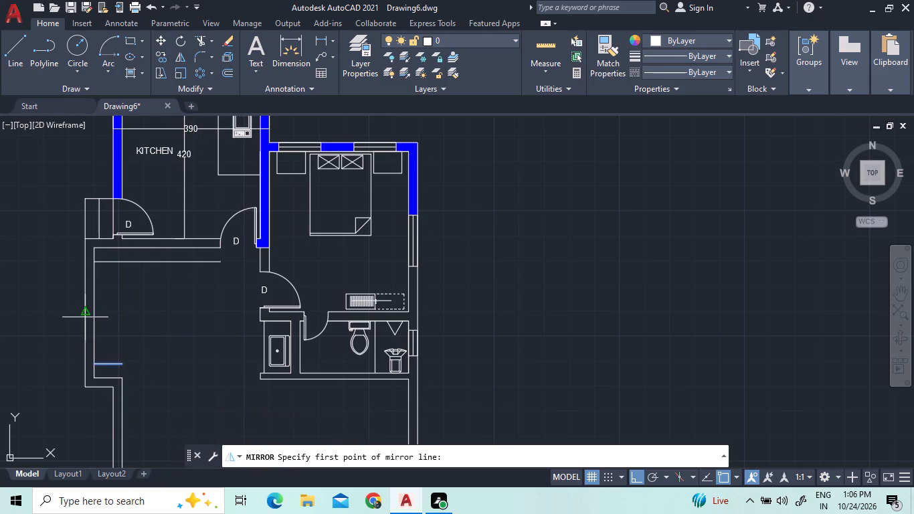
{"action": "scroll", "coordinate": [81, 377], "scroll_direction": "up", "scroll_amount": 2}
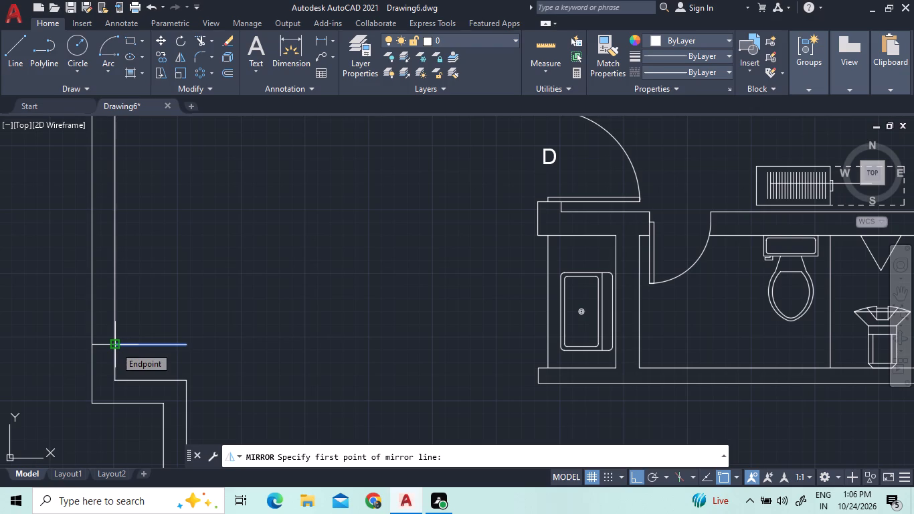
{"action": "left_click", "coordinate": [96, 348]}
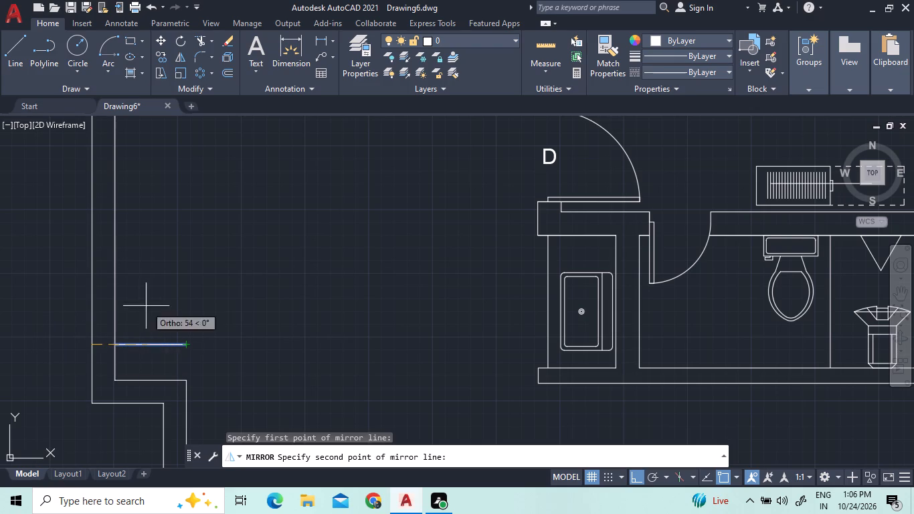
{"action": "left_click", "coordinate": [84, 298]}
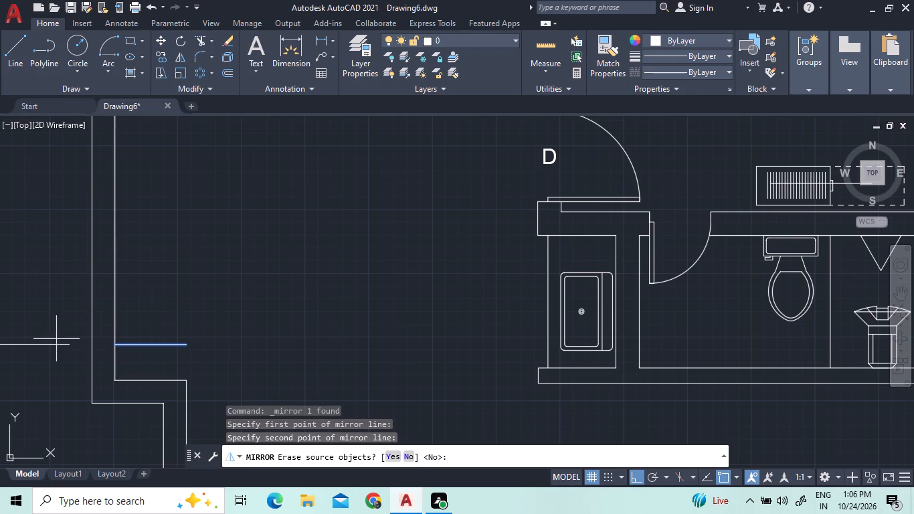
{"action": "scroll", "coordinate": [68, 328], "scroll_direction": "down", "scroll_amount": 2}
{"action": "scroll", "coordinate": [66, 329], "scroll_direction": "up", "scroll_amount": 3}
{"action": "scroll", "coordinate": [67, 347], "scroll_direction": "down", "scroll_amount": 2}
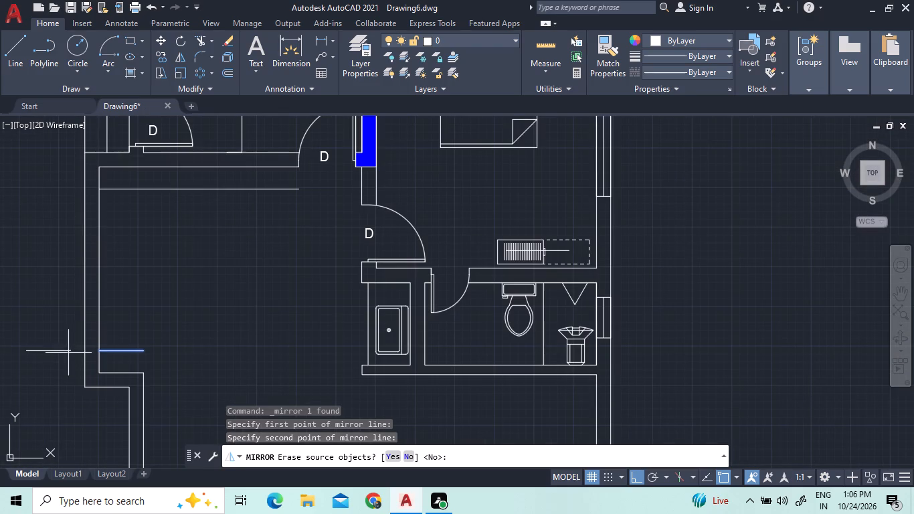
{"action": "left_click", "coordinate": [391, 454]}
Move the short line above the lower west jog so its east end meets the outer west wall line.
{"action": "left_click", "coordinate": [60, 349]}
{"action": "left_click", "coordinate": [54, 362]}
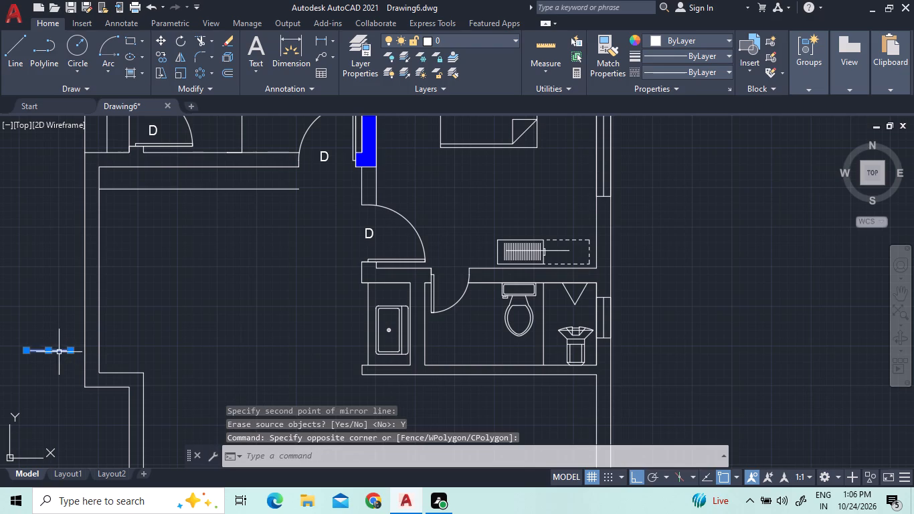
{"action": "right_click", "coordinate": [46, 314]}
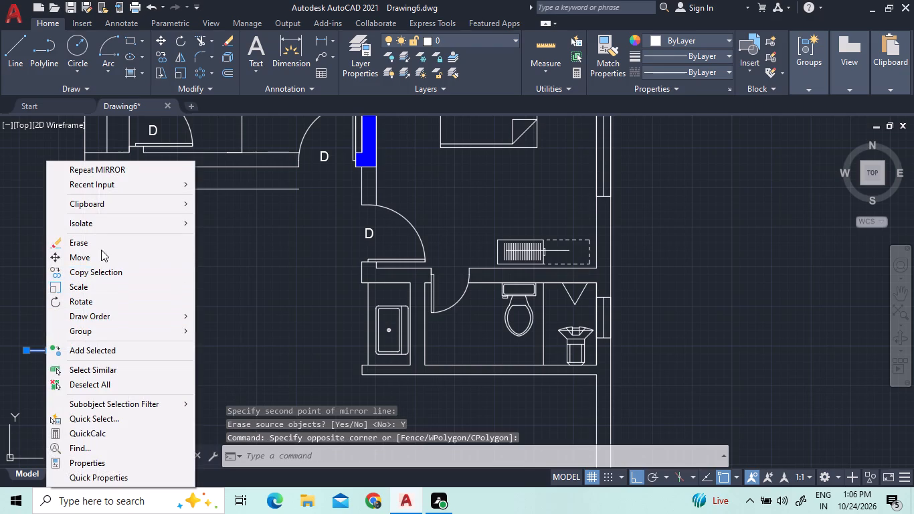
{"action": "left_click", "coordinate": [96, 258]}
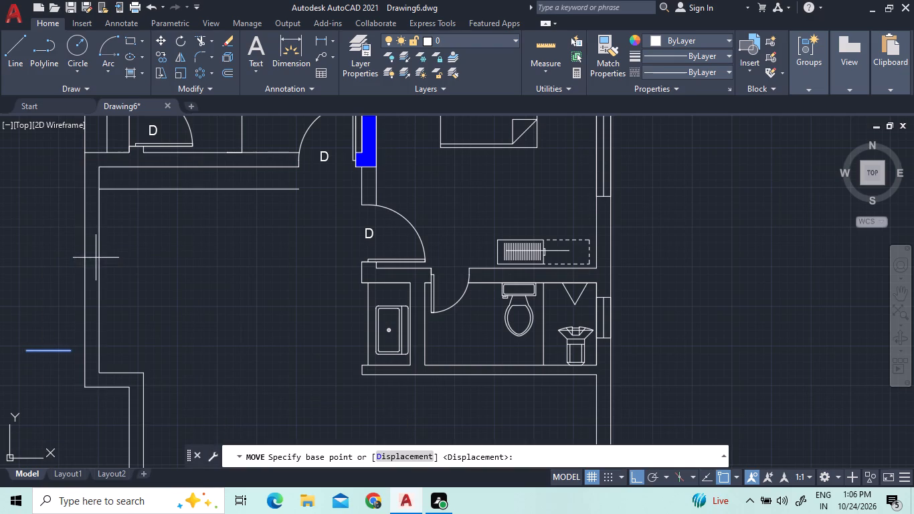
{"action": "scroll", "coordinate": [64, 354], "scroll_direction": "up", "scroll_amount": 3}
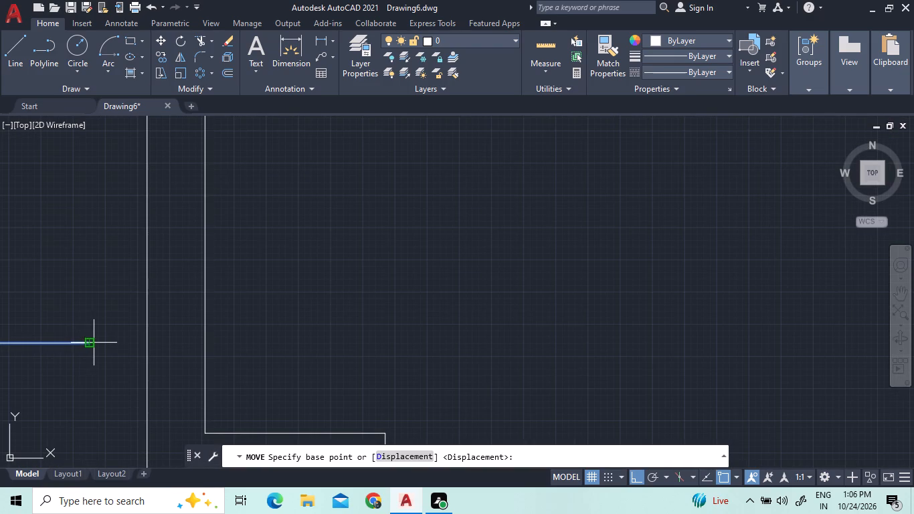
{"action": "left_click", "coordinate": [90, 343]}
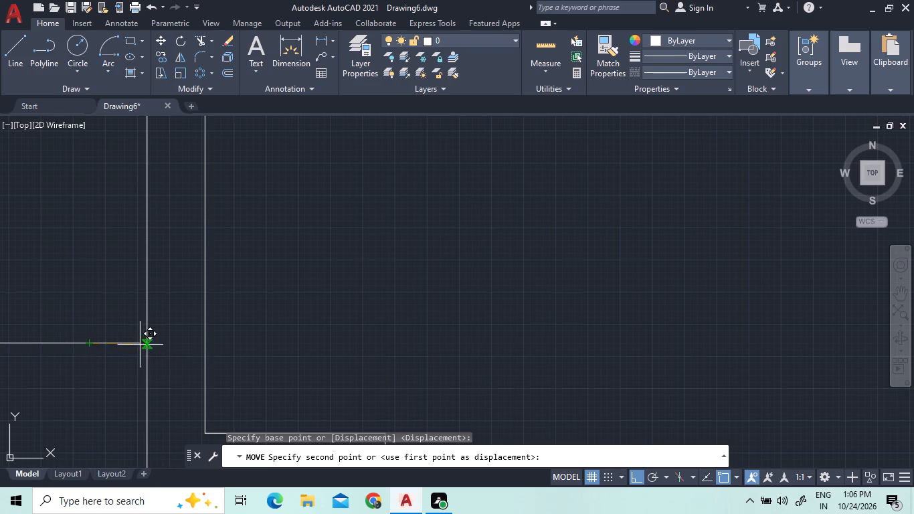
{"action": "left_click", "coordinate": [145, 346]}
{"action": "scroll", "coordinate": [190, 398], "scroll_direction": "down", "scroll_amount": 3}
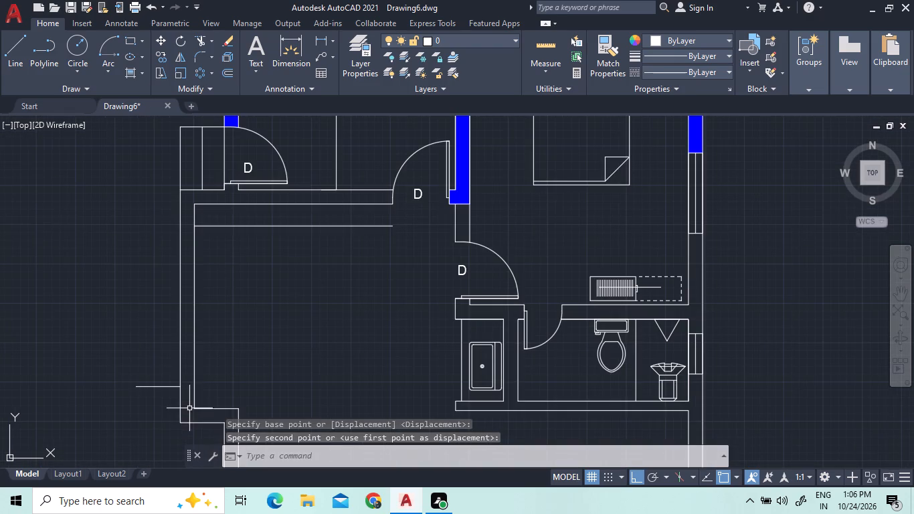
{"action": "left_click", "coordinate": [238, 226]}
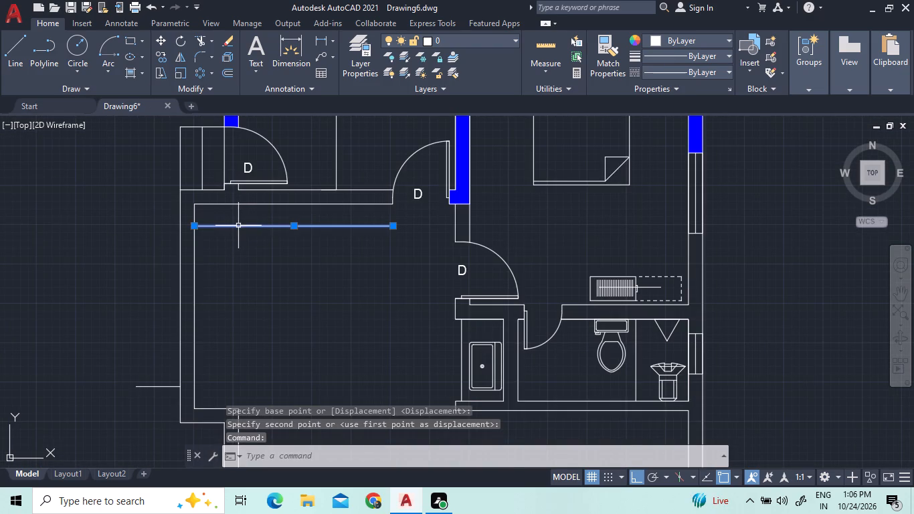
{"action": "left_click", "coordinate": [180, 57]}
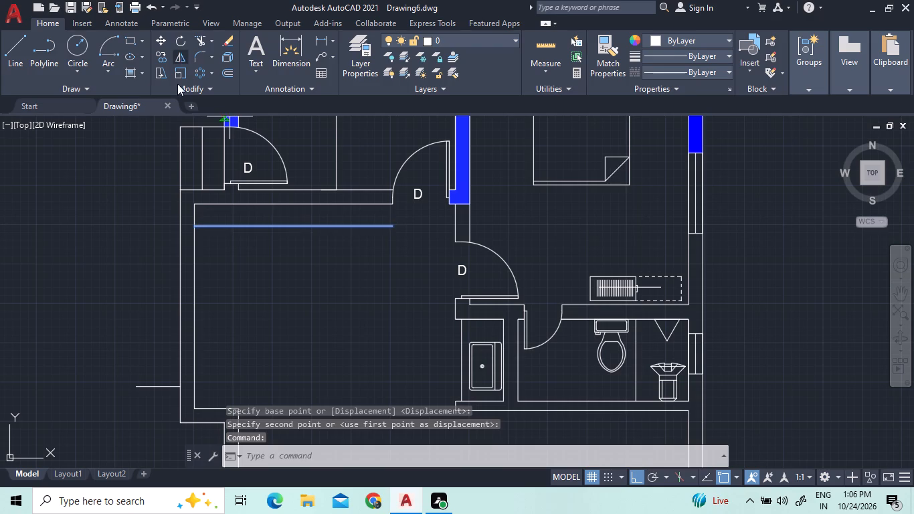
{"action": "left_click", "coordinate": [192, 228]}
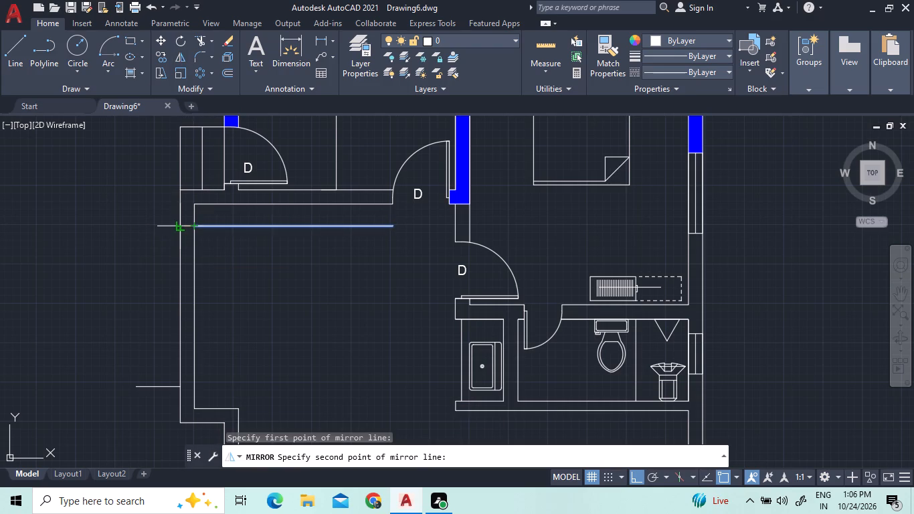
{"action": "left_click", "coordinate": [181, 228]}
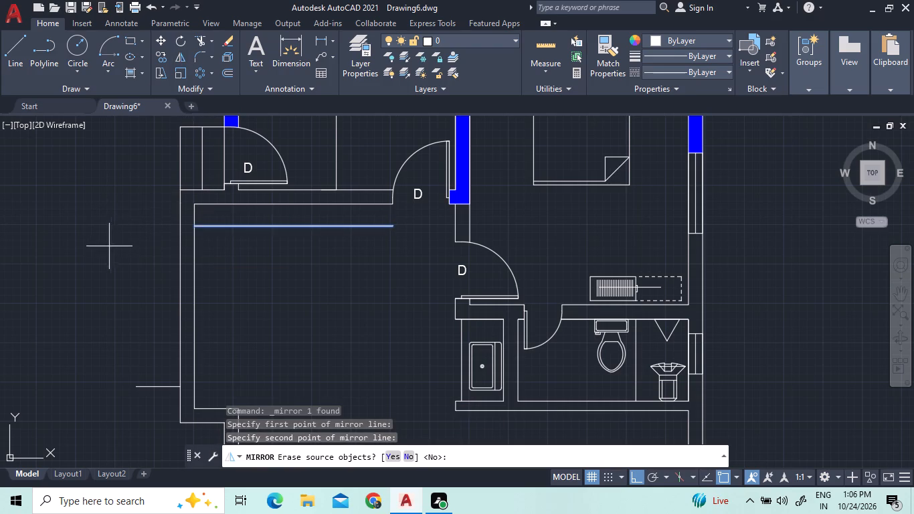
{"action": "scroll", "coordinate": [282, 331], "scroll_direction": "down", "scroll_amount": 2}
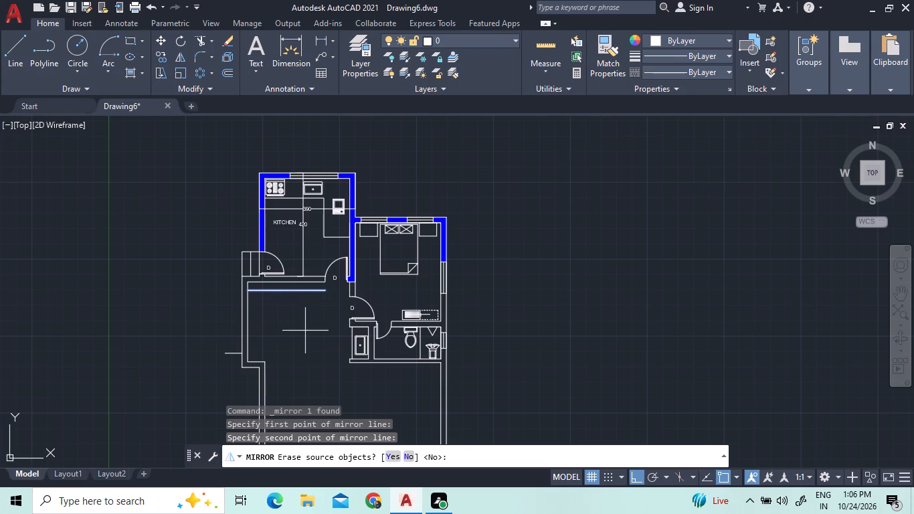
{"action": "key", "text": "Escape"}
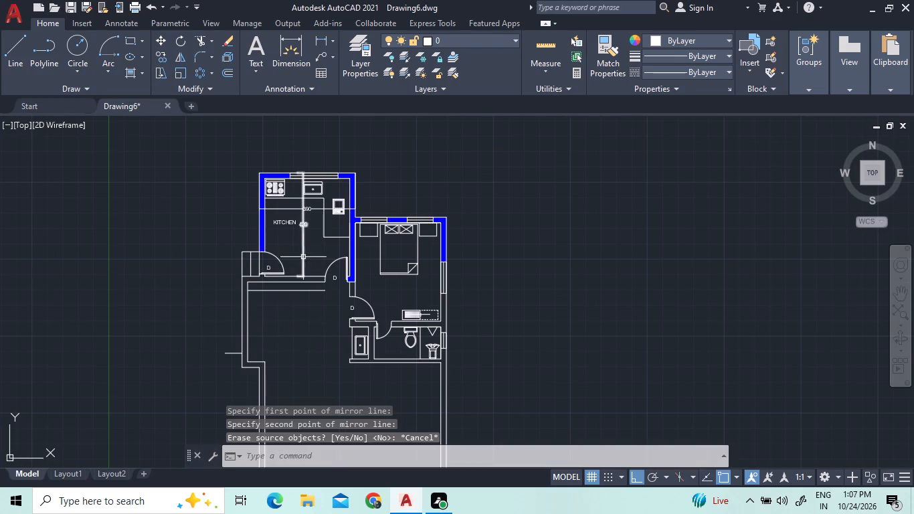
Mirror the long offset line below the room's north wall about the inner west wall line, erasing the source line.
{"action": "scroll", "coordinate": [290, 301], "scroll_direction": "up", "scroll_amount": 3}
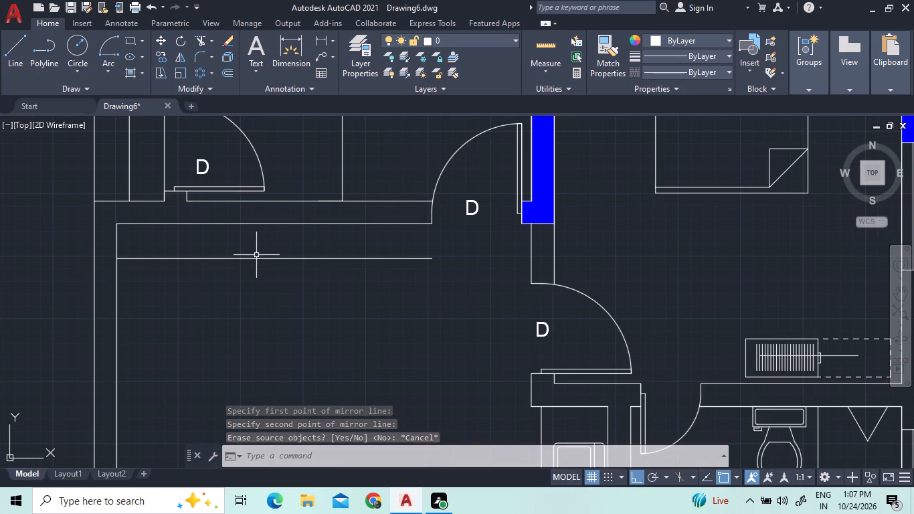
{"action": "left_click", "coordinate": [251, 257]}
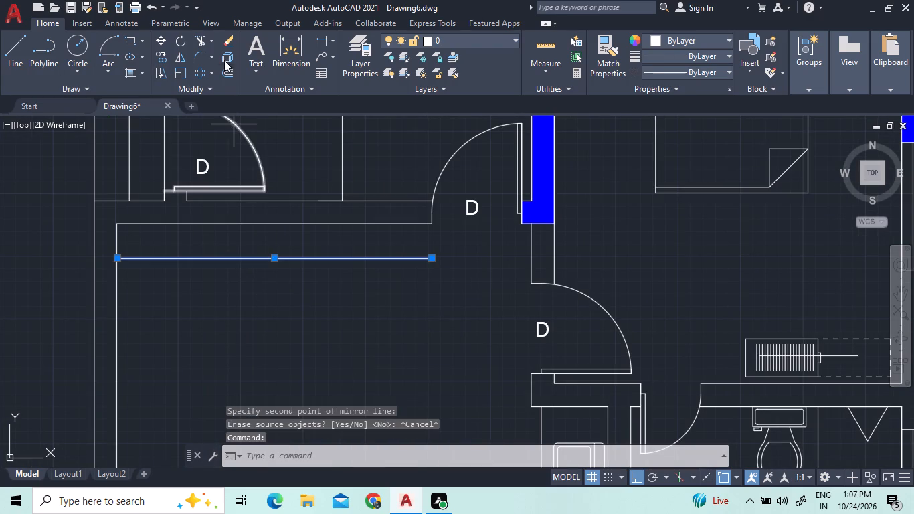
{"action": "left_click", "coordinate": [183, 54]}
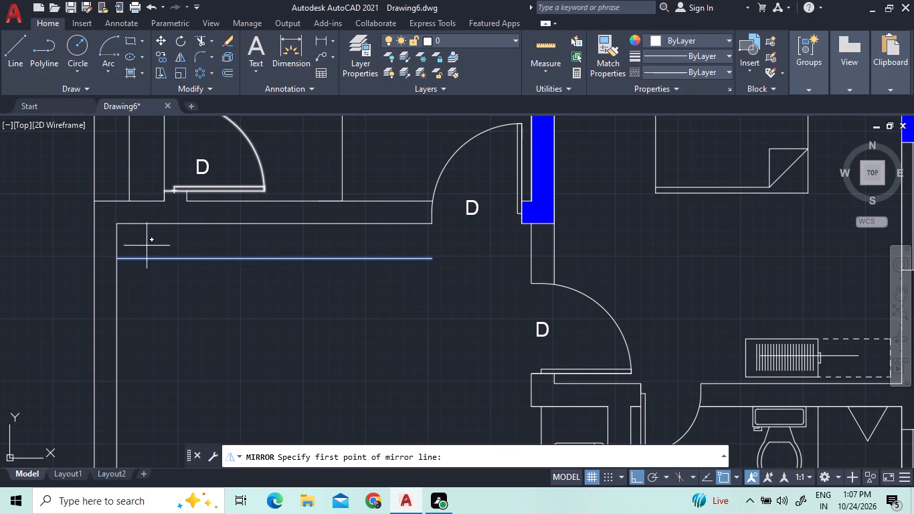
{"action": "left_click", "coordinate": [118, 260]}
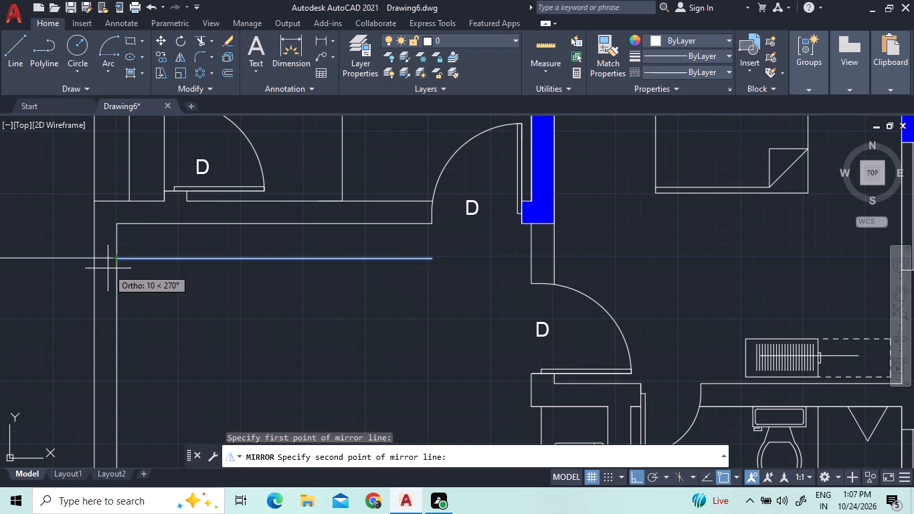
{"action": "left_click", "coordinate": [116, 309]}
{"action": "scroll", "coordinate": [181, 290], "scroll_direction": "down", "scroll_amount": 2}
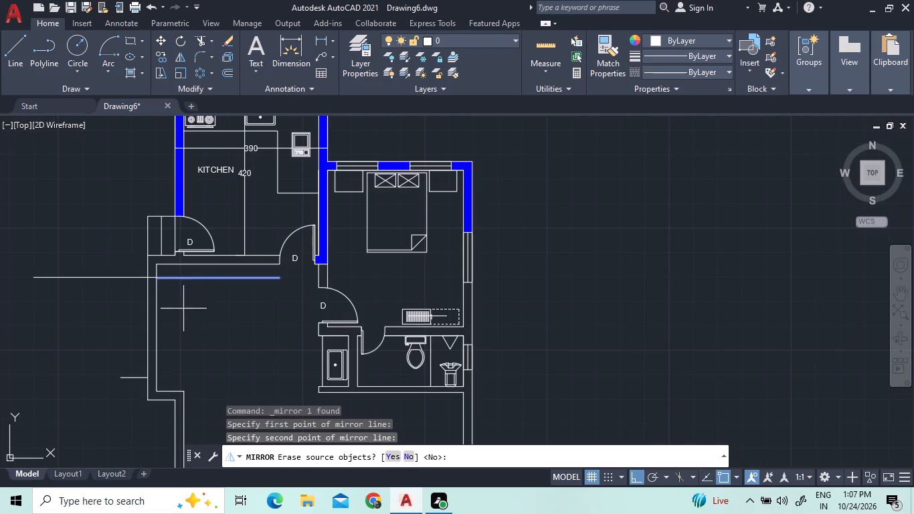
{"action": "left_click", "coordinate": [396, 454]}
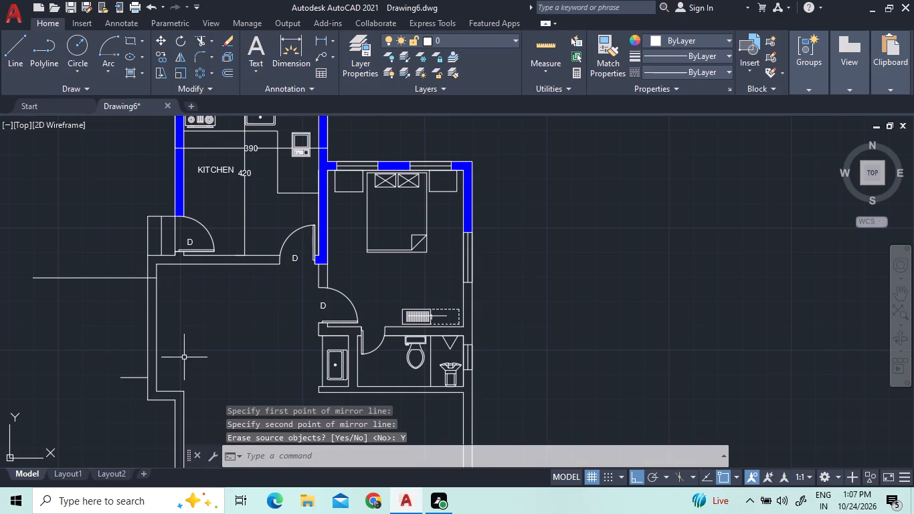
Trim the mirrored line's piece lying between the inner and outer west wall lines.
{"action": "left_click", "coordinate": [200, 39]}
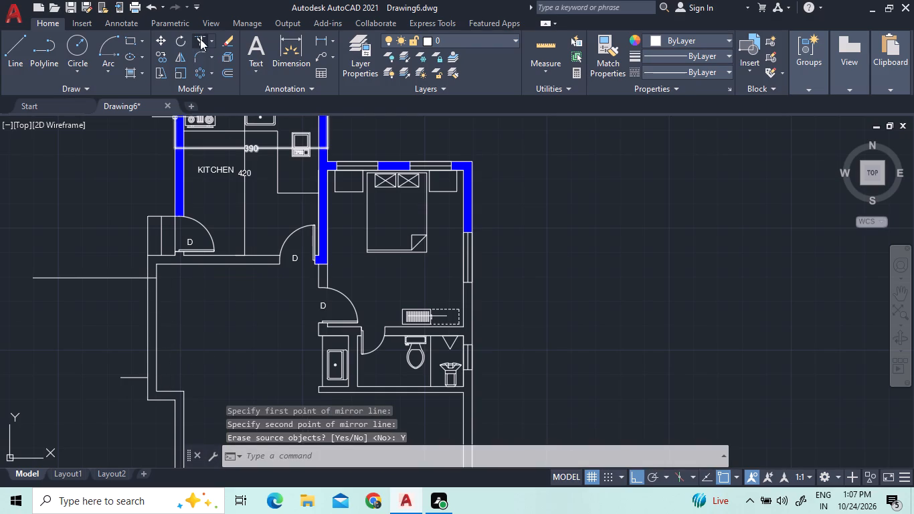
{"action": "left_click", "coordinate": [153, 278]}
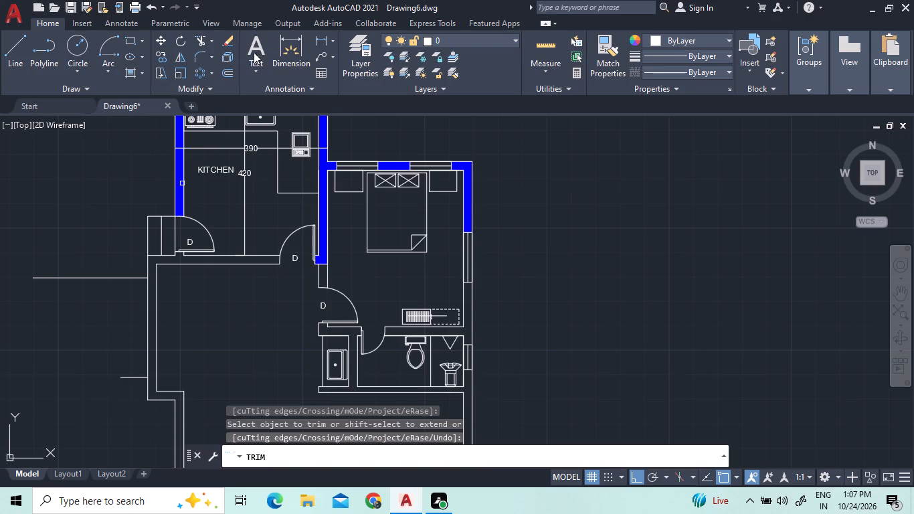
Measure the two horizontal lines projecting west from the room's outer wall.
{"action": "left_click", "coordinate": [545, 44]}
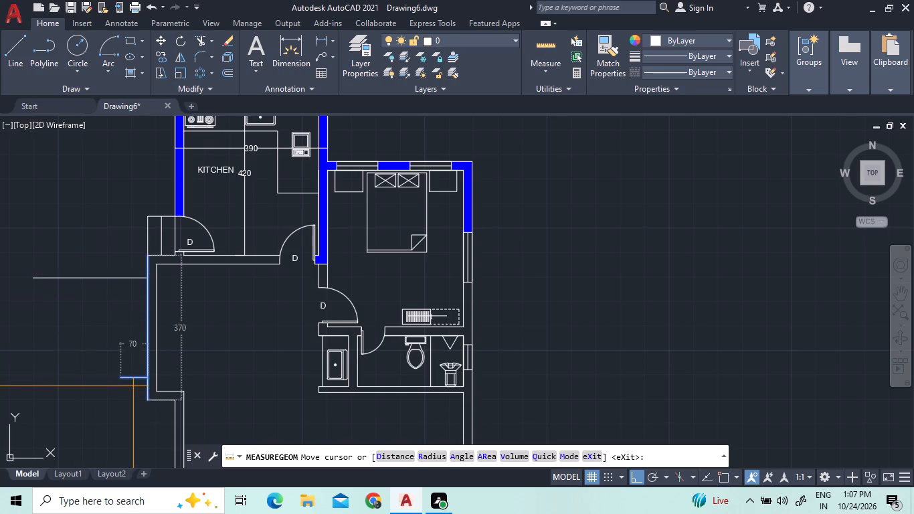
{"action": "scroll", "coordinate": [133, 385], "scroll_direction": "up", "scroll_amount": 3}
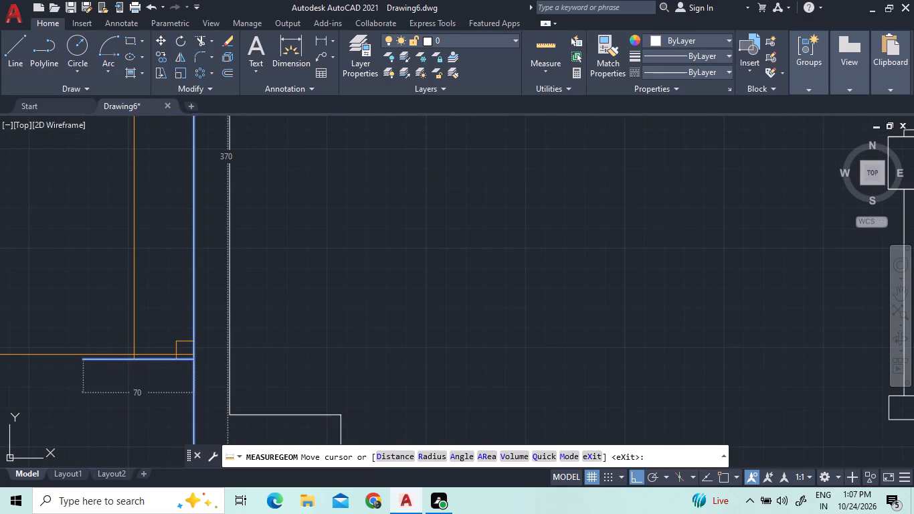
{"action": "scroll", "coordinate": [134, 355], "scroll_direction": "down", "scroll_amount": 3}
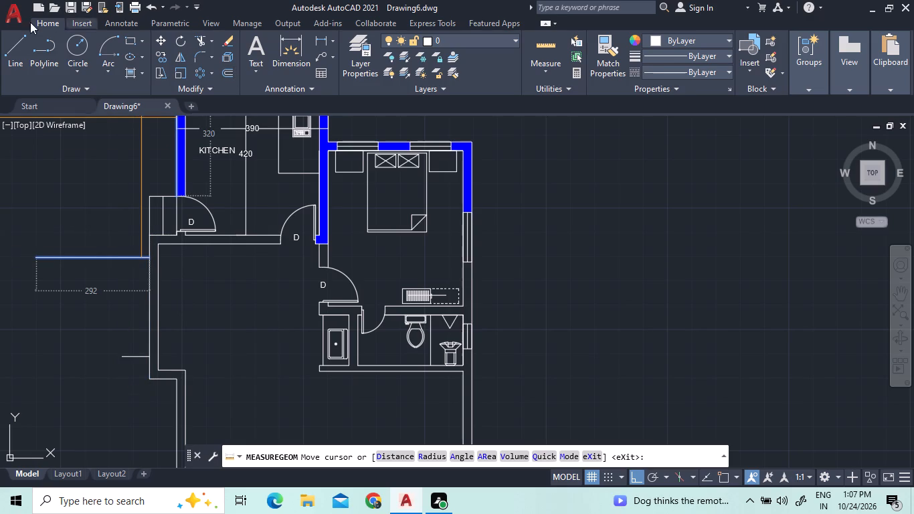
Draw a vertical line from the lower projecting line's west end up to the long upper projecting line.
{"action": "left_click", "coordinate": [17, 50]}
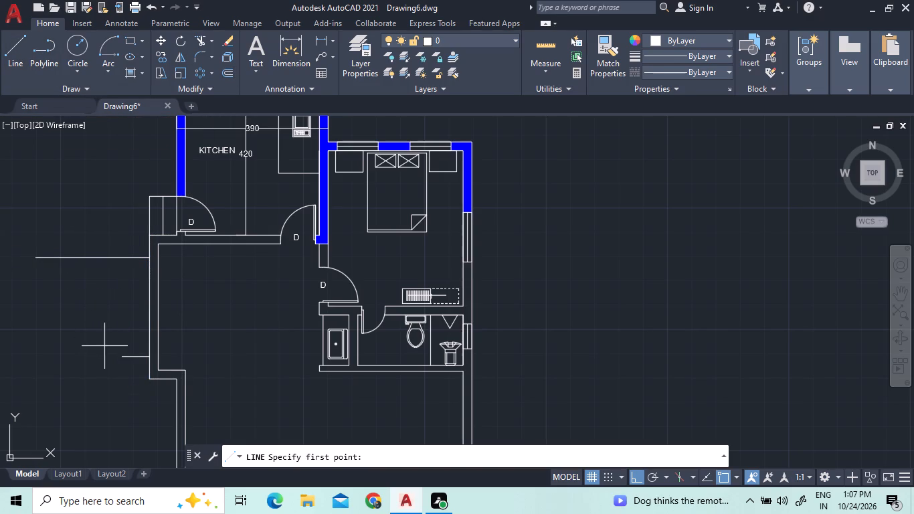
{"action": "scroll", "coordinate": [121, 355], "scroll_direction": "up", "scroll_amount": 4}
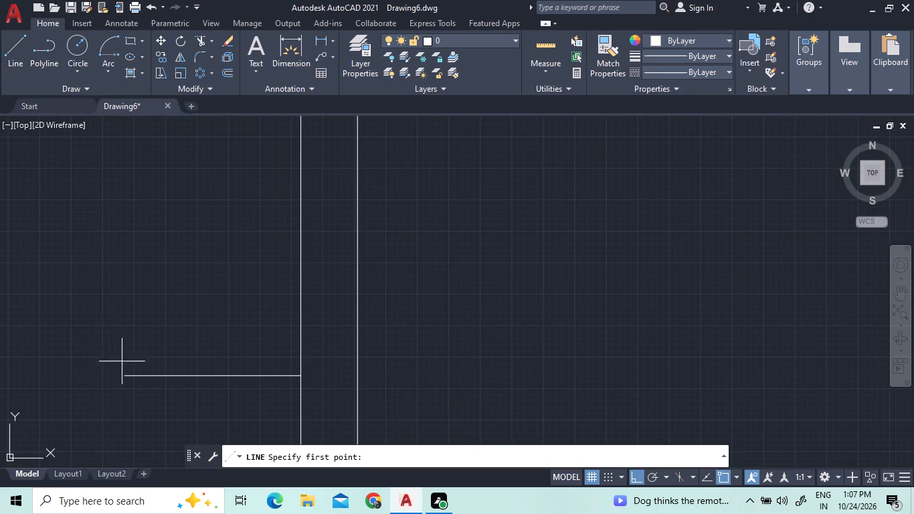
{"action": "left_click", "coordinate": [122, 373]}
{"action": "scroll", "coordinate": [135, 265], "scroll_direction": "down", "scroll_amount": 2}
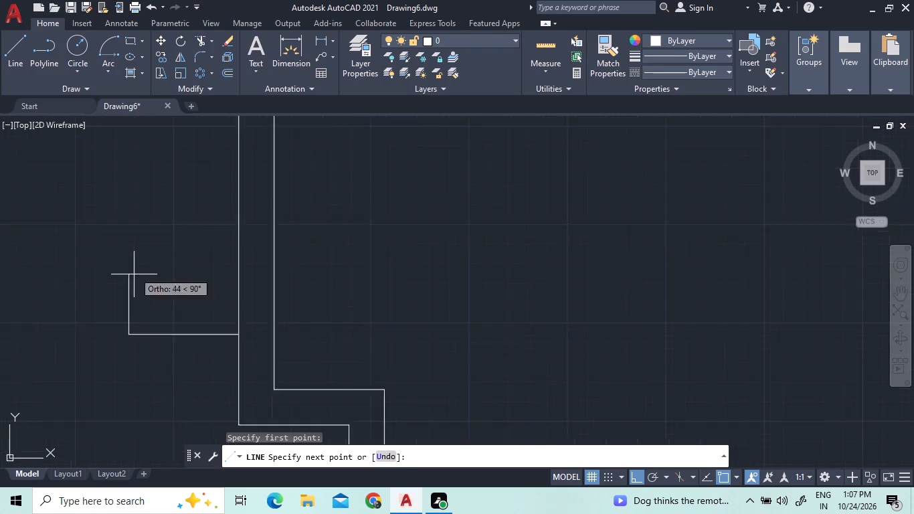
{"action": "scroll", "coordinate": [132, 282], "scroll_direction": "down", "scroll_amount": 2}
{"action": "scroll", "coordinate": [125, 192], "scroll_direction": "up", "scroll_amount": 4}
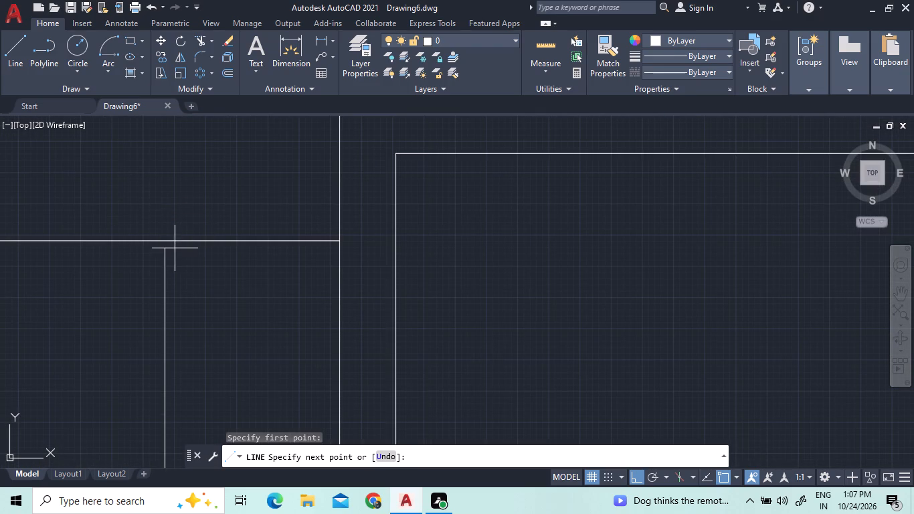
{"action": "left_click", "coordinate": [163, 243]}
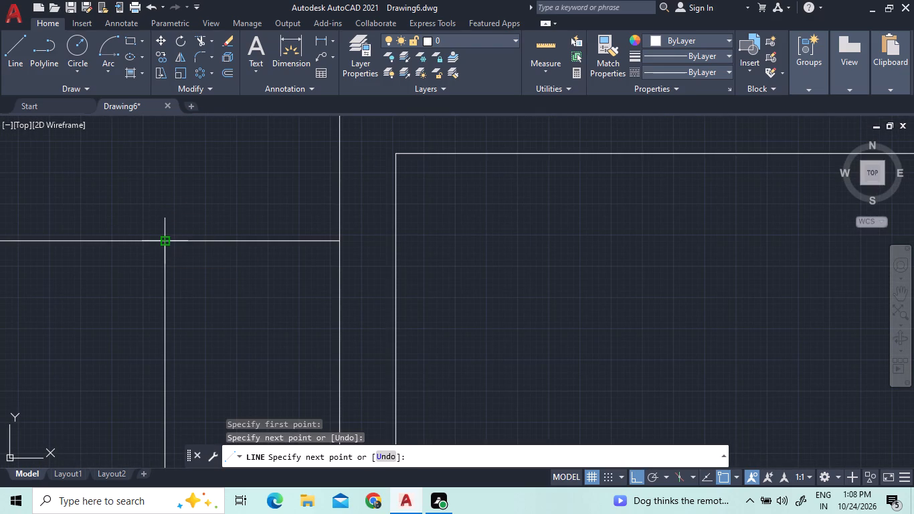
{"action": "right_click", "coordinate": [122, 167]}
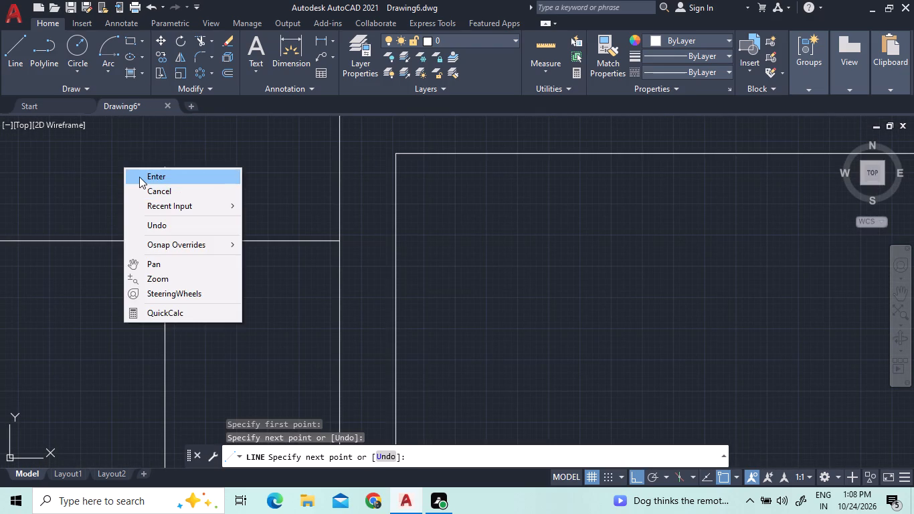
{"action": "left_click", "coordinate": [139, 177]}
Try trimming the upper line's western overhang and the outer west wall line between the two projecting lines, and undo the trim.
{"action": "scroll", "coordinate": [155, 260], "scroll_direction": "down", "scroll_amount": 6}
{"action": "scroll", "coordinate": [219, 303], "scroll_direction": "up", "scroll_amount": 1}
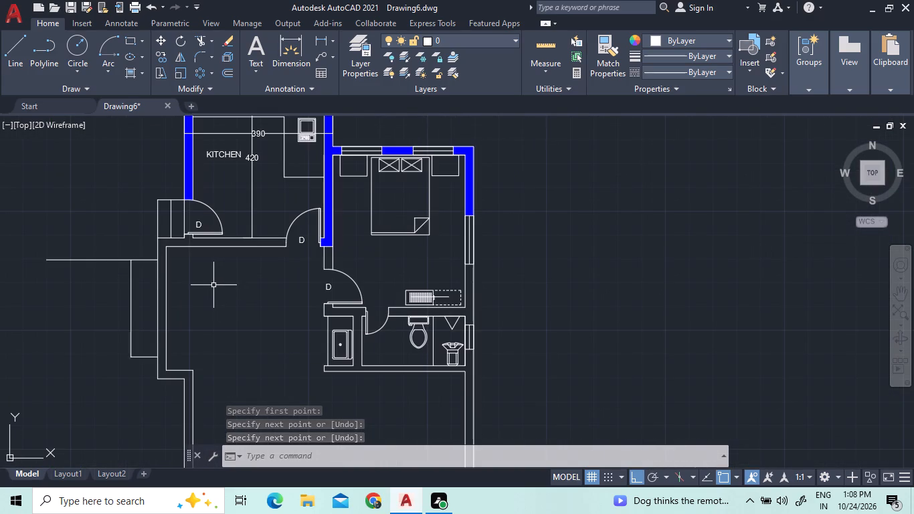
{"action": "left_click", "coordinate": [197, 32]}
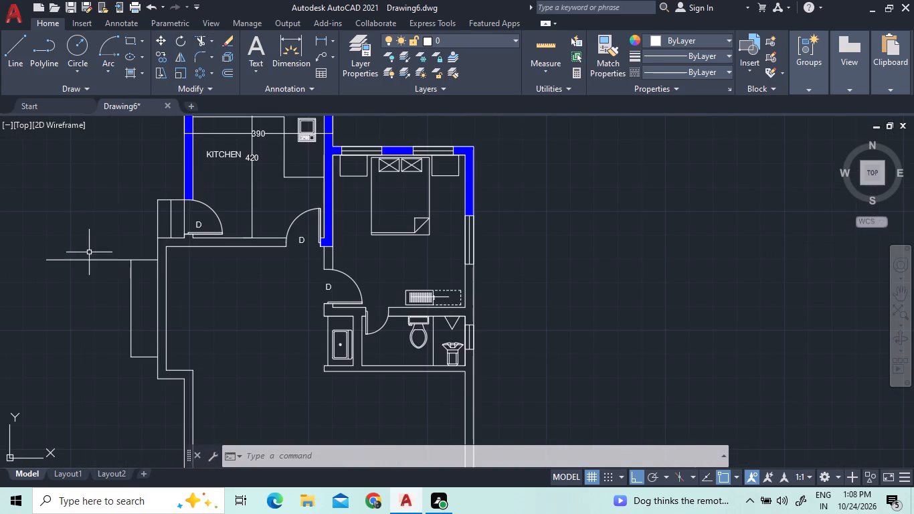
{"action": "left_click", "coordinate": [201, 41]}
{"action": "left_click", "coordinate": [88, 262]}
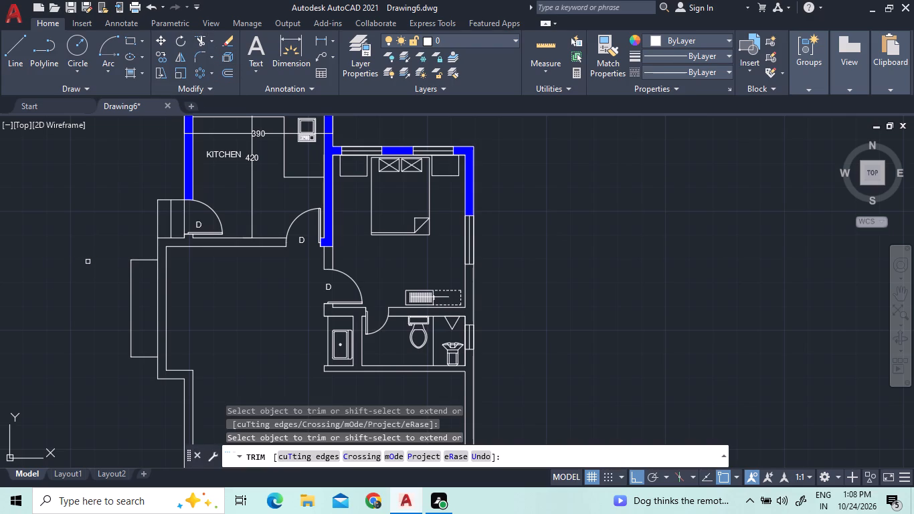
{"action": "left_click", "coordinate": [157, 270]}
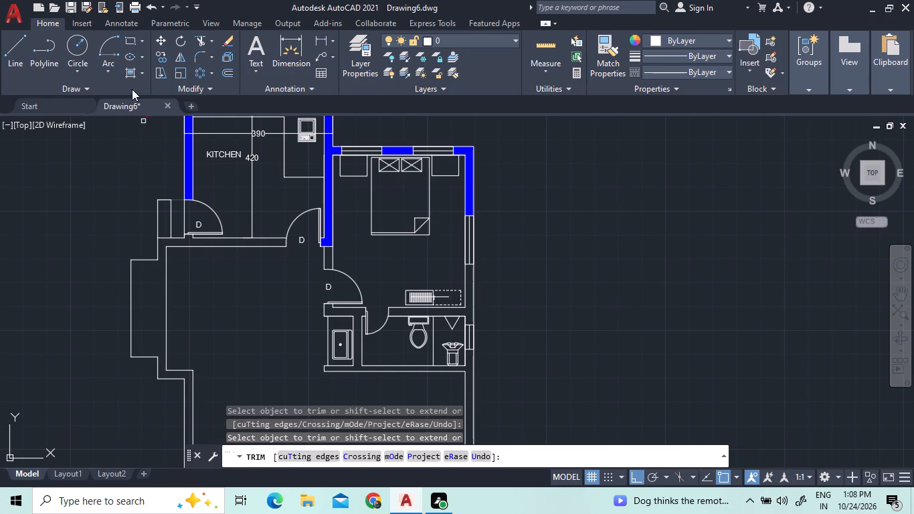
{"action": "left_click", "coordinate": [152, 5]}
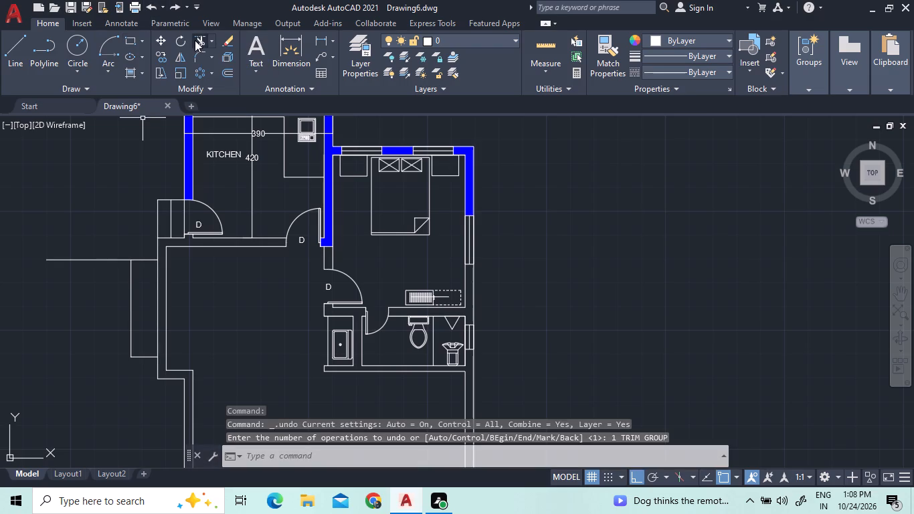
Trim the upper projecting line's overhang west of the projection's vertical line.
{"action": "left_click", "coordinate": [201, 40]}
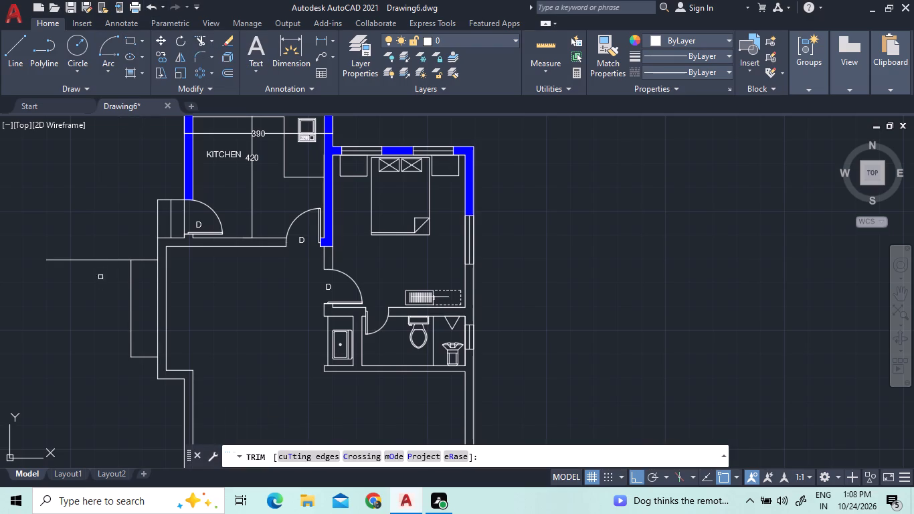
{"action": "left_click", "coordinate": [100, 258]}
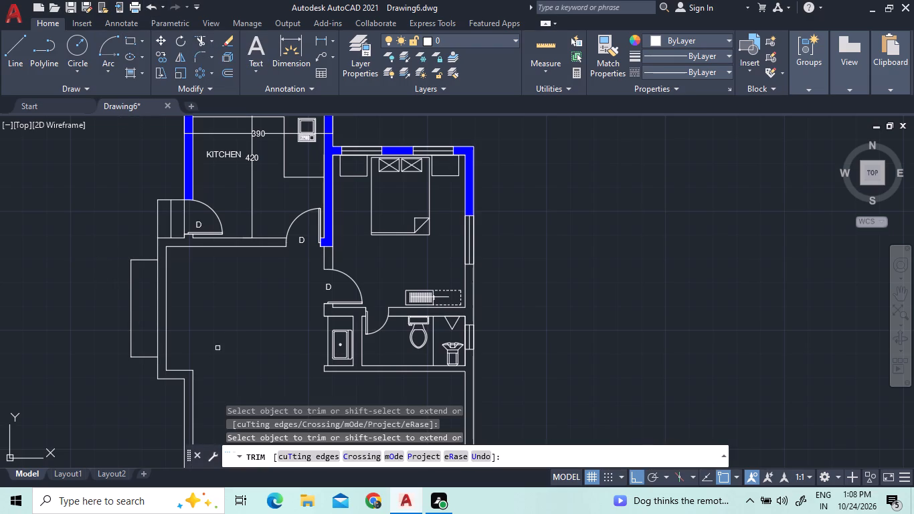
{"action": "right_click", "coordinate": [195, 288]}
{"action": "left_click", "coordinate": [209, 299]}
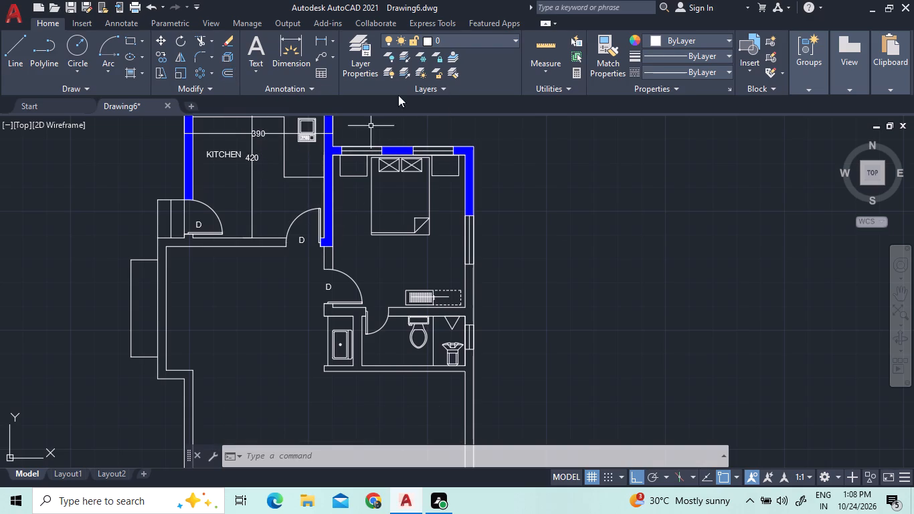
Offset the projection's upper and lower horizontal lines 23 units toward the inside of the projection.
{"action": "left_click", "coordinate": [556, 44]}
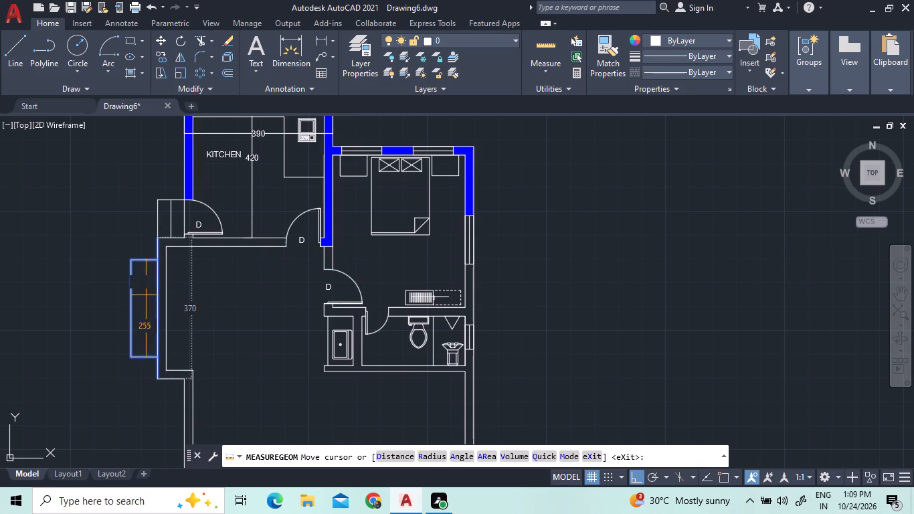
{"action": "left_click", "coordinate": [228, 75]}
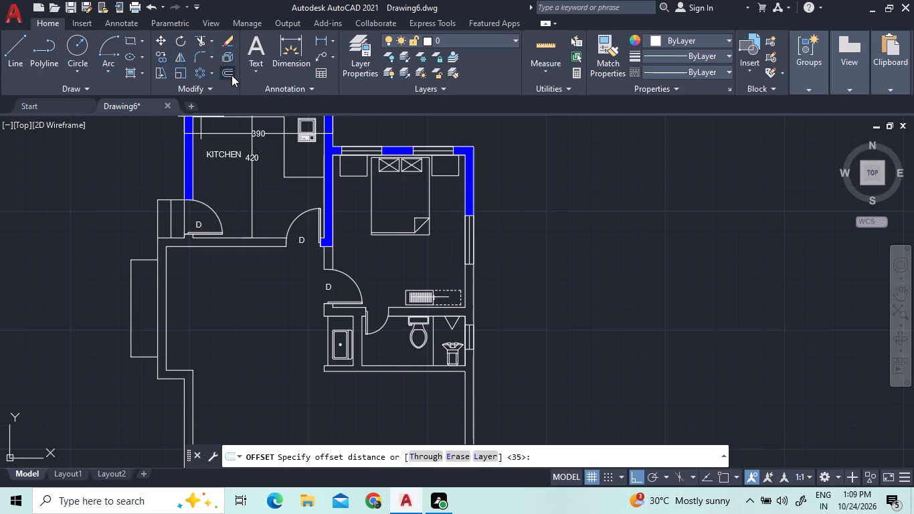
{"action": "type", "text": "23"}
{"action": "key", "text": "Return"}
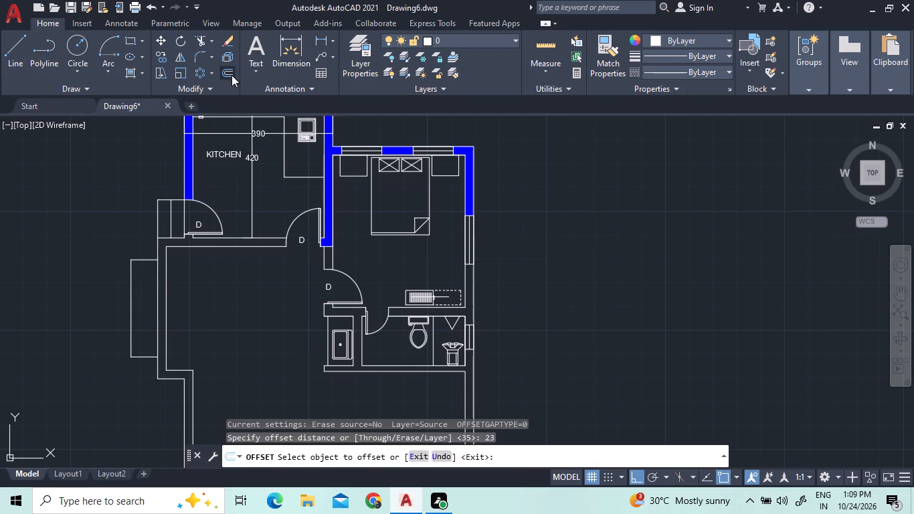
{"action": "left_click", "coordinate": [141, 260]}
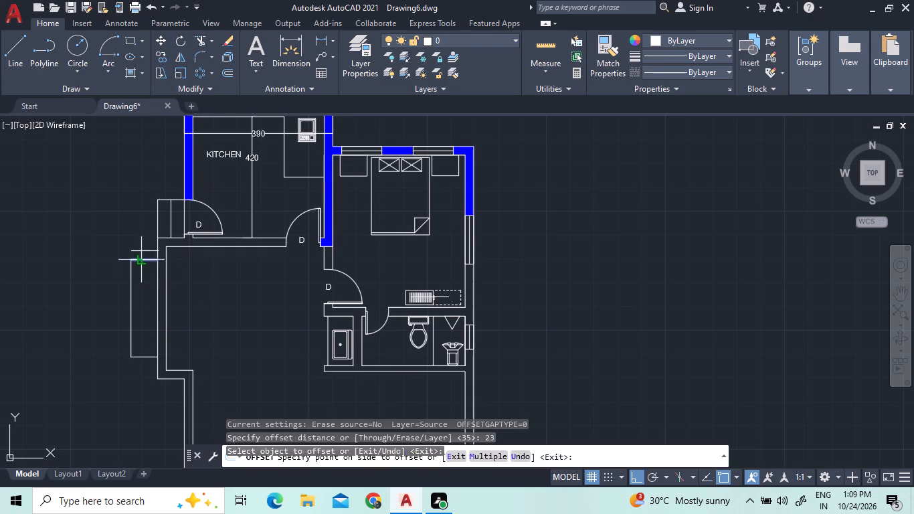
{"action": "left_click", "coordinate": [142, 270]}
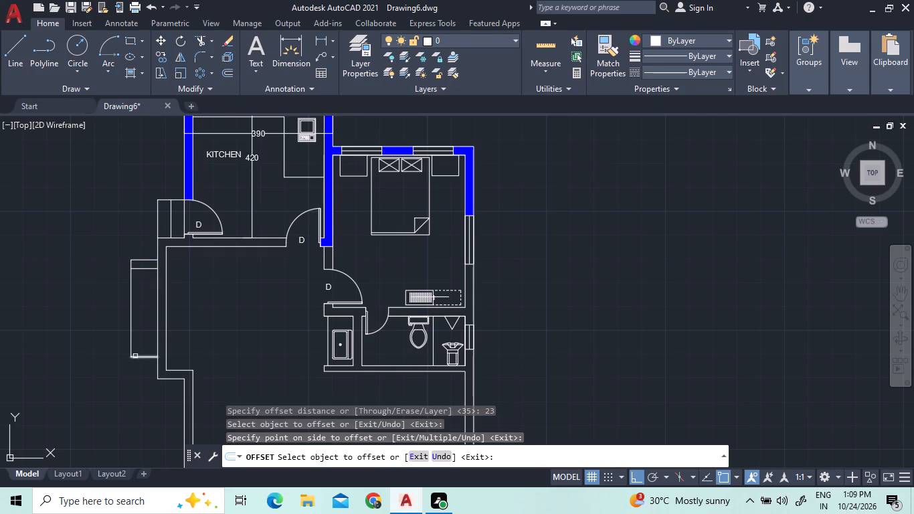
{"action": "left_click", "coordinate": [136, 356]}
{"action": "left_click", "coordinate": [140, 341]}
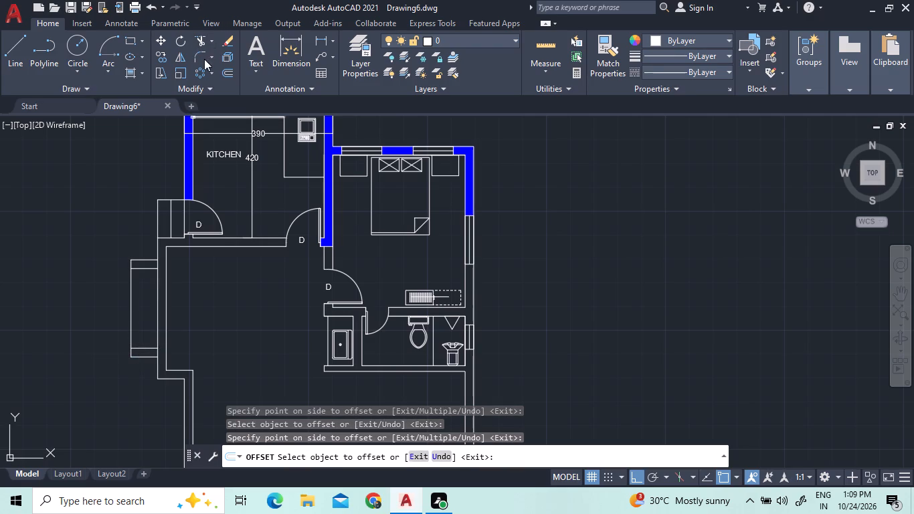
Extend both offset lines east to the inner west wall line.
{"action": "left_click", "coordinate": [213, 40]}
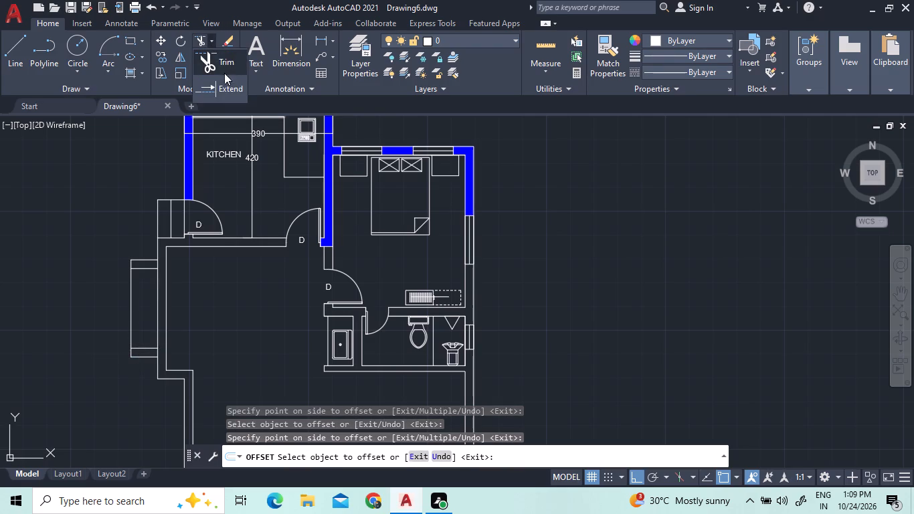
{"action": "left_click", "coordinate": [226, 92]}
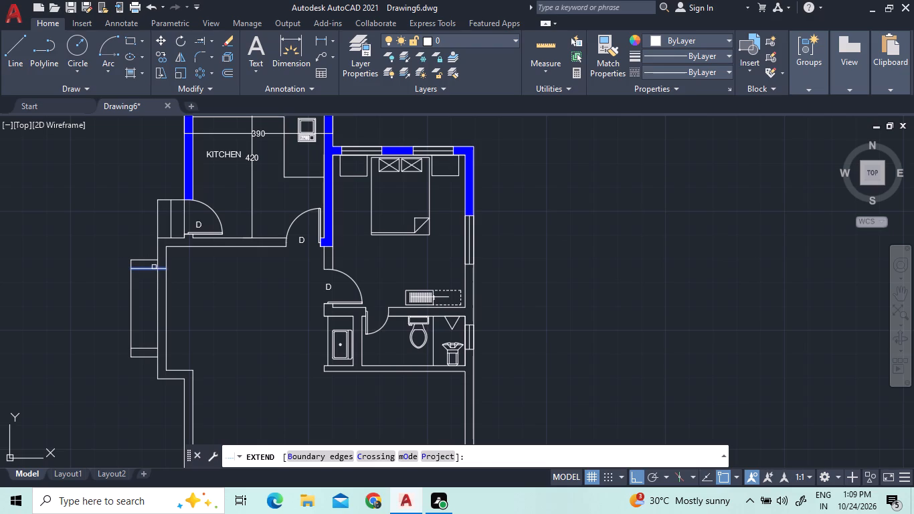
{"action": "left_click", "coordinate": [154, 267]}
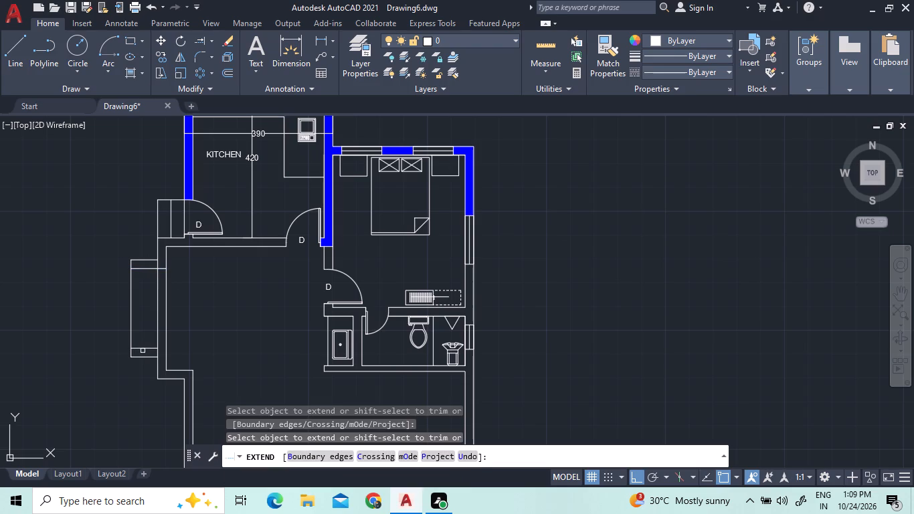
{"action": "left_click", "coordinate": [146, 348]}
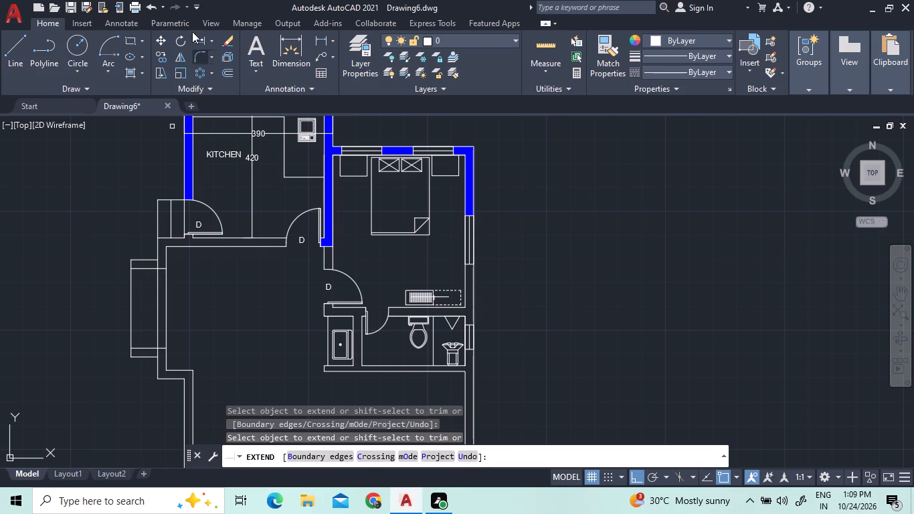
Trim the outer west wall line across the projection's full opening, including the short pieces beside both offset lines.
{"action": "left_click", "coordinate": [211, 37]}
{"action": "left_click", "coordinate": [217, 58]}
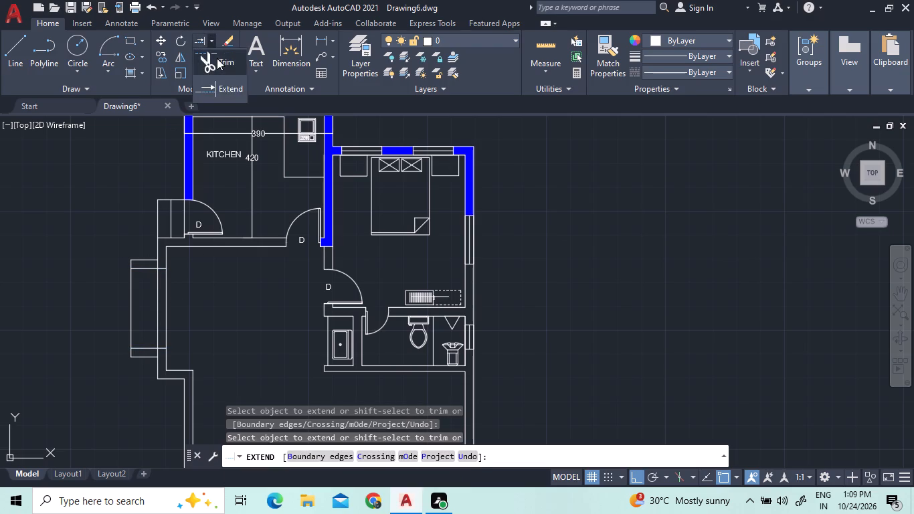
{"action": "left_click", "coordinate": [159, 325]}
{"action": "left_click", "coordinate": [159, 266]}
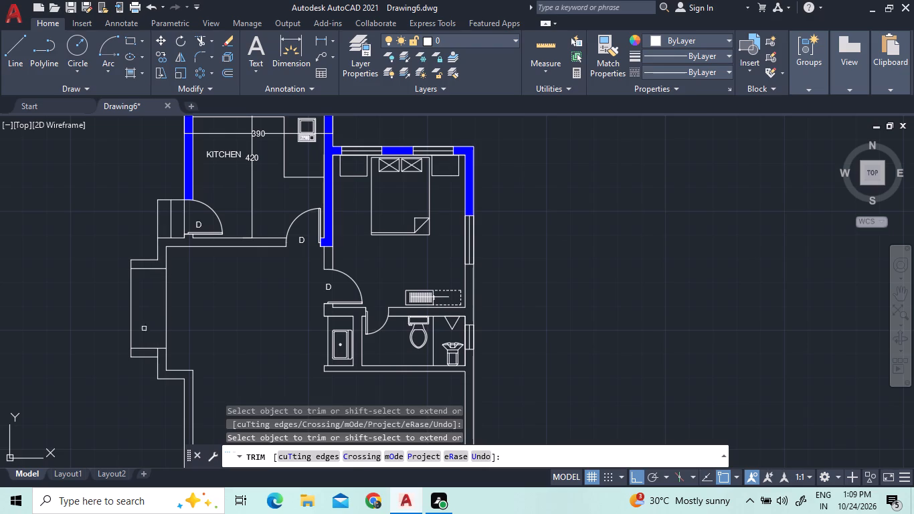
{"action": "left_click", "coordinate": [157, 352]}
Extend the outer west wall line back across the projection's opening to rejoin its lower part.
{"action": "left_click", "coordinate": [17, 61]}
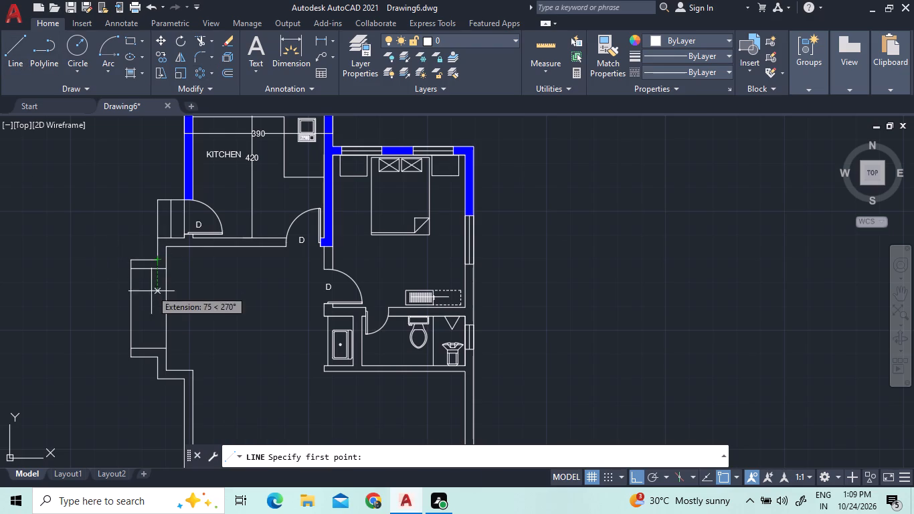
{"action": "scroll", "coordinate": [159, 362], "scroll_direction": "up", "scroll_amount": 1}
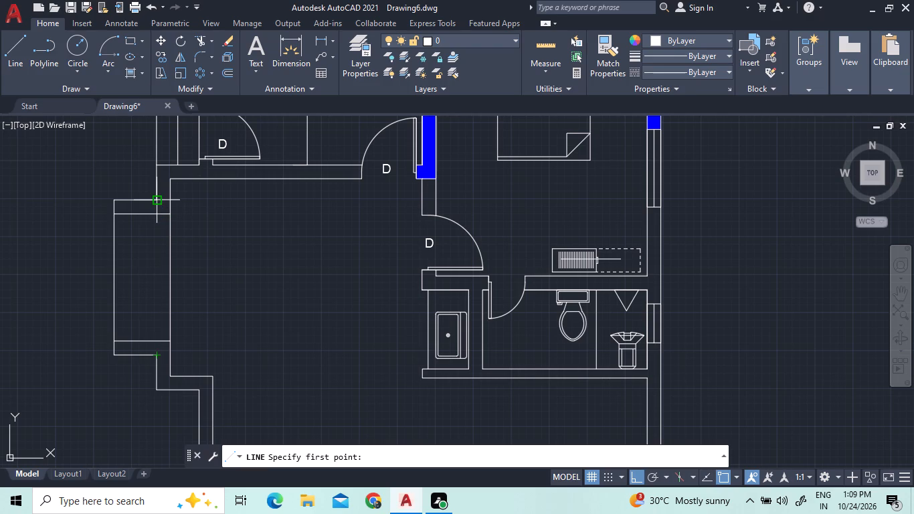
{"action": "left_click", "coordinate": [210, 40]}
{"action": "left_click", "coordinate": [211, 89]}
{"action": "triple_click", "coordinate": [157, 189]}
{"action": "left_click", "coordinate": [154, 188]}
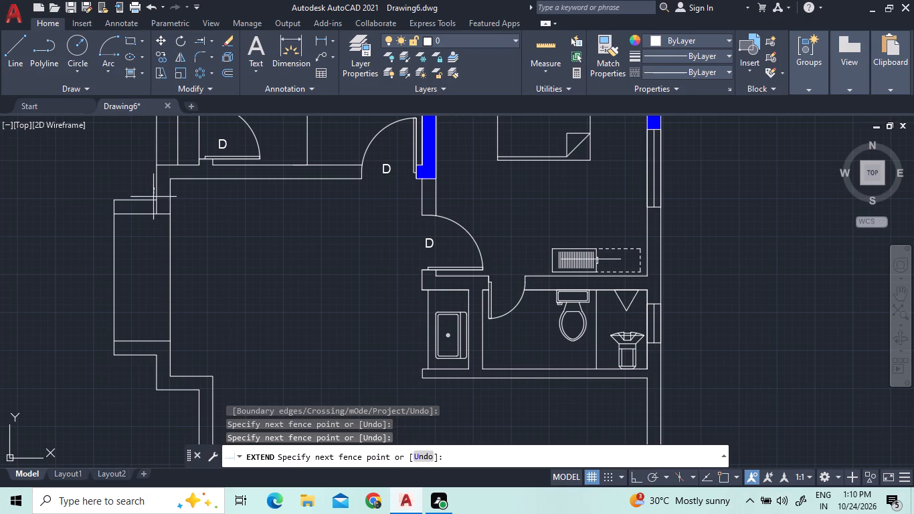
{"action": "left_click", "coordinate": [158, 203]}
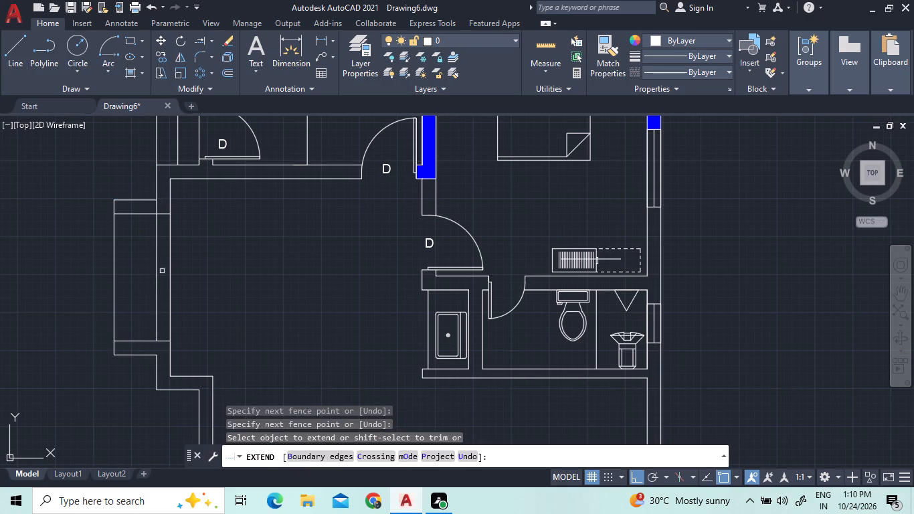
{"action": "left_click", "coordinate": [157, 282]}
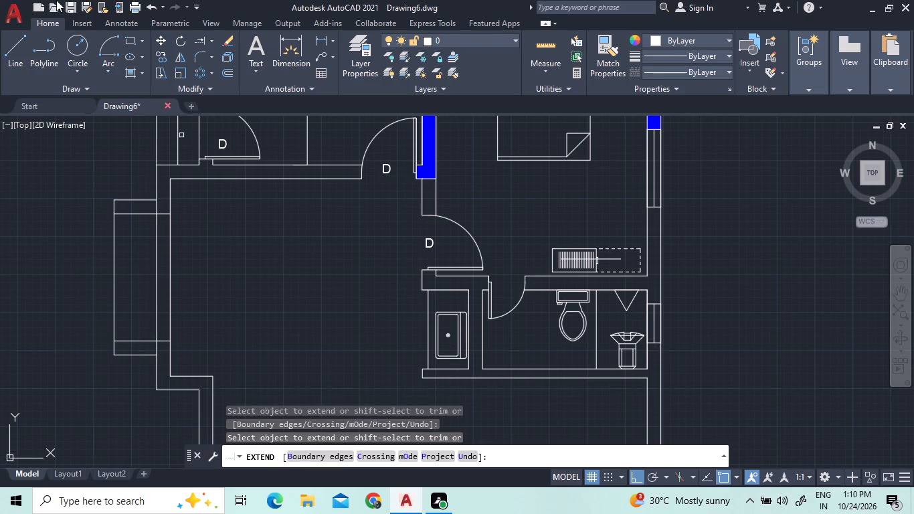
Draw a vertical line midway between the two west wall lines, from the upper offset line to the lower offset line.
{"action": "left_click", "coordinate": [7, 60]}
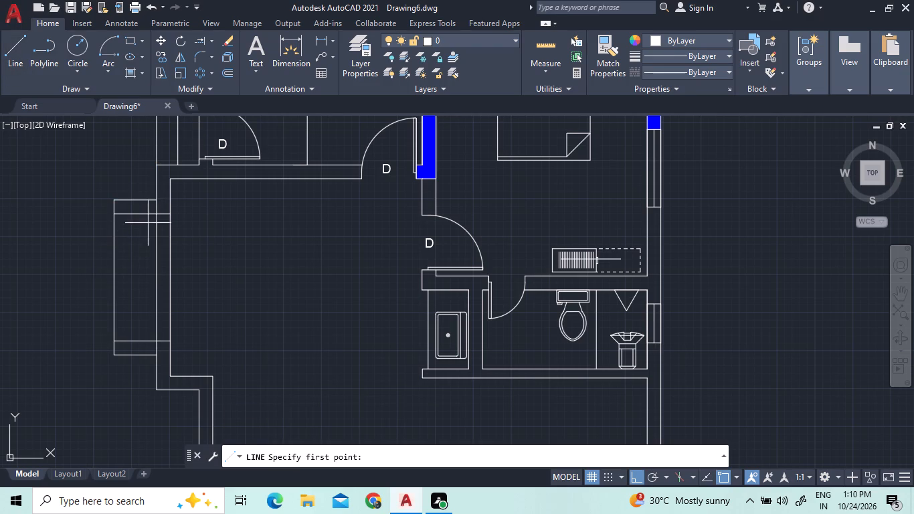
{"action": "scroll", "coordinate": [161, 217], "scroll_direction": "up", "scroll_amount": 3}
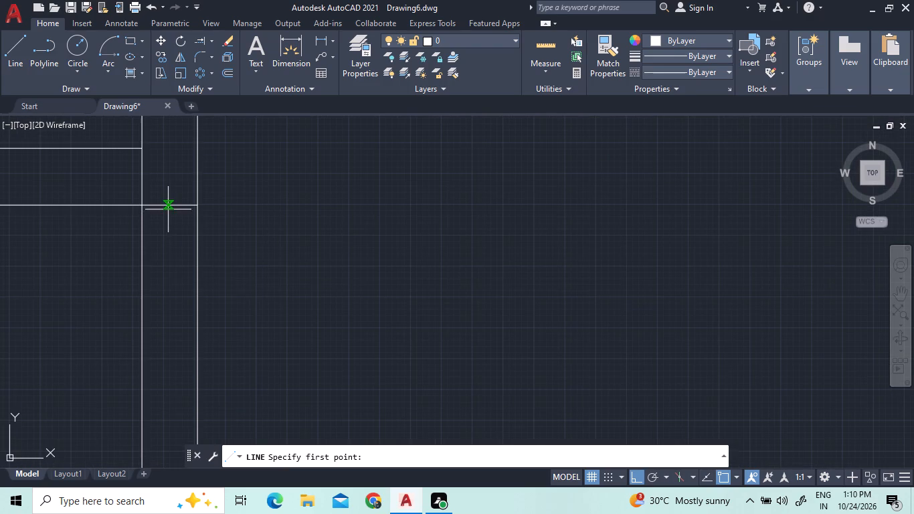
{"action": "left_click", "coordinate": [167, 206]}
{"action": "scroll", "coordinate": [173, 305], "scroll_direction": "down", "scroll_amount": 3}
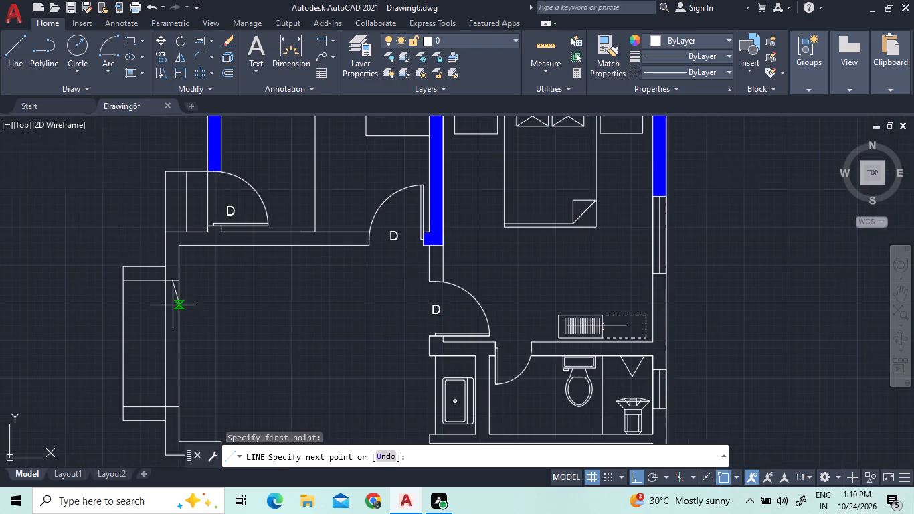
{"action": "scroll", "coordinate": [167, 386], "scroll_direction": "up", "scroll_amount": 3}
{"action": "scroll", "coordinate": [186, 336], "scroll_direction": "down", "scroll_amount": 3}
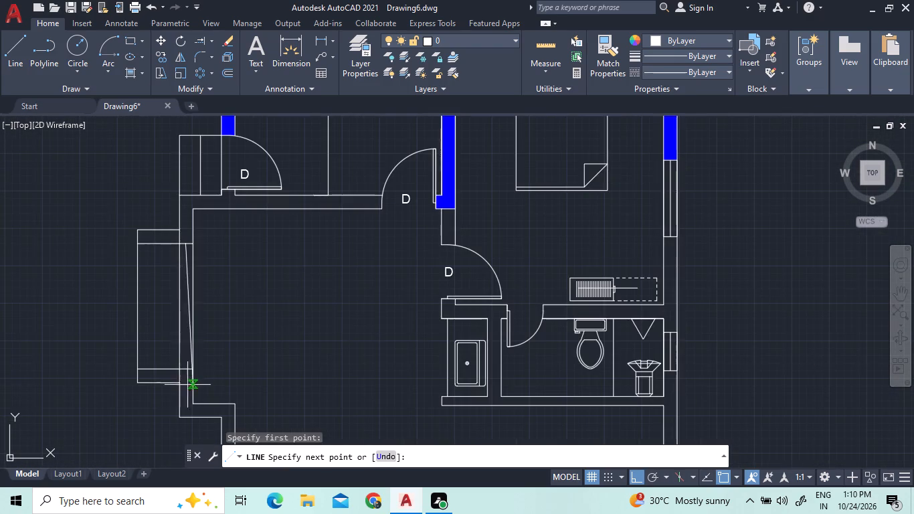
{"action": "scroll", "coordinate": [189, 384], "scroll_direction": "up", "scroll_amount": 4}
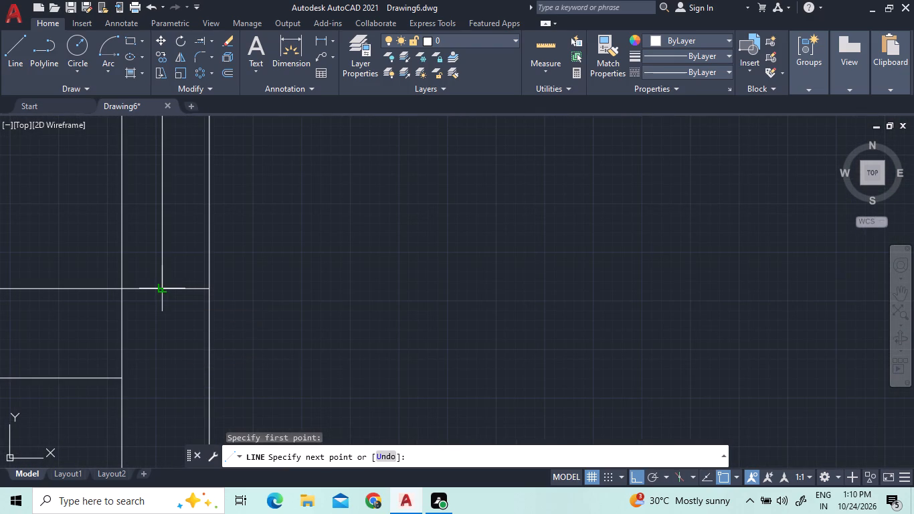
{"action": "left_click", "coordinate": [163, 286]}
{"action": "right_click", "coordinate": [153, 341]}
{"action": "left_click", "coordinate": [189, 194]}
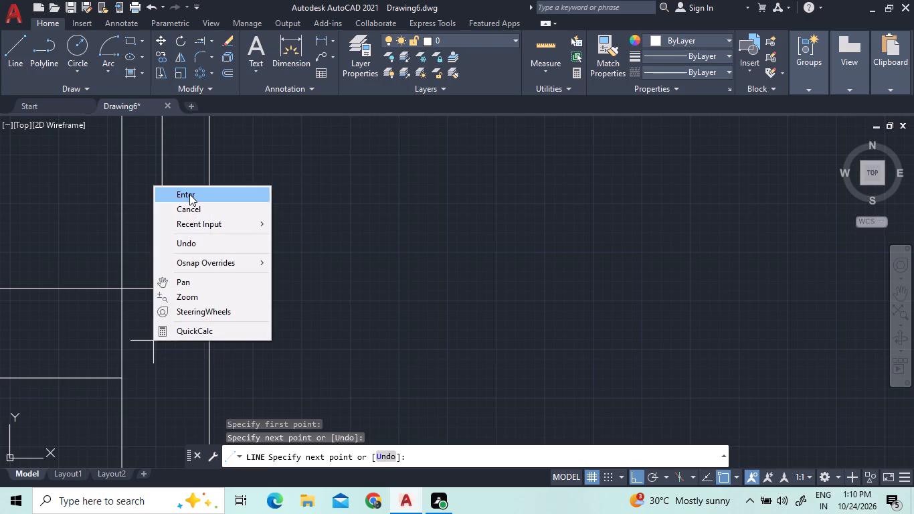
{"action": "scroll", "coordinate": [237, 381], "scroll_direction": "down", "scroll_amount": 5}
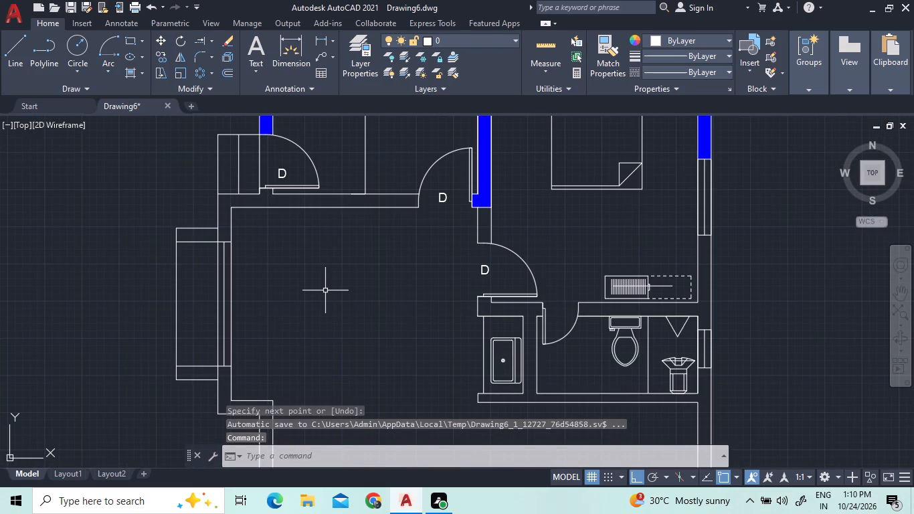
Trim the outer west wall line's two short pieces between the projection's outer horizontal lines and their offset lines.
{"action": "left_click", "coordinate": [209, 45]}
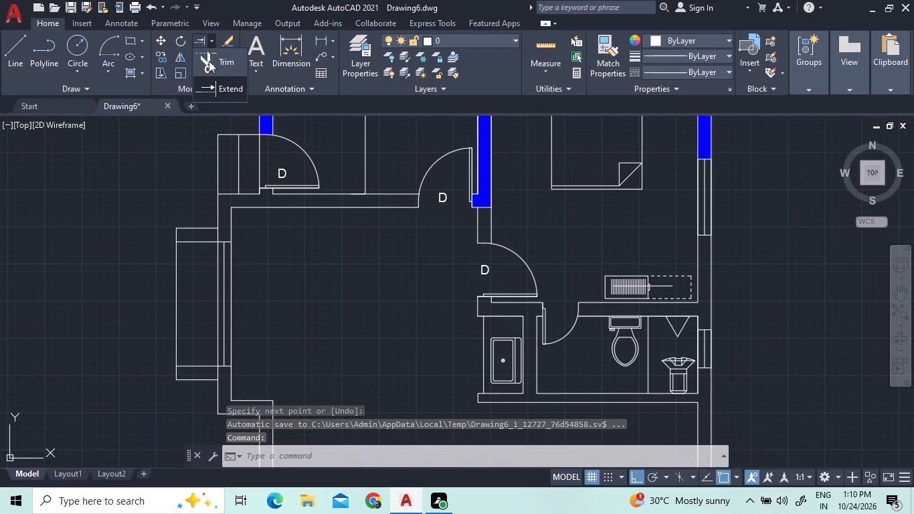
{"action": "left_click", "coordinate": [209, 61]}
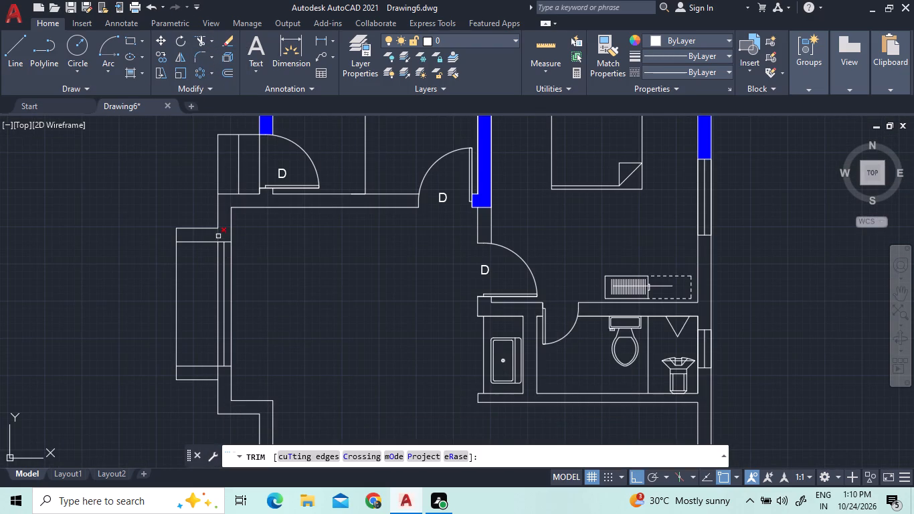
{"action": "left_click", "coordinate": [218, 236]}
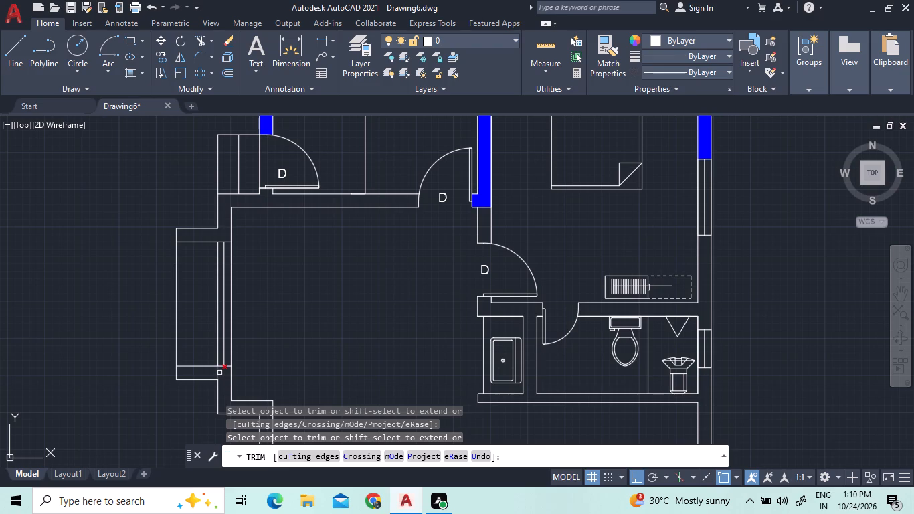
{"action": "left_click", "coordinate": [219, 373]}
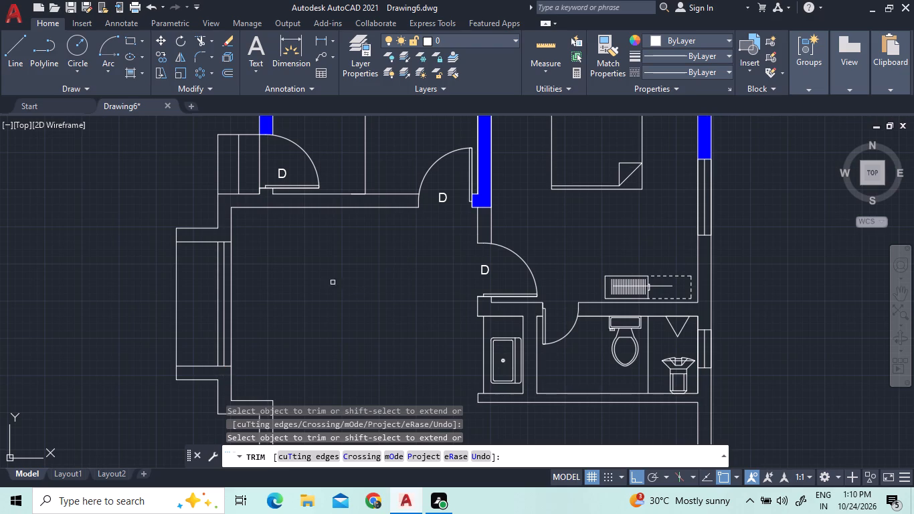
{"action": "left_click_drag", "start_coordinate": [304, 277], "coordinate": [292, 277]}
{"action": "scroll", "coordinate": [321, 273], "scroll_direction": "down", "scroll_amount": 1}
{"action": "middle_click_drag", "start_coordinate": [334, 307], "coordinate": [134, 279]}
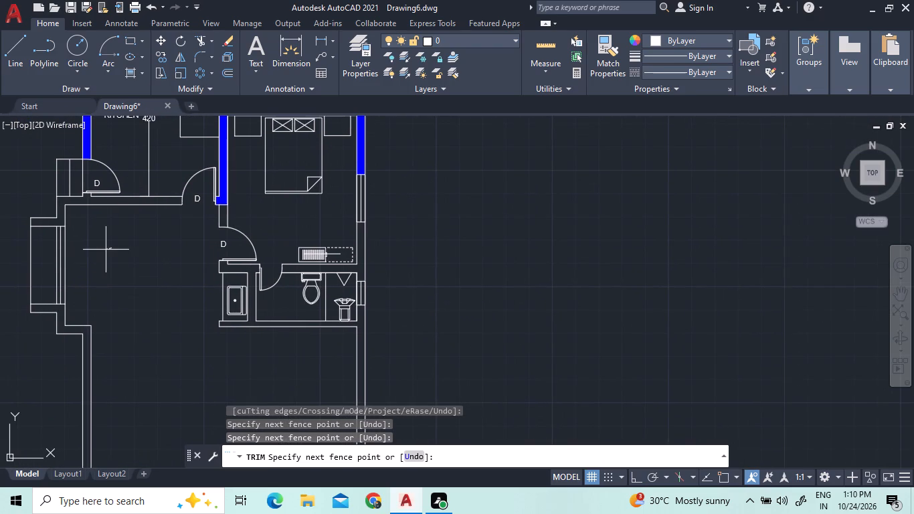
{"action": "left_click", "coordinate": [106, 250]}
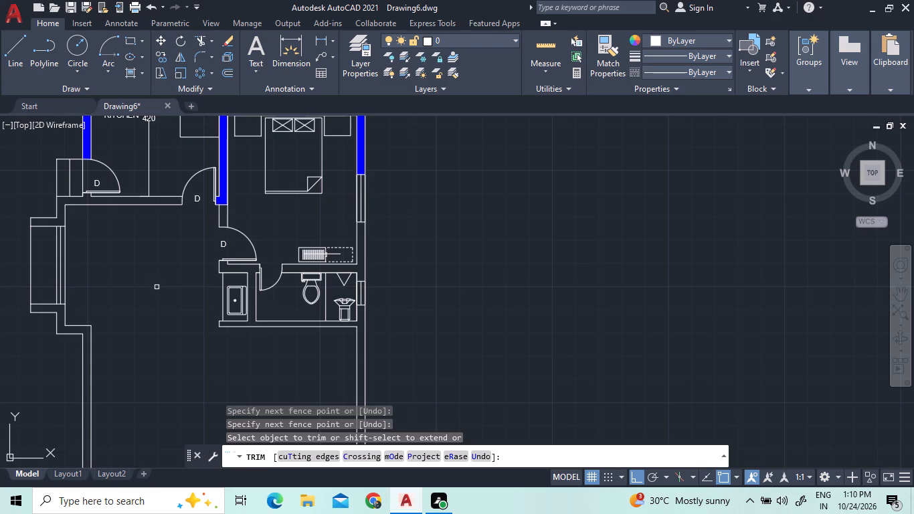
Extend the projection's two lower horizontal lines eastward across the large room, the inner to the toilet-area wall and the outer to the east wall.
{"action": "scroll", "coordinate": [160, 305], "scroll_direction": "down", "scroll_amount": 1}
{"action": "middle_click_drag", "start_coordinate": [167, 330], "coordinate": [132, 255]}
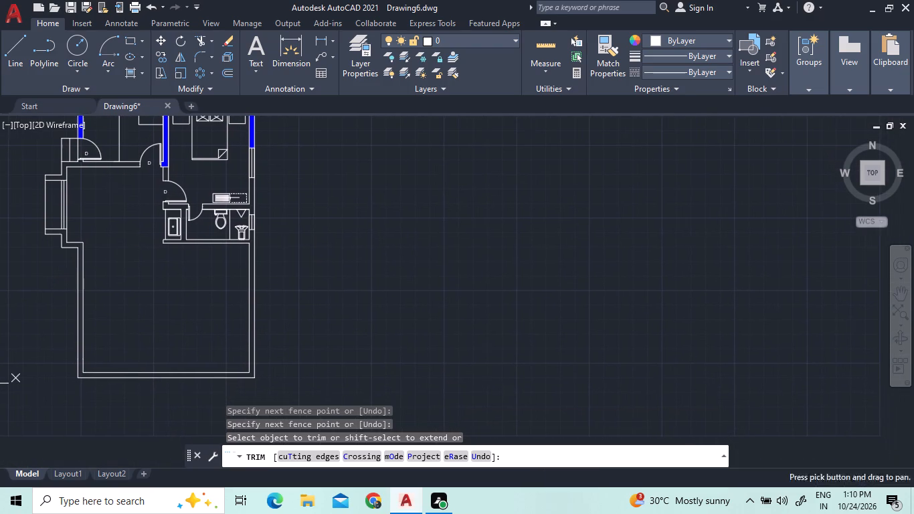
{"action": "middle_click_drag", "start_coordinate": [143, 248], "coordinate": [151, 298]}
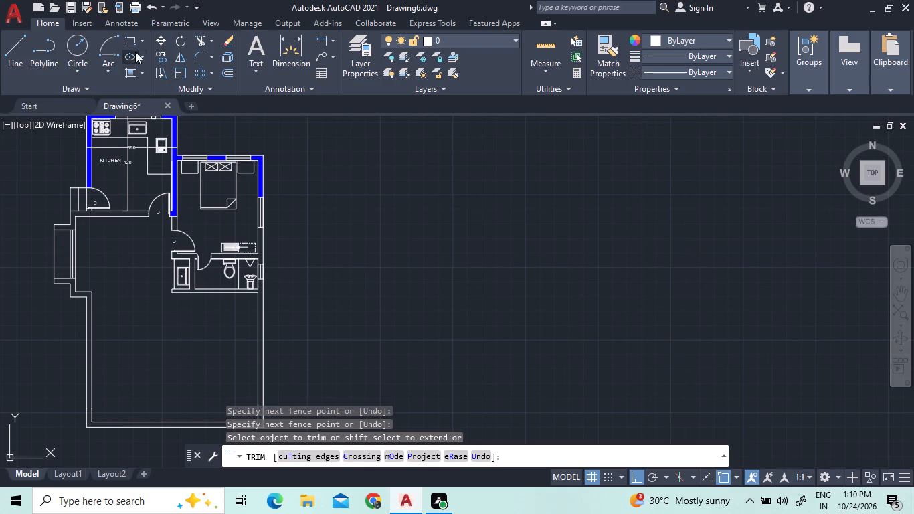
{"action": "left_click", "coordinate": [212, 38]}
{"action": "left_click", "coordinate": [220, 88]}
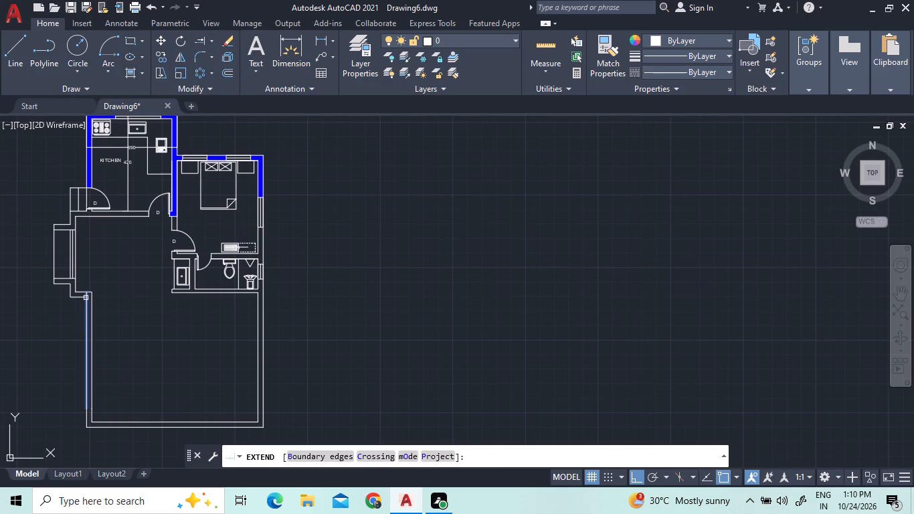
{"action": "left_click", "coordinate": [80, 298]}
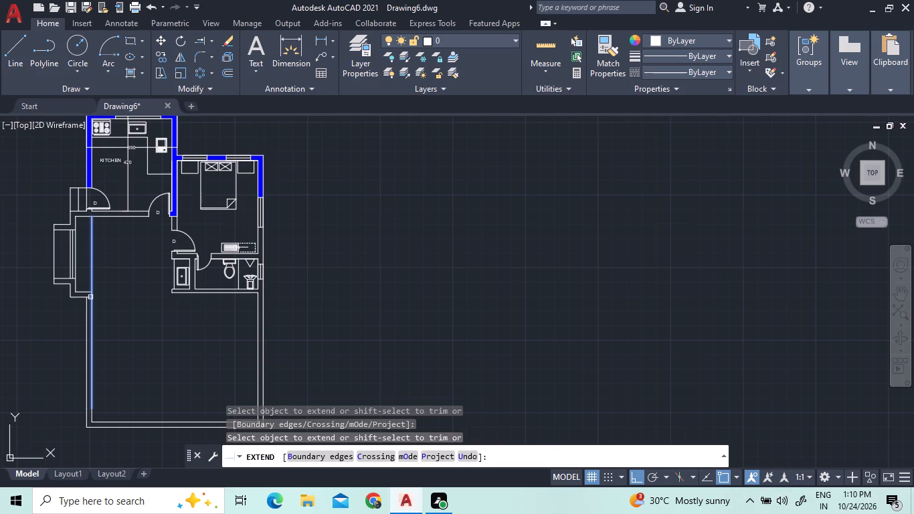
{"action": "scroll", "coordinate": [87, 298], "scroll_direction": "up", "scroll_amount": 3}
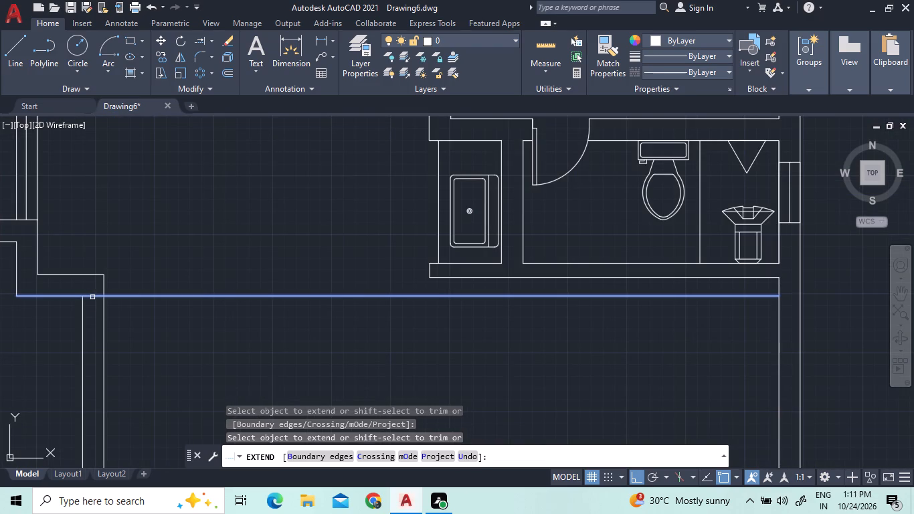
{"action": "left_click", "coordinate": [92, 297]}
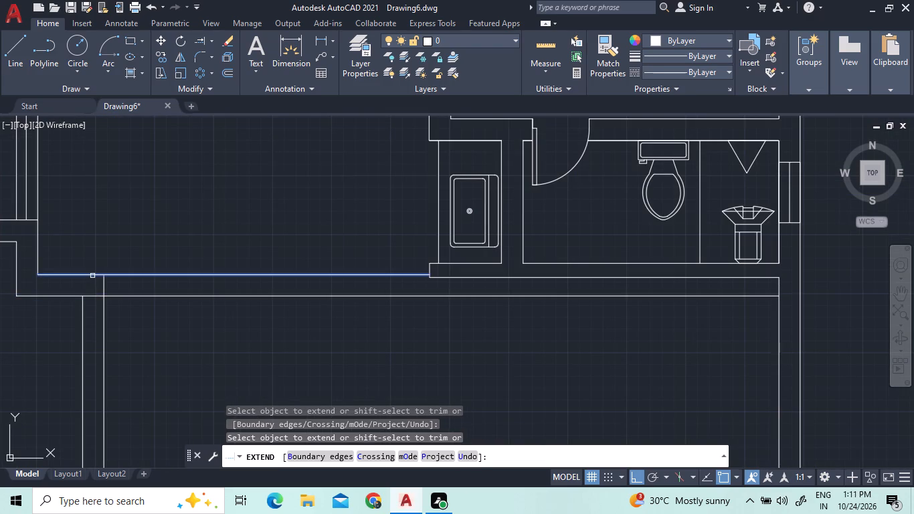
{"action": "left_click", "coordinate": [92, 276]}
{"action": "scroll", "coordinate": [225, 292], "scroll_direction": "down", "scroll_amount": 1}
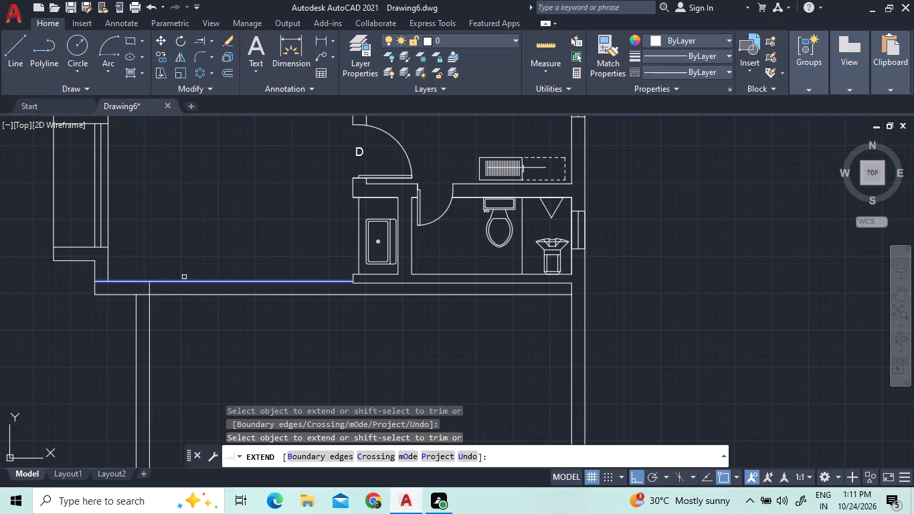
{"action": "scroll", "coordinate": [176, 228], "scroll_direction": "down", "scroll_amount": 1}
{"action": "right_click", "coordinate": [225, 281]}
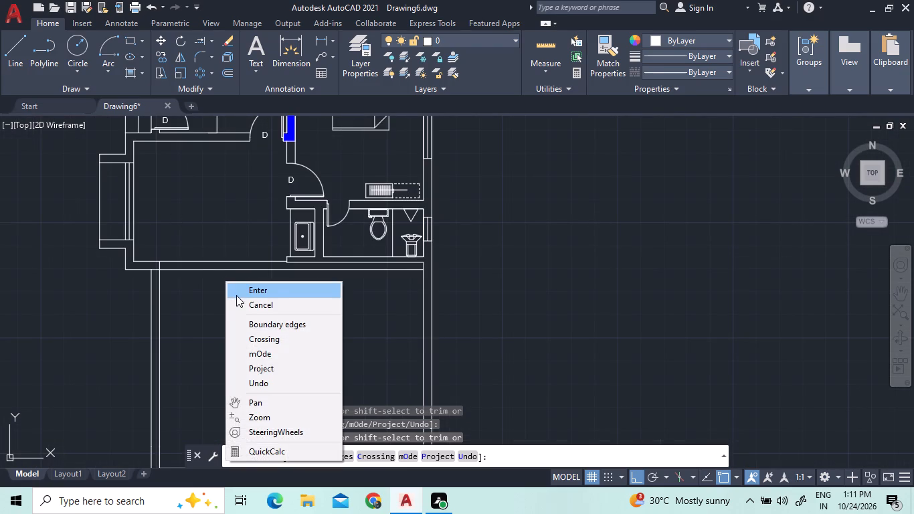
{"action": "left_click", "coordinate": [237, 296]}
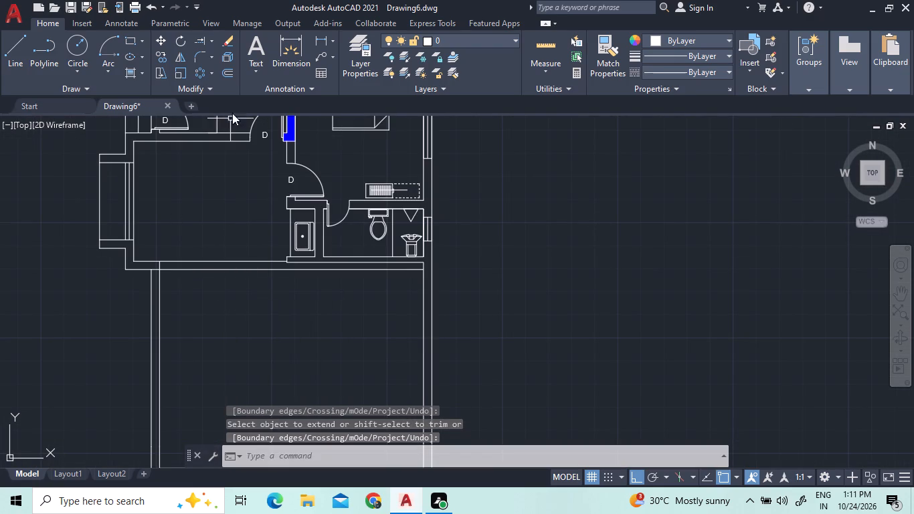
Draw a 370 by 480 rectangle down from the corner where the inner west wall line meets the new cross wall's lower line.
{"action": "left_click", "coordinate": [130, 41]}
{"action": "left_click", "coordinate": [163, 269]}
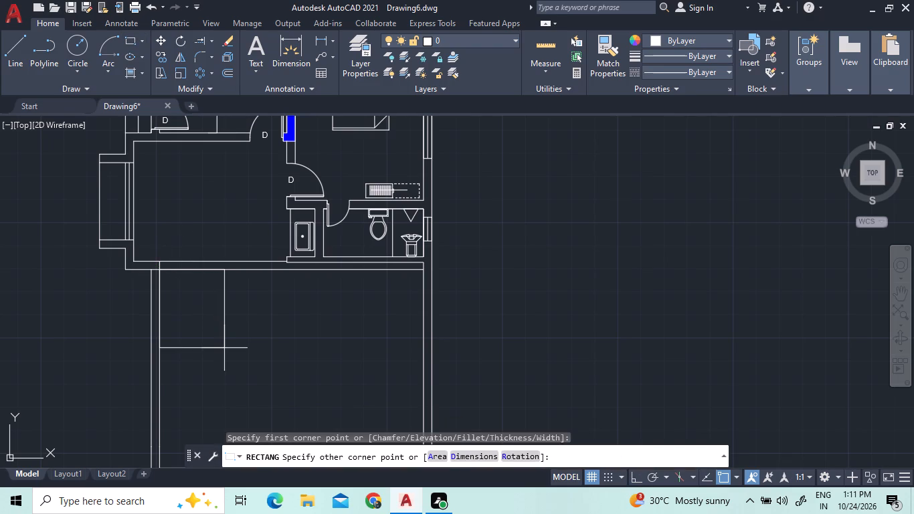
{"action": "type", "text": "D"}
{"action": "key", "text": "space"}
{"action": "type", "text": "370"}
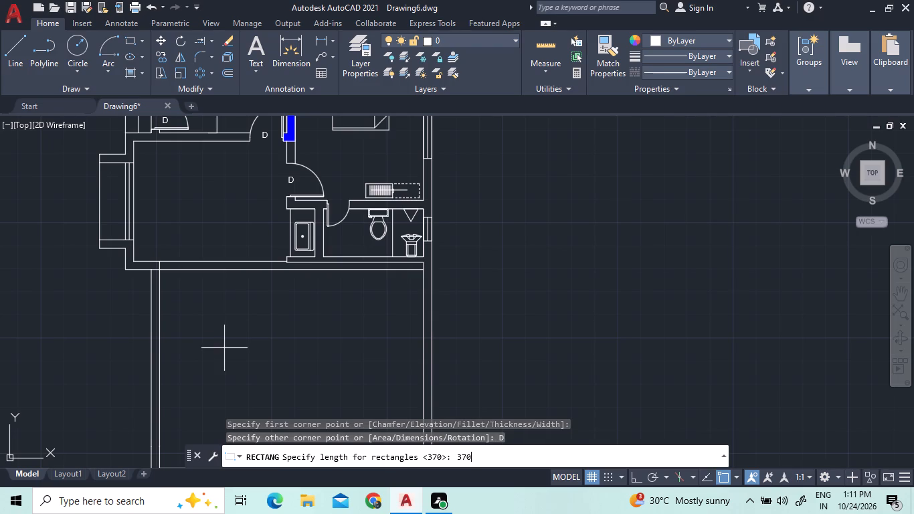
{"action": "key", "text": "Return"}
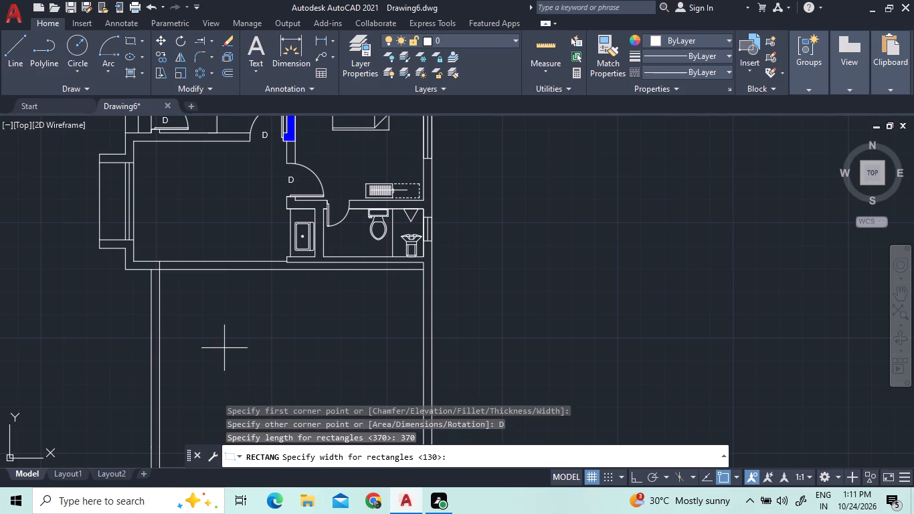
{"action": "type", "text": "480"}
{"action": "key", "text": "Return"}
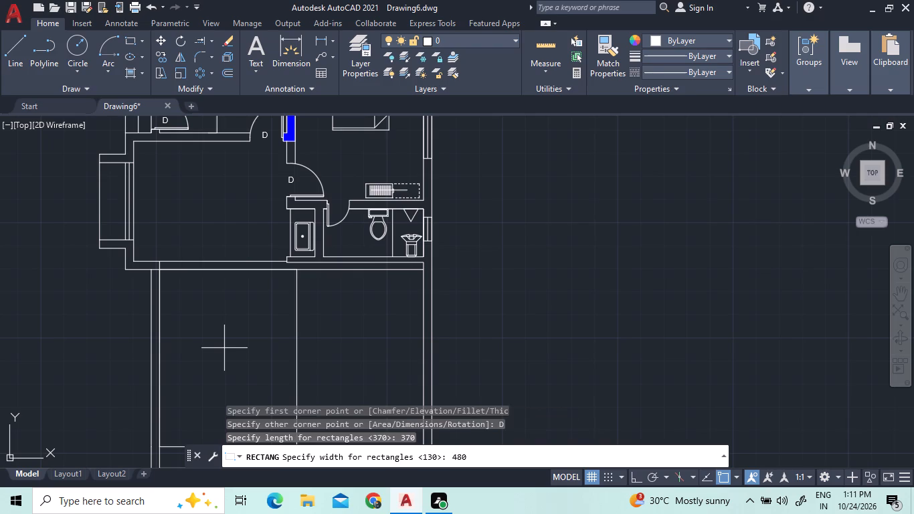
{"action": "left_click", "coordinate": [262, 325]}
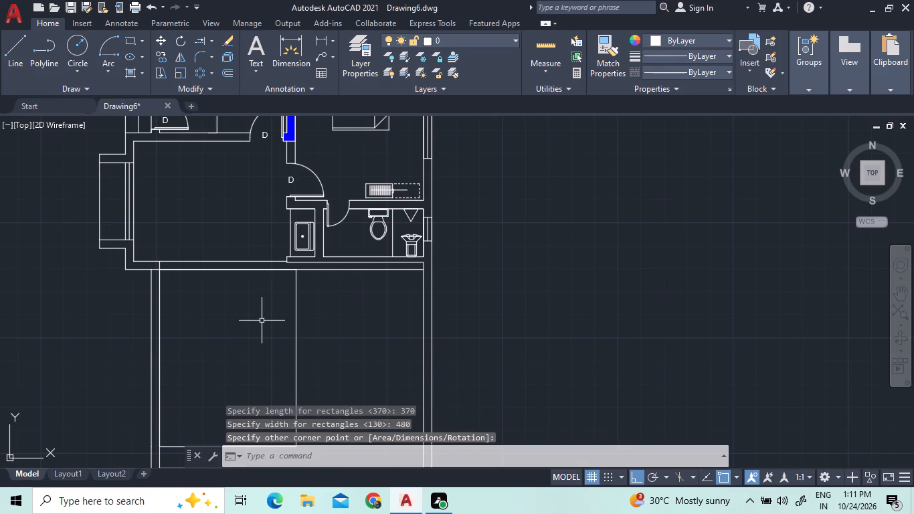
Examine how the new rectangle and cross wall meet the toilet-area wall and the lower room's outer walls.
{"action": "scroll", "coordinate": [232, 320], "scroll_direction": "down", "scroll_amount": 2}
{"action": "scroll", "coordinate": [256, 350], "scroll_direction": "up", "scroll_amount": 3}
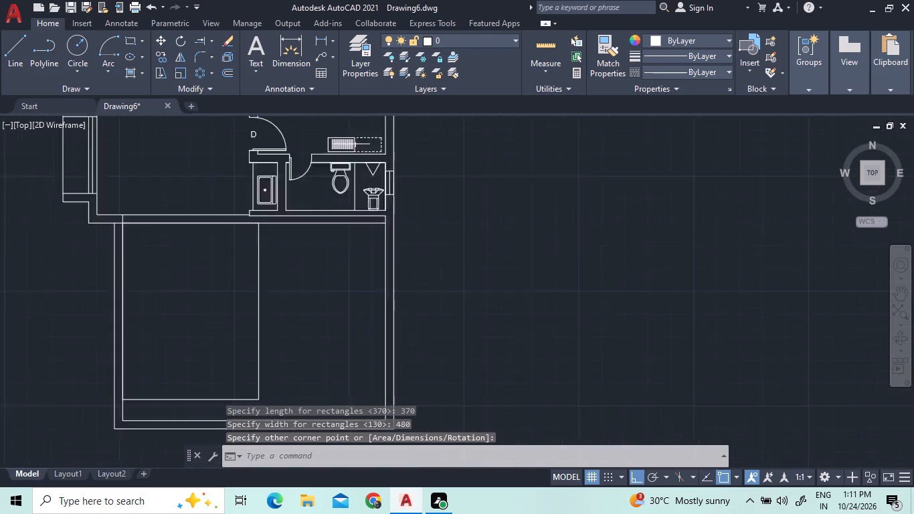
{"action": "scroll", "coordinate": [285, 329], "scroll_direction": "down", "scroll_amount": 1}
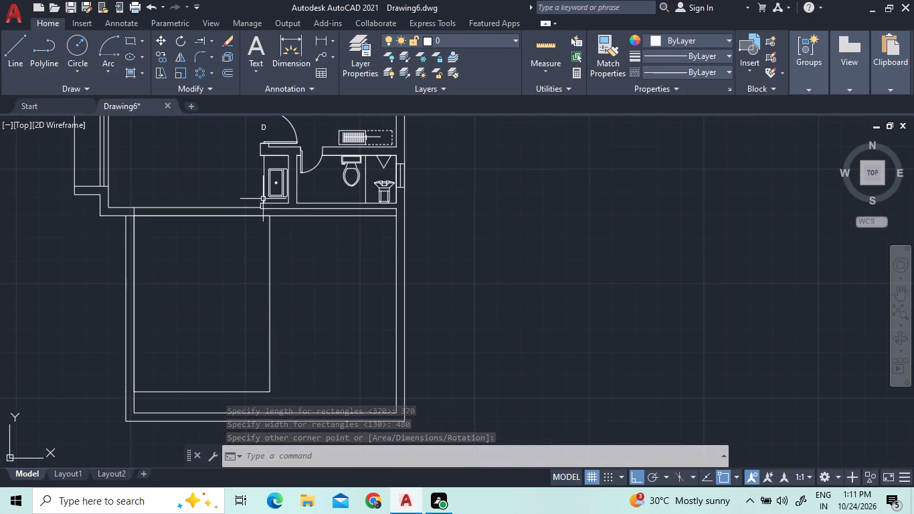
{"action": "scroll", "coordinate": [262, 195], "scroll_direction": "up", "scroll_amount": 3}
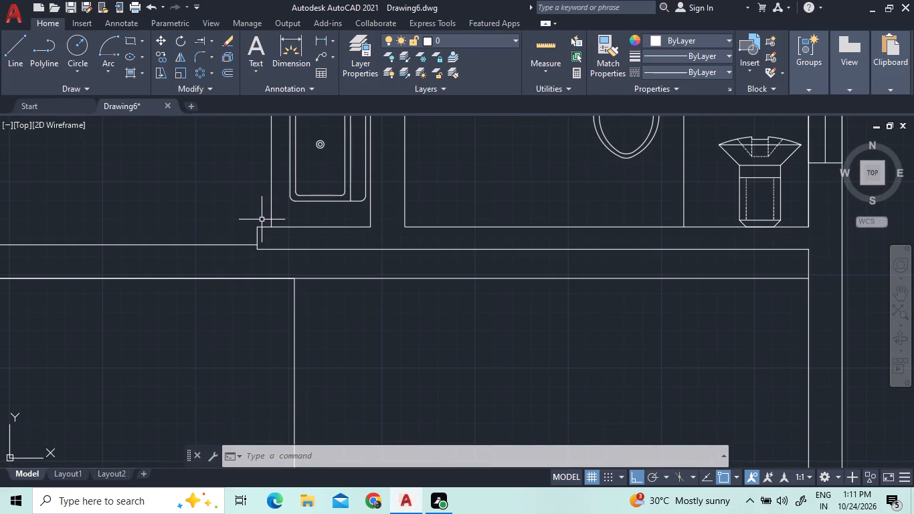
{"action": "scroll", "coordinate": [272, 218], "scroll_direction": "down", "scroll_amount": 1}
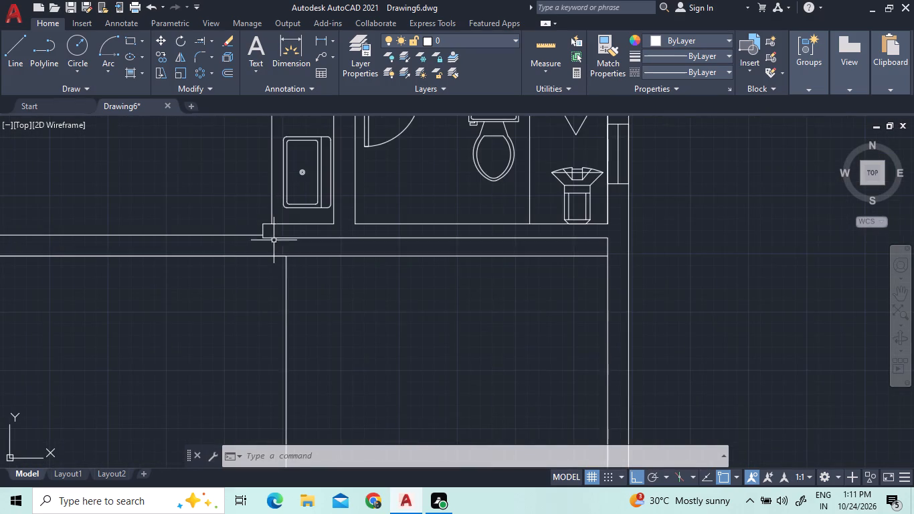
{"action": "scroll", "coordinate": [272, 252], "scroll_direction": "down", "scroll_amount": 2}
{"action": "scroll", "coordinate": [219, 252], "scroll_direction": "up", "scroll_amount": 1}
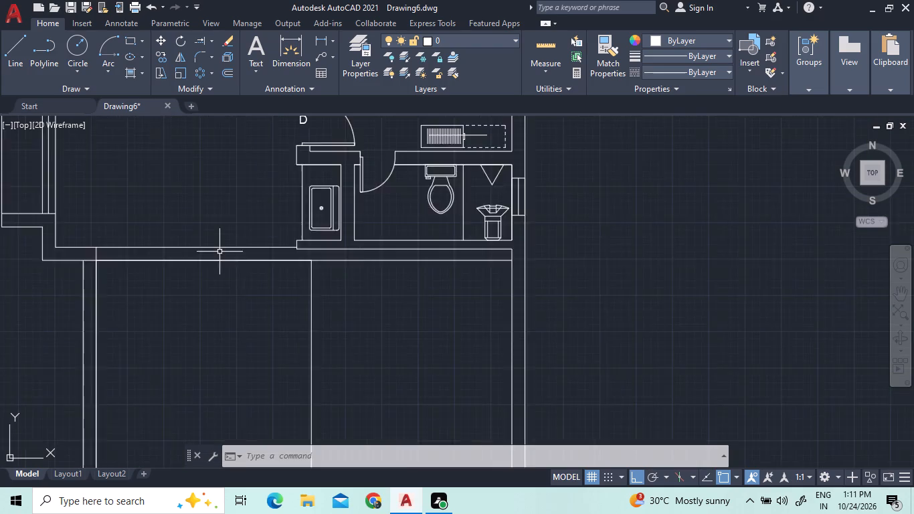
{"action": "scroll", "coordinate": [219, 252], "scroll_direction": "up", "scroll_amount": 1}
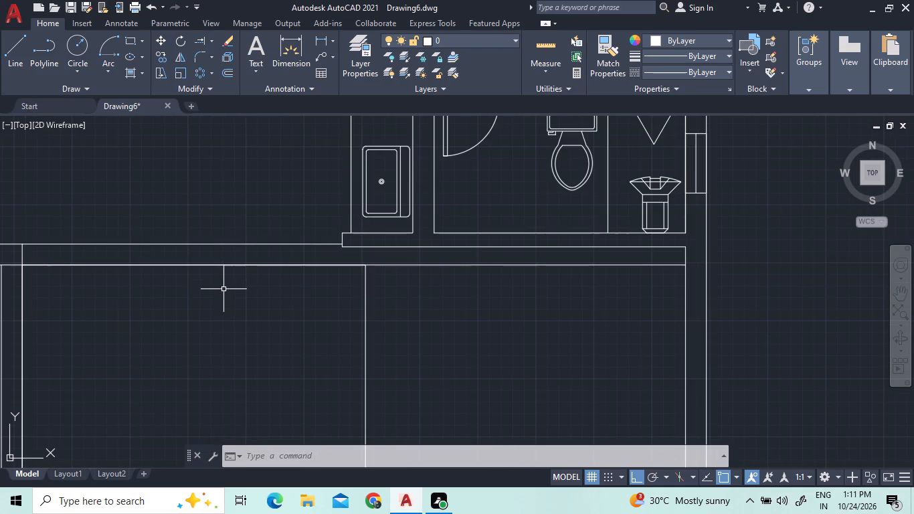
{"action": "scroll", "coordinate": [226, 292], "scroll_direction": "down", "scroll_amount": 1}
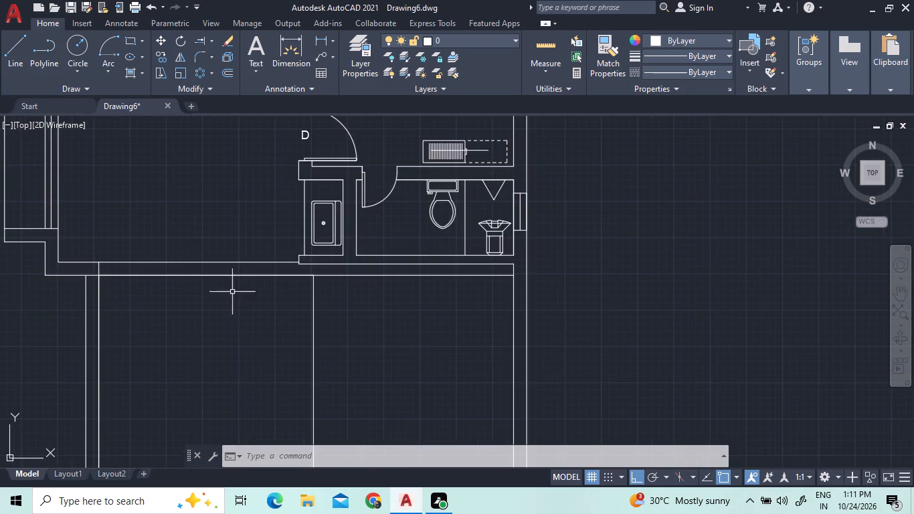
{"action": "scroll", "coordinate": [238, 283], "scroll_direction": "down", "scroll_amount": 2}
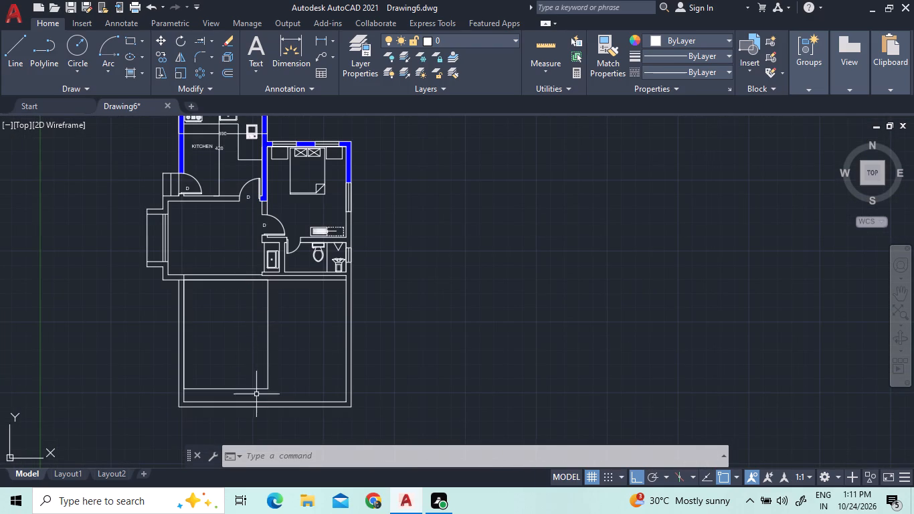
{"action": "scroll", "coordinate": [258, 373], "scroll_direction": "up", "scroll_amount": 2}
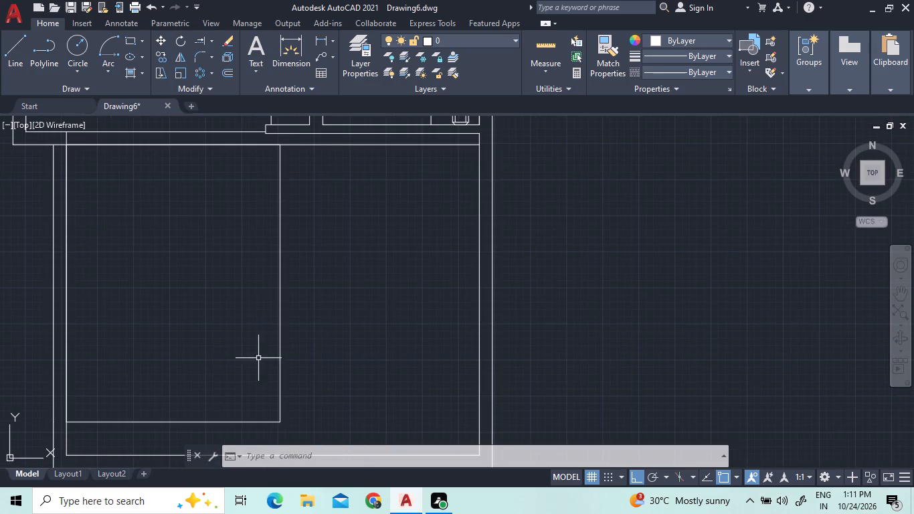
{"action": "scroll", "coordinate": [280, 325], "scroll_direction": "down", "scroll_amount": 1}
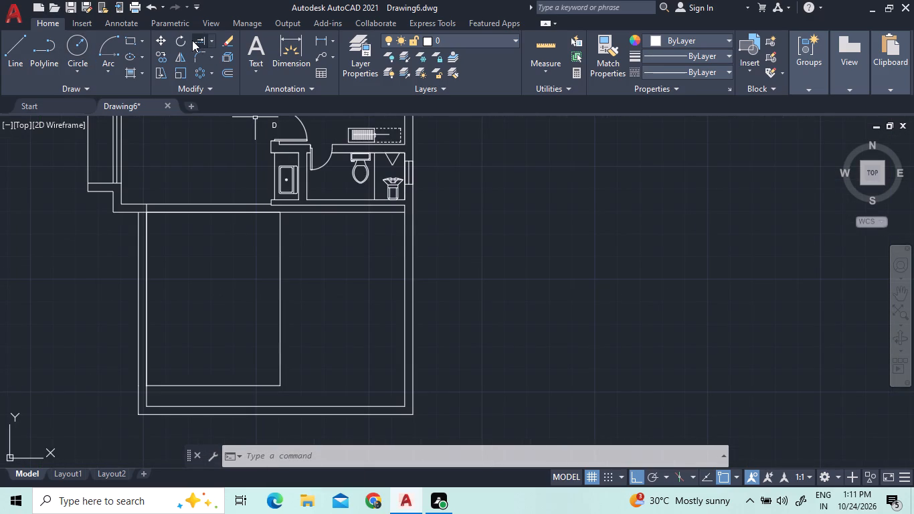
Draw a short vertical line across the new cross wall, between its two horizontal lines, slightly west of the rectangle's top-edge middle.
{"action": "left_click", "coordinate": [15, 60]}
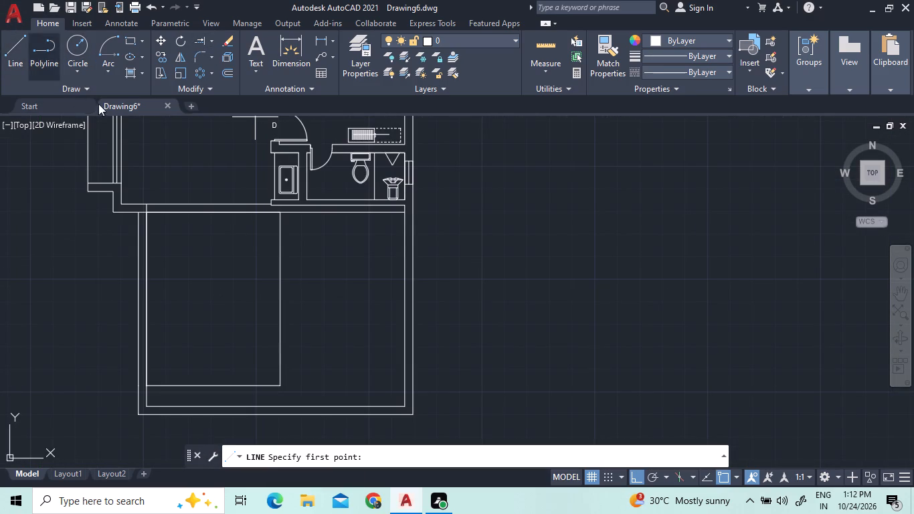
{"action": "scroll", "coordinate": [225, 201], "scroll_direction": "up", "scroll_amount": 3}
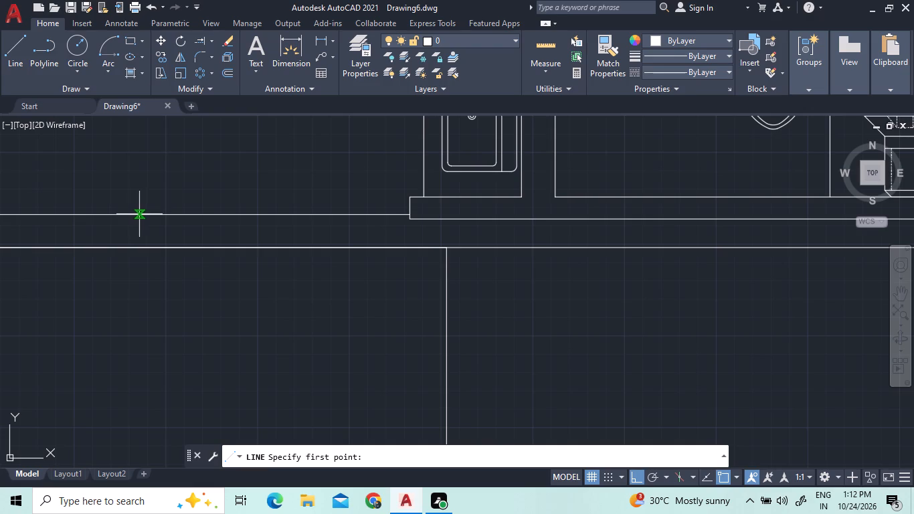
{"action": "left_click", "coordinate": [139, 214]}
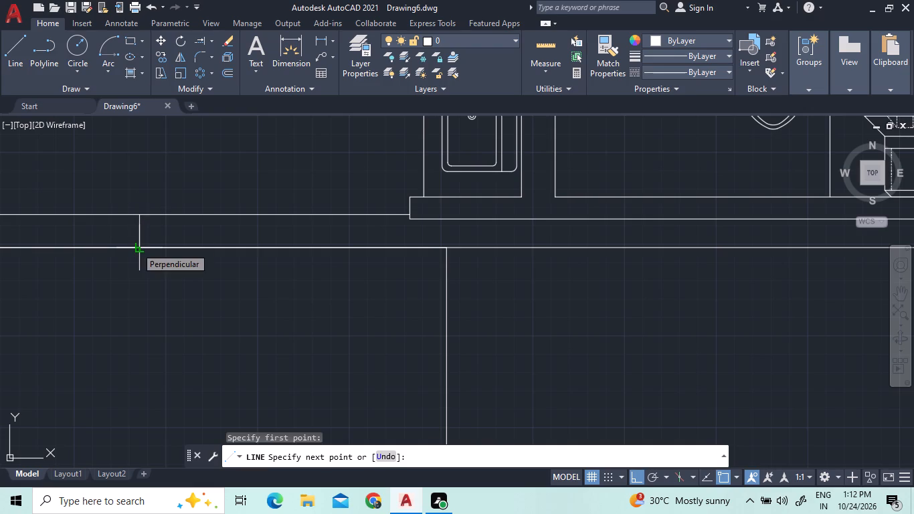
{"action": "left_click", "coordinate": [136, 247]}
{"action": "right_click", "coordinate": [136, 311]}
{"action": "left_click", "coordinate": [157, 317]}
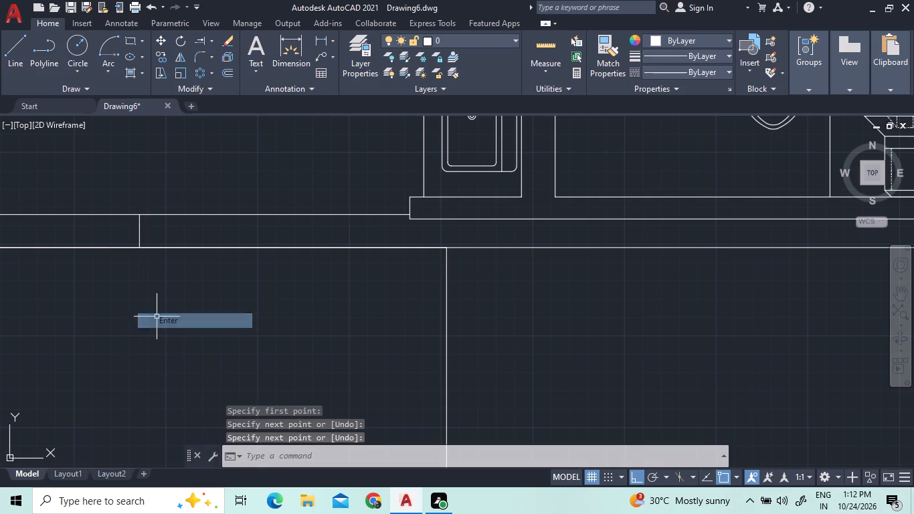
Trim the cross-wall line and the inner-wall line segment that cross the junction with the lower room's west wall.
{"action": "scroll", "coordinate": [186, 258], "scroll_direction": "down", "scroll_amount": 3}
{"action": "scroll", "coordinate": [114, 253], "scroll_direction": "up", "scroll_amount": 1}
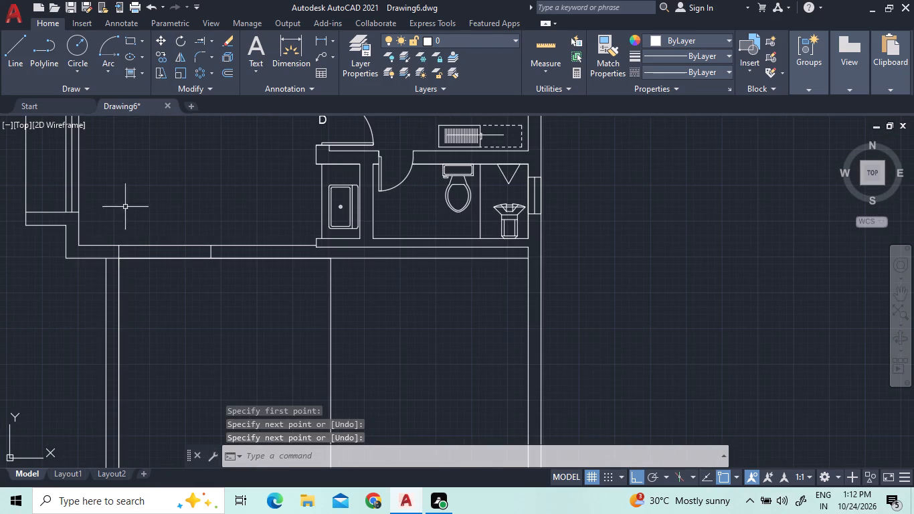
{"action": "left_click", "coordinate": [207, 41]}
{"action": "left_click", "coordinate": [210, 43]}
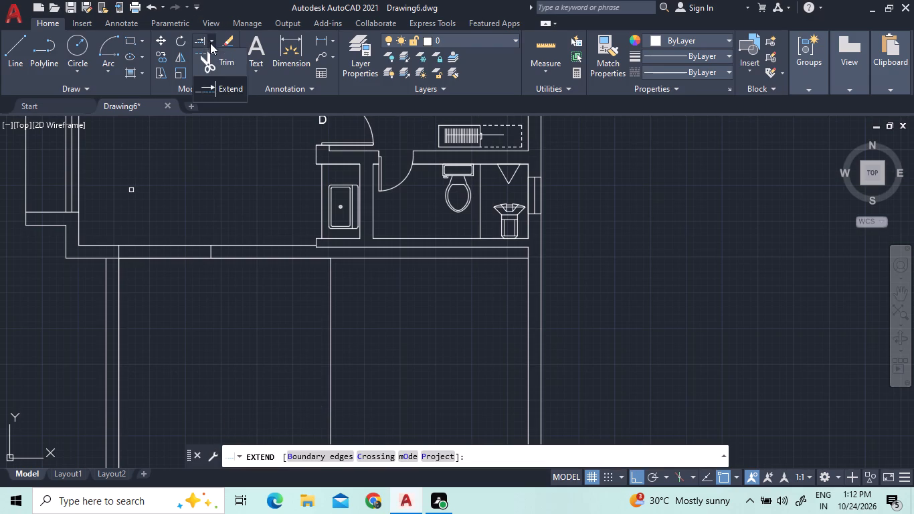
{"action": "left_click", "coordinate": [214, 58]}
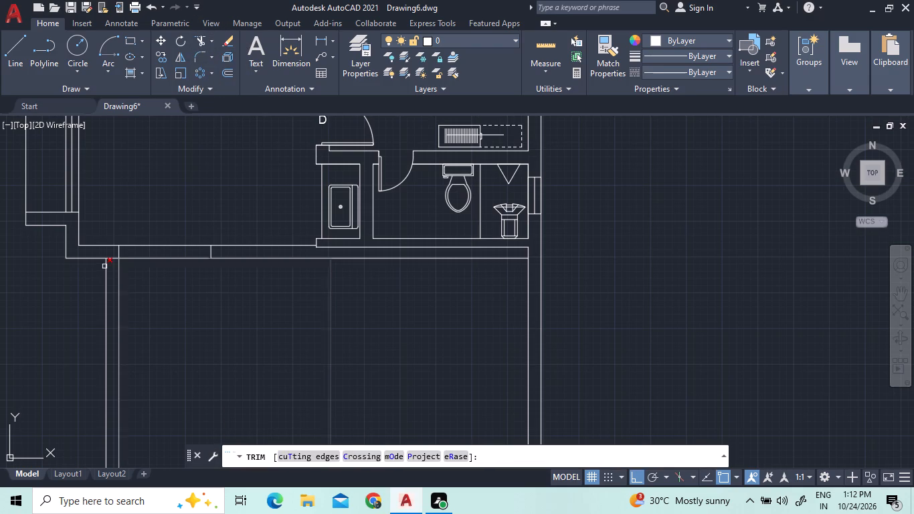
{"action": "left_click", "coordinate": [113, 258]}
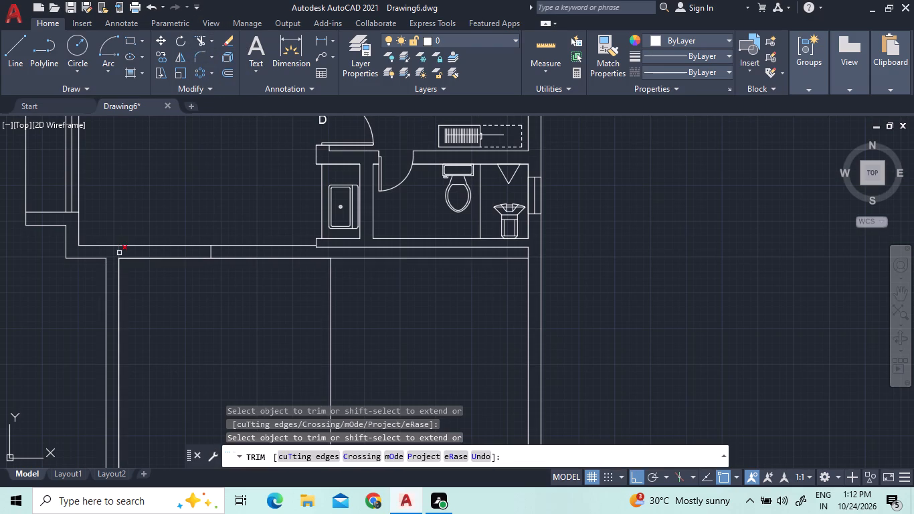
{"action": "left_click", "coordinate": [119, 253]}
Trim both cross-wall lines and the rectangle's top edge east of the short vertical line, opening a gap up to the toilet-area wall.
{"action": "left_click", "coordinate": [251, 251]}
{"action": "double_click", "coordinate": [251, 219]}
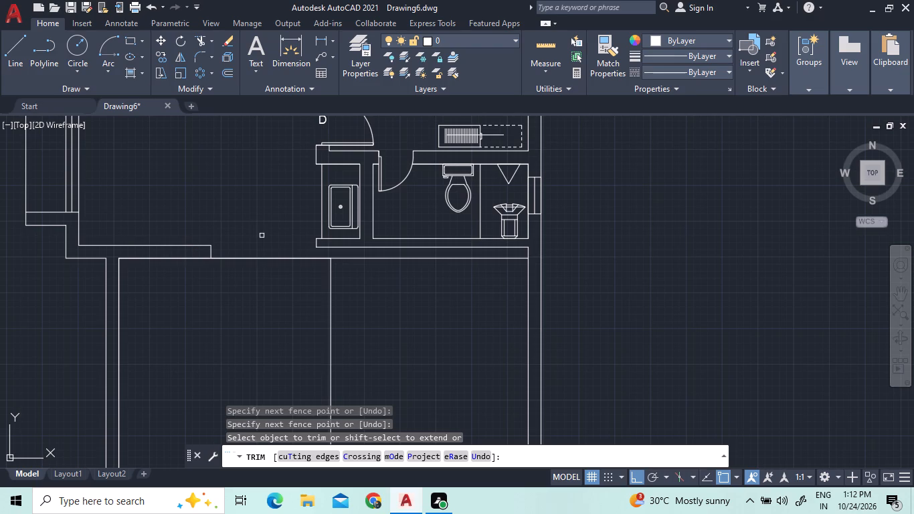
{"action": "left_click", "coordinate": [262, 236]}
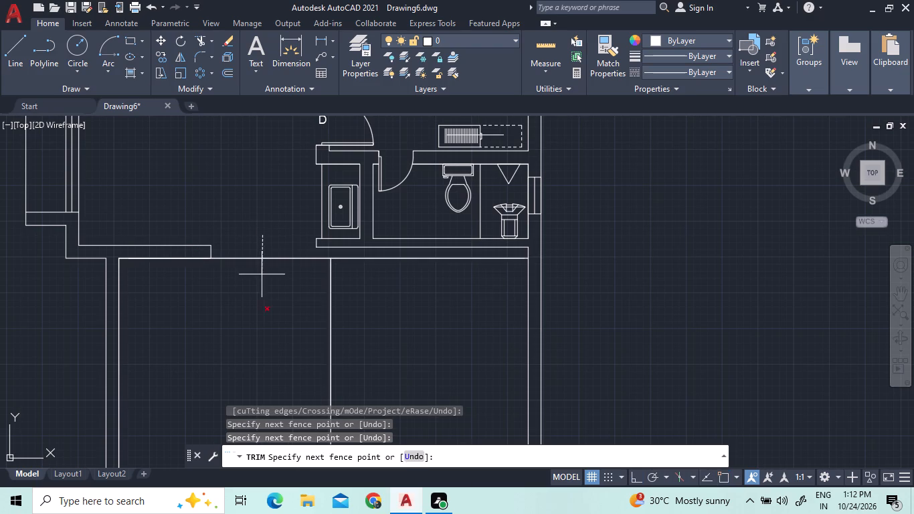
{"action": "left_click", "coordinate": [262, 315]}
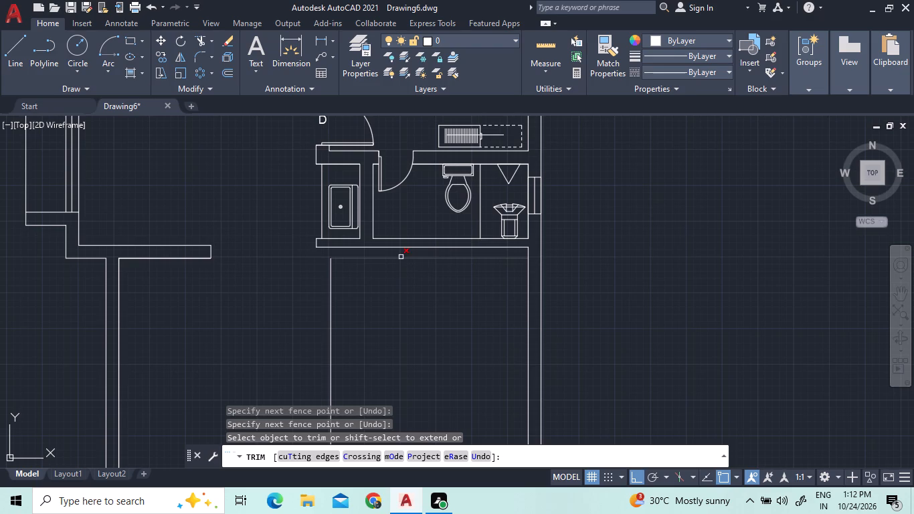
Measure the lower room rectangle's sides and its remaining top edge with the quick measure tool.
{"action": "scroll", "coordinate": [398, 263], "scroll_direction": "down", "scroll_amount": 2}
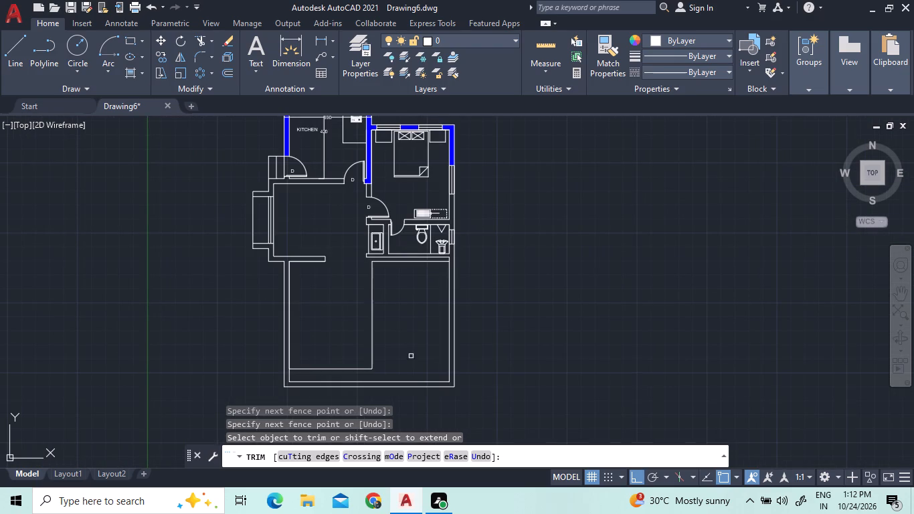
{"action": "scroll", "coordinate": [411, 373], "scroll_direction": "up", "scroll_amount": 1}
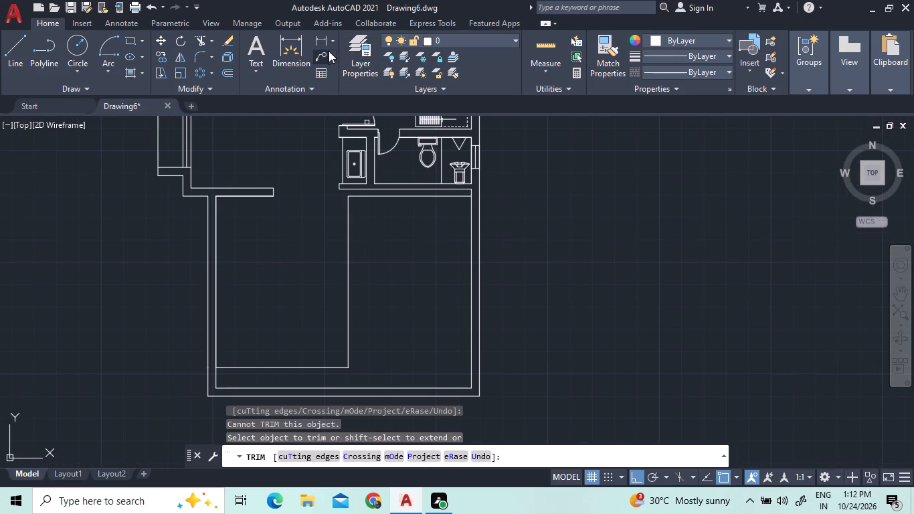
{"action": "left_click", "coordinate": [225, 72]}
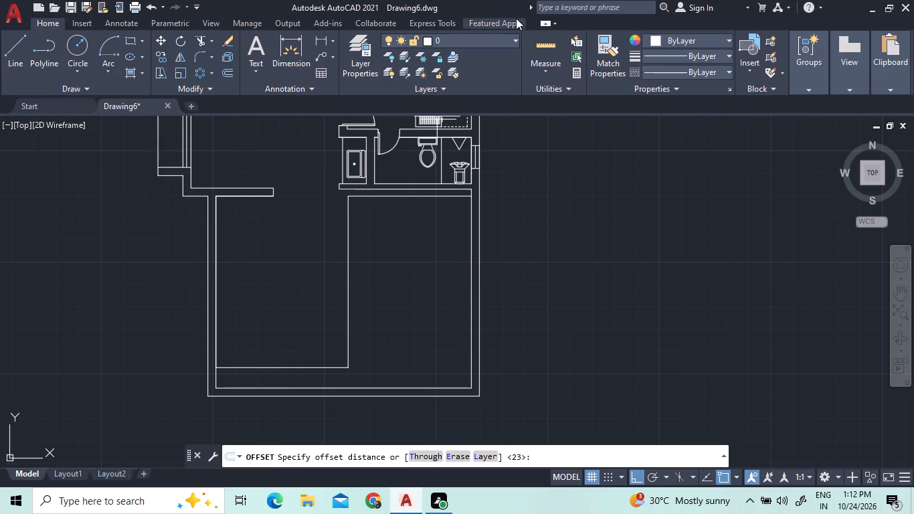
{"action": "left_click", "coordinate": [539, 52]}
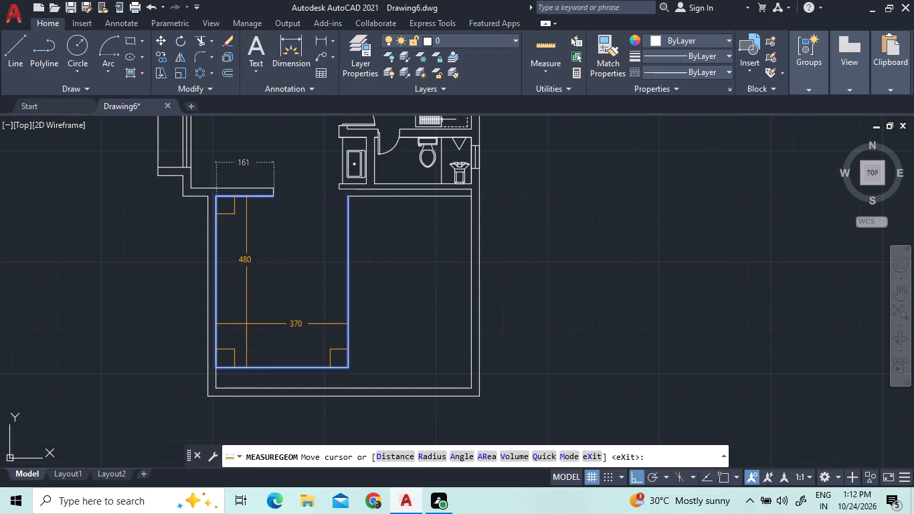
{"action": "key", "text": "Escape"}
{"action": "key", "text": "Escape"}
{"action": "key", "text": "Escape"}
{"action": "key", "text": "Escape"}
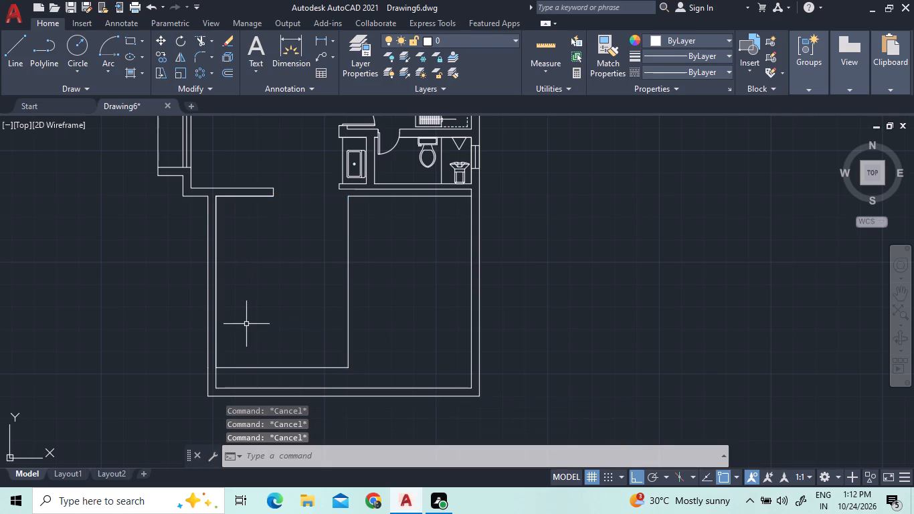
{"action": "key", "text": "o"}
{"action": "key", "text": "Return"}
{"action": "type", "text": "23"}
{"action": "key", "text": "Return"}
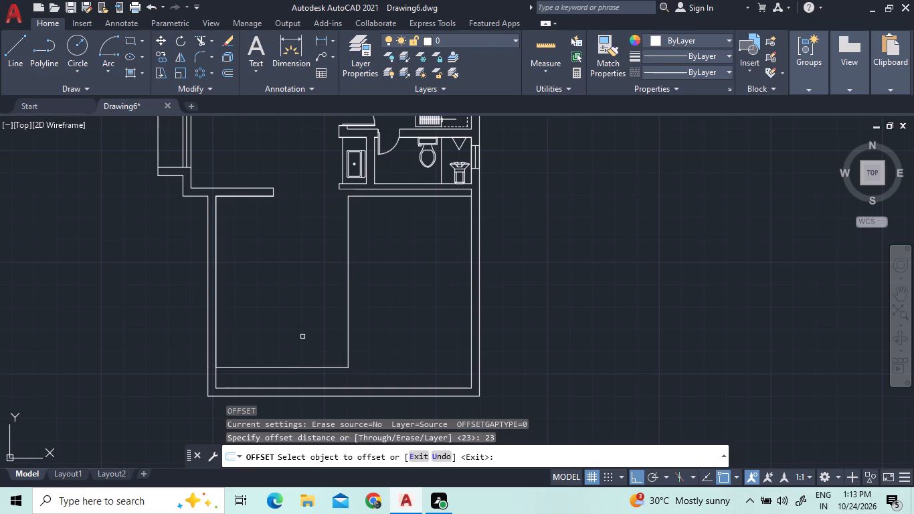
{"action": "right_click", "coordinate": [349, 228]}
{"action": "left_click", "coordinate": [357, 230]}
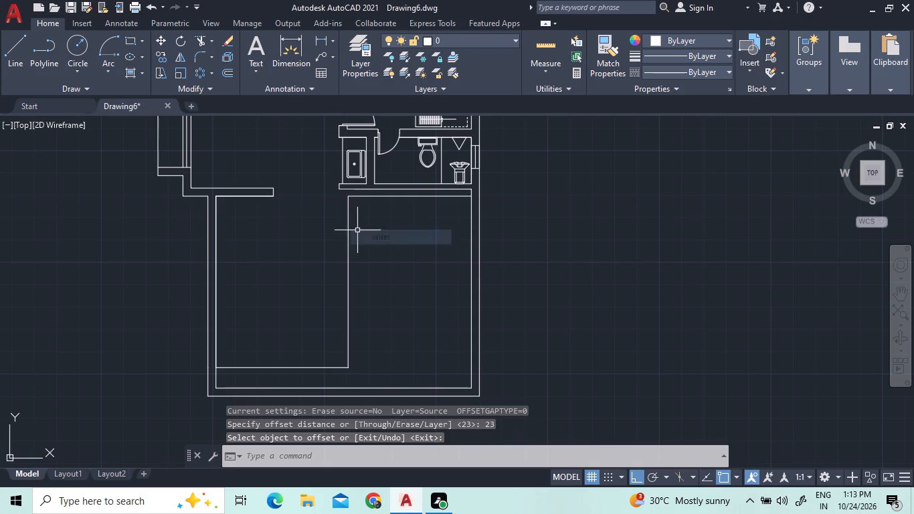
Explode the trimmed 370 by 480 rectangle into separate lines.
{"action": "left_click", "coordinate": [348, 225]}
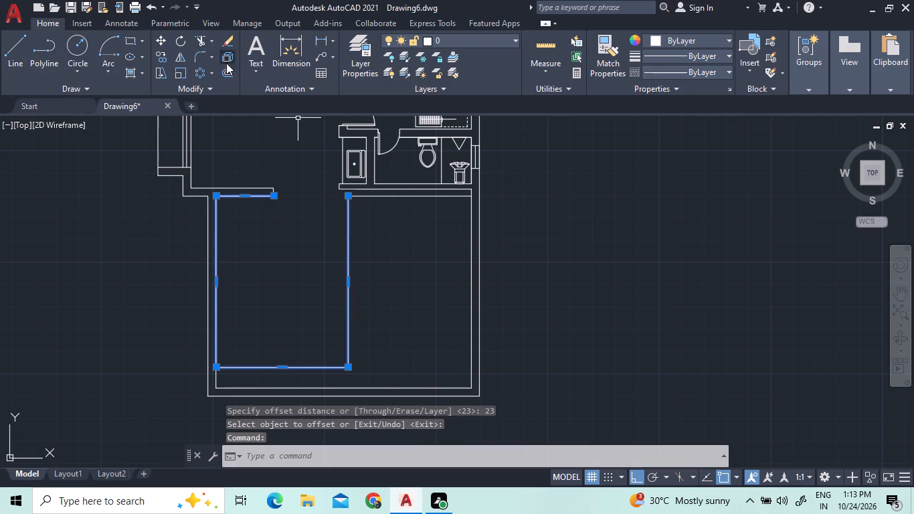
{"action": "left_click", "coordinate": [226, 62]}
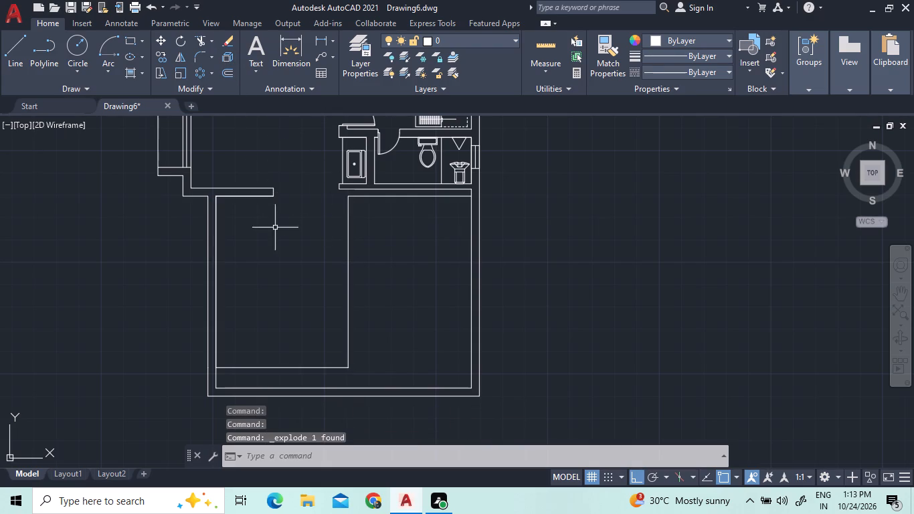
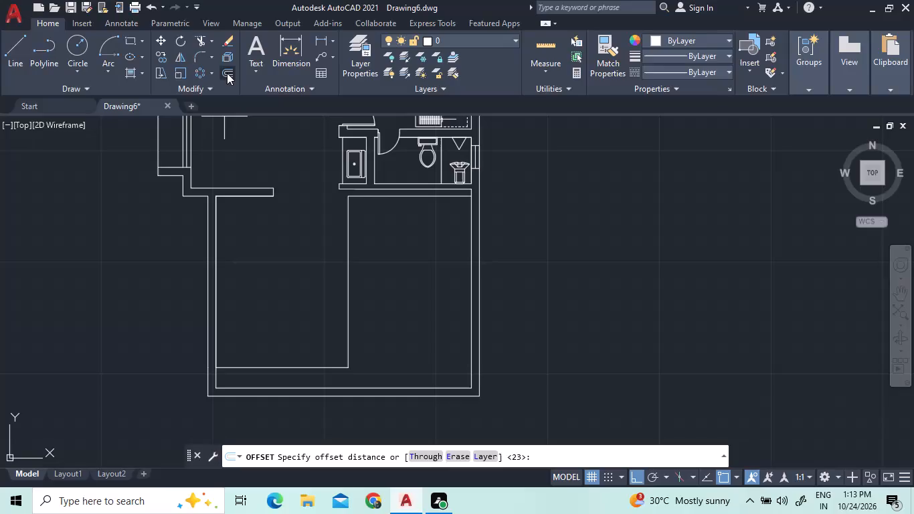
Offset the lower room's south and east lines outward by 23.
{"action": "type", "text": "23"}
{"action": "key", "text": "Return"}
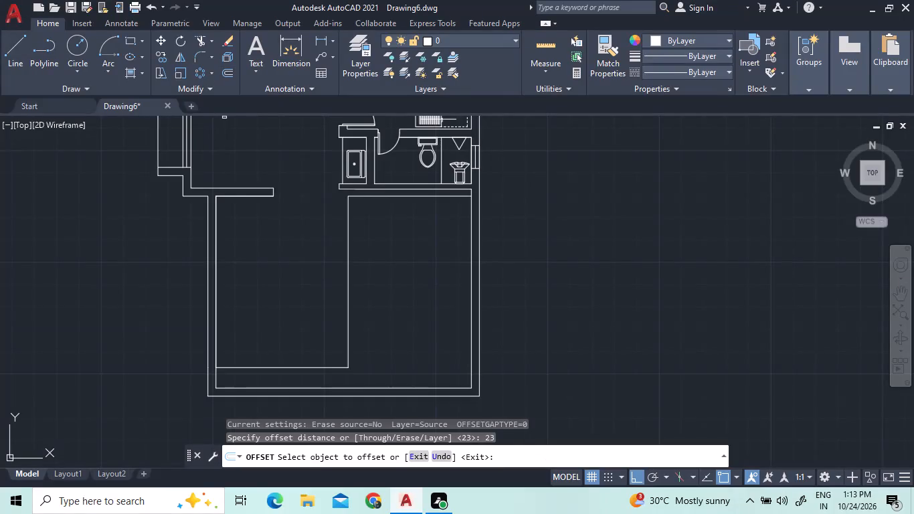
{"action": "left_click", "coordinate": [295, 367]}
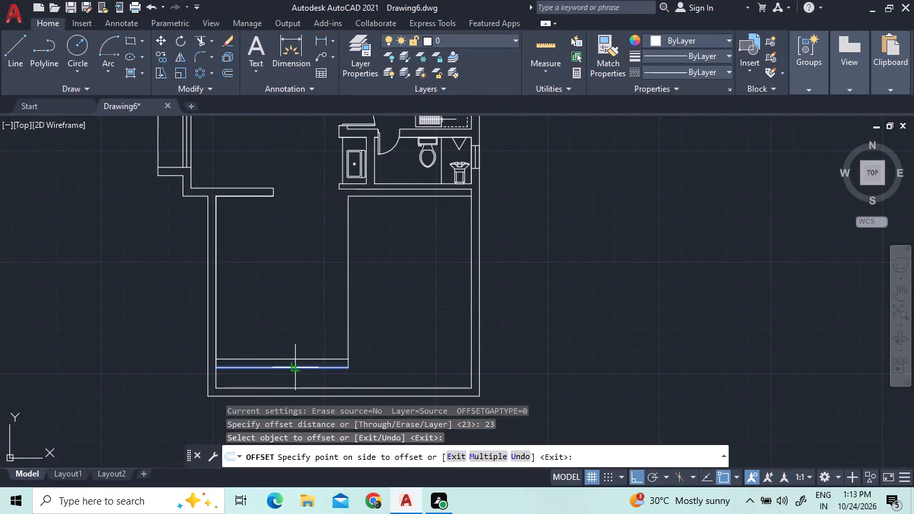
{"action": "left_click", "coordinate": [292, 383]}
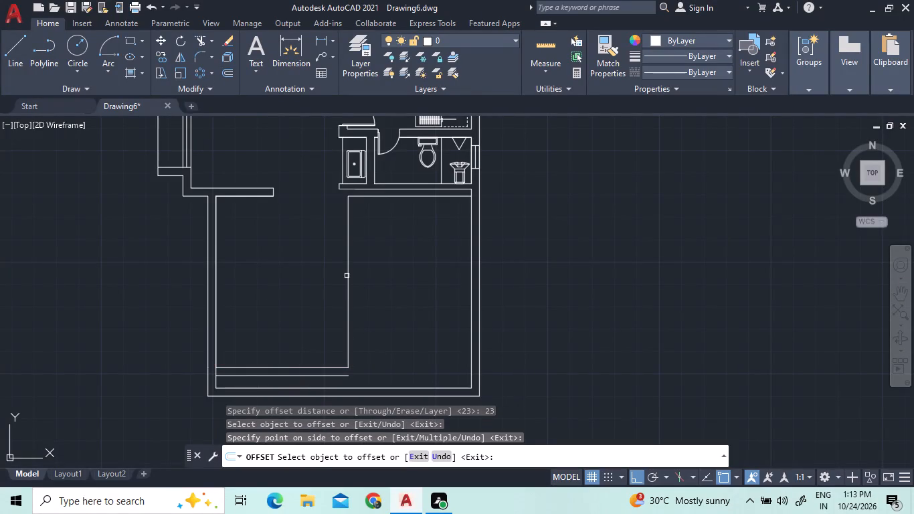
{"action": "left_click", "coordinate": [347, 275]}
{"action": "left_click", "coordinate": [361, 270]}
{"action": "right_click", "coordinate": [324, 280]}
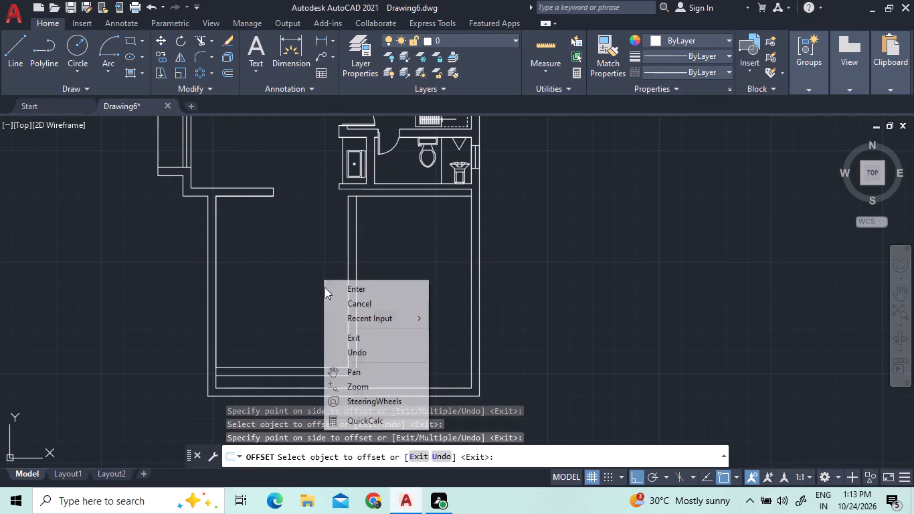
{"action": "left_click", "coordinate": [326, 289]}
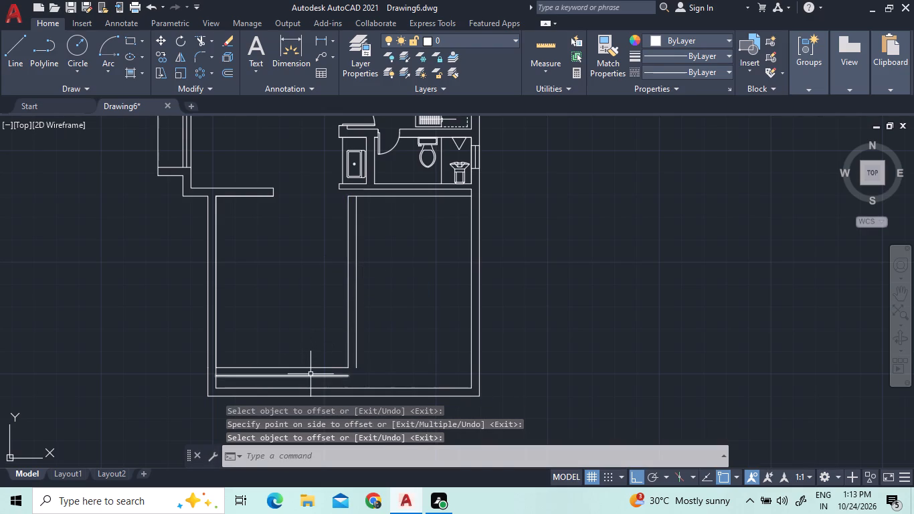
Fillet the two new offset lines together with radius 0 into a square corner at the lower room's southeast.
{"action": "left_click", "coordinate": [312, 375]}
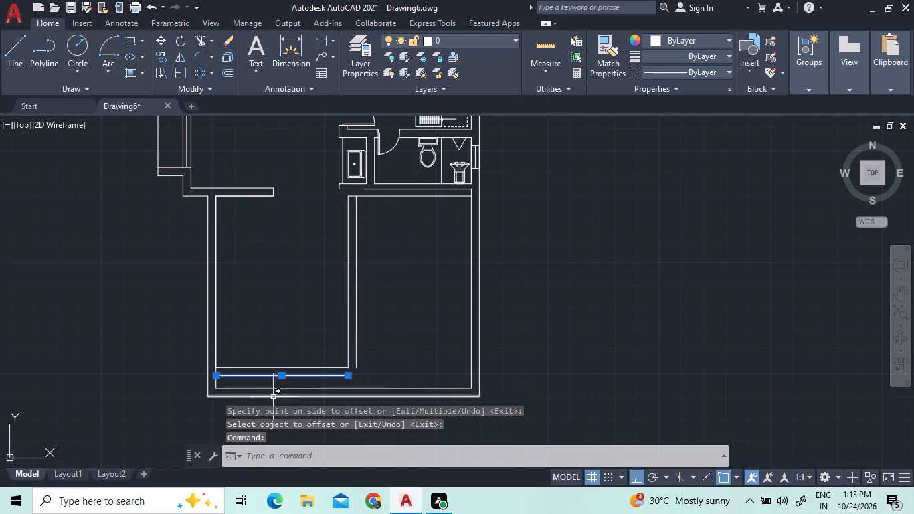
{"action": "key", "text": "f"}
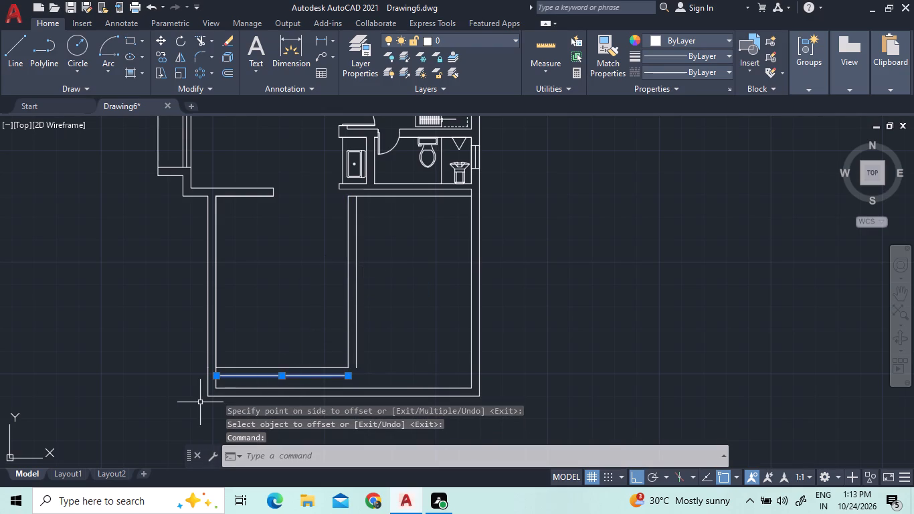
{"action": "key", "text": "space"}
{"action": "left_click", "coordinate": [325, 377]}
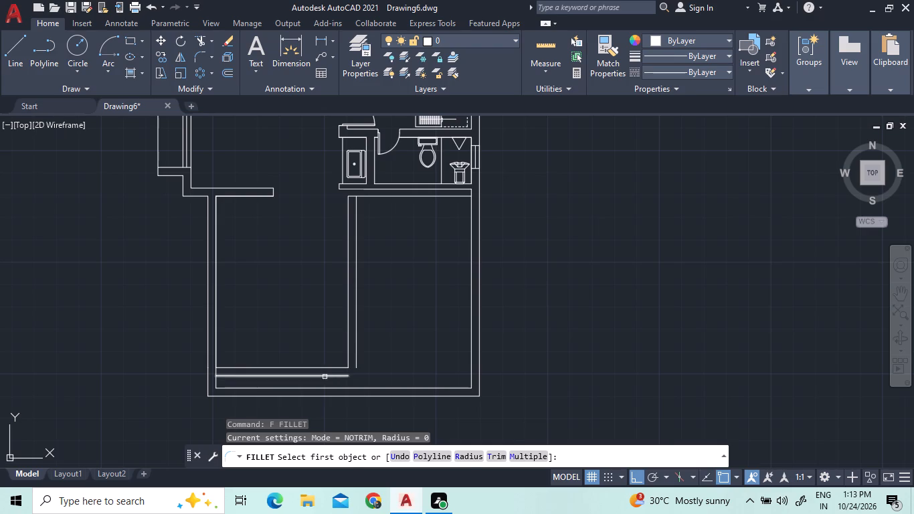
{"action": "left_click", "coordinate": [355, 341], "text": "ctrl"}
{"action": "left_click", "coordinate": [359, 342]}
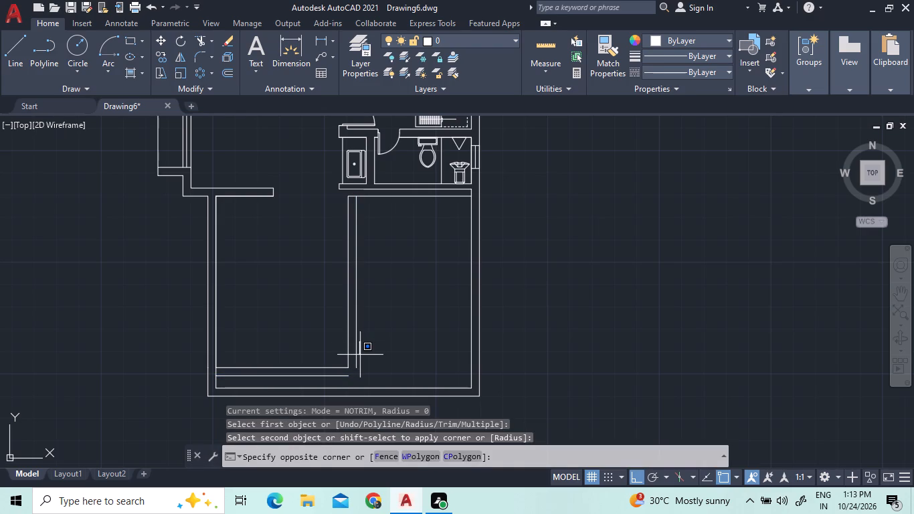
{"action": "left_click", "coordinate": [402, 349]}
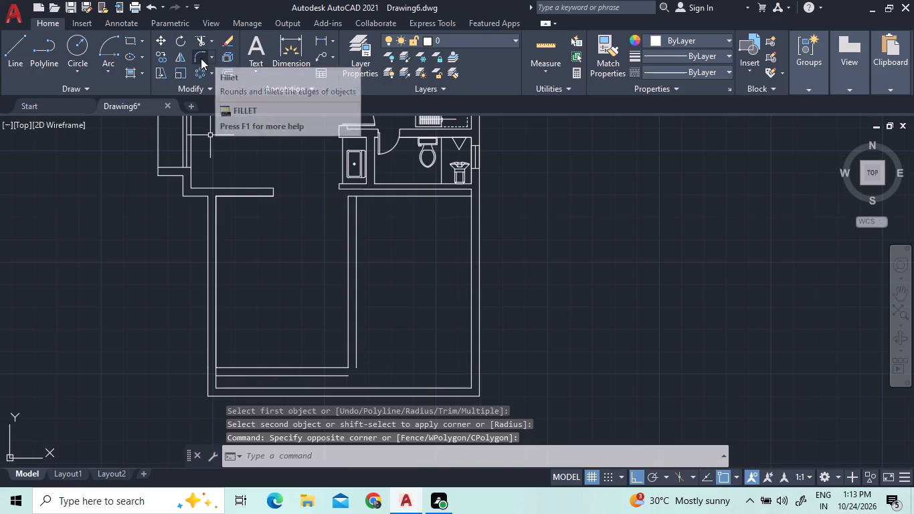
{"action": "left_click", "coordinate": [201, 58]}
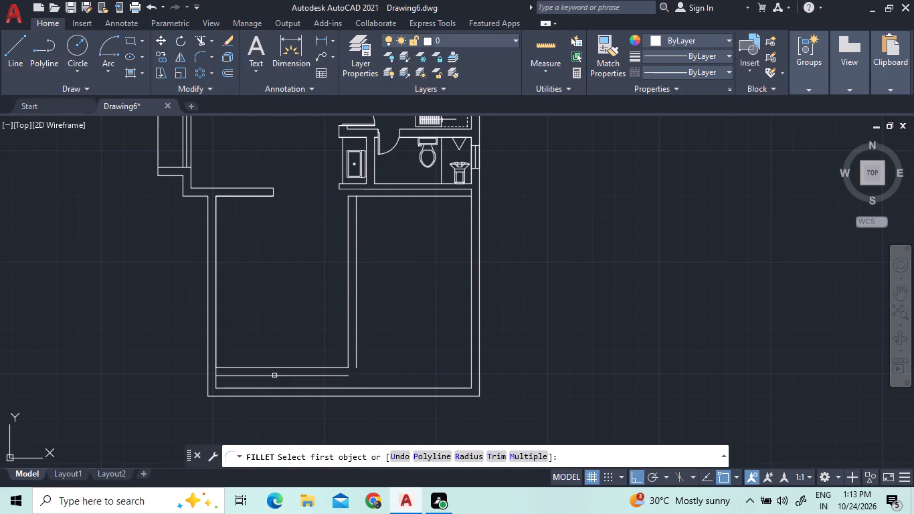
{"action": "left_click", "coordinate": [274, 375]}
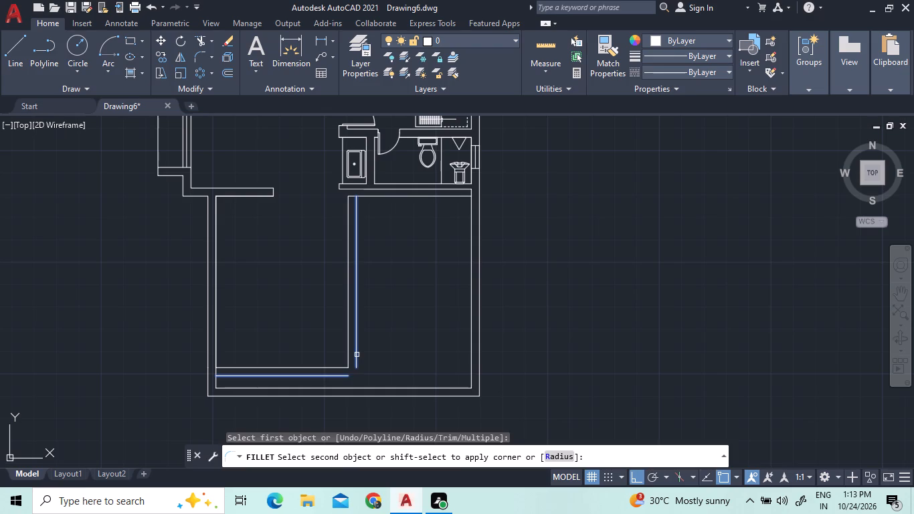
{"action": "left_click", "coordinate": [357, 355], "text": "shift"}
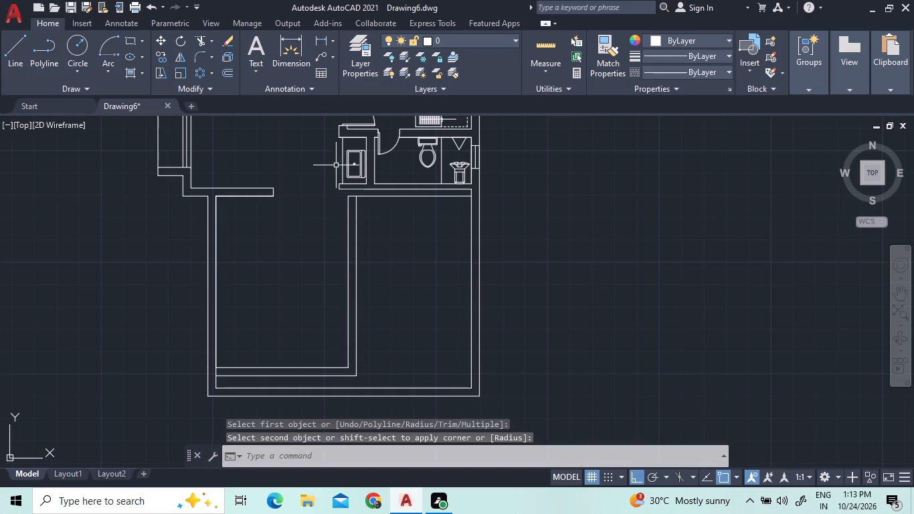
Erase the horizontal line just below the toilet-area wall, running from the room's east wall to the plan's east wall.
{"action": "scroll", "coordinate": [365, 182], "scroll_direction": "up", "scroll_amount": 2}
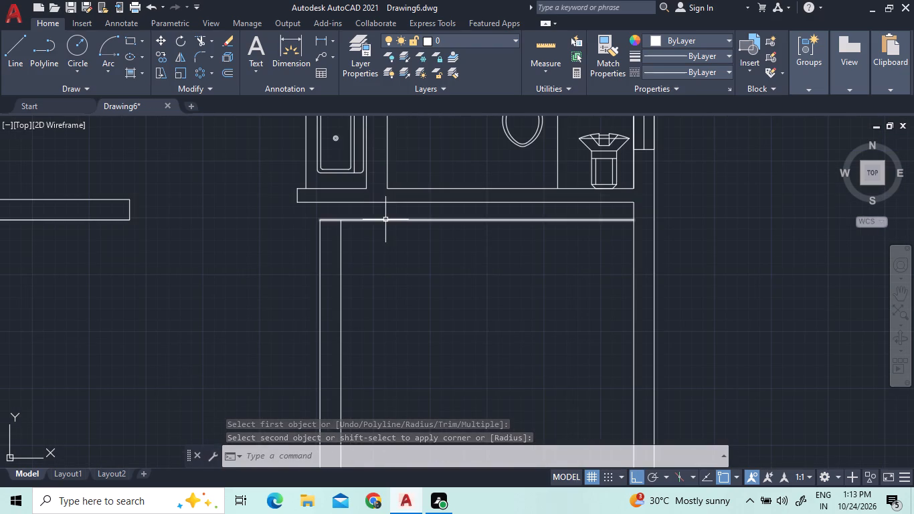
{"action": "left_click", "coordinate": [381, 220]}
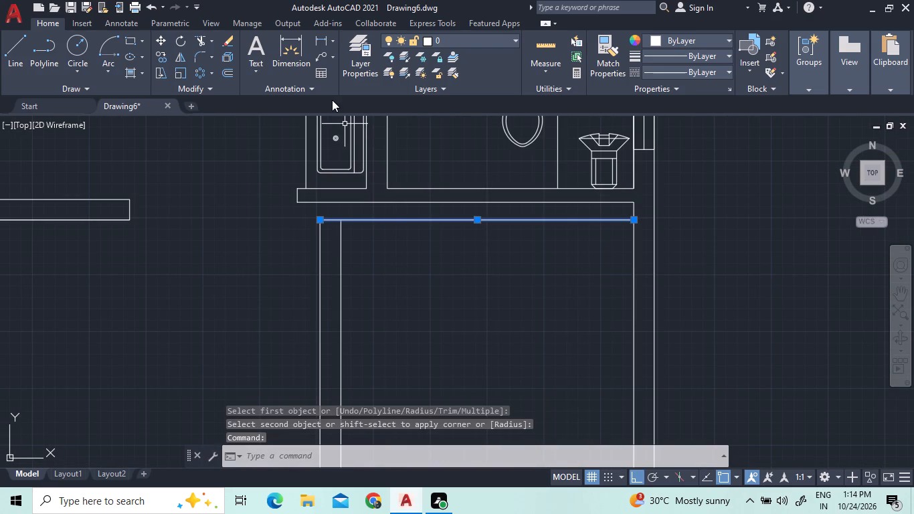
{"action": "key", "text": "Delete"}
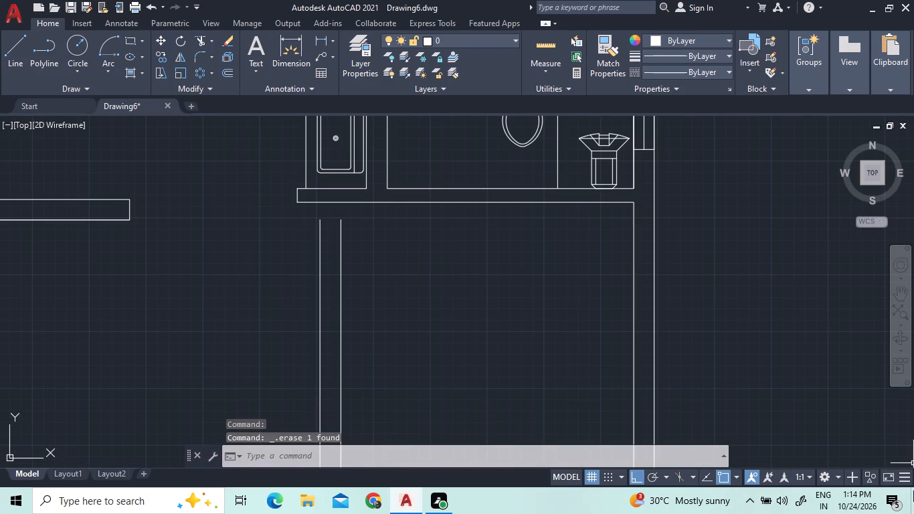
Extend both lines of the lower room's east wall up to the underside of the toilet-area wall.
{"action": "left_click", "coordinate": [209, 39]}
{"action": "left_click", "coordinate": [226, 82]}
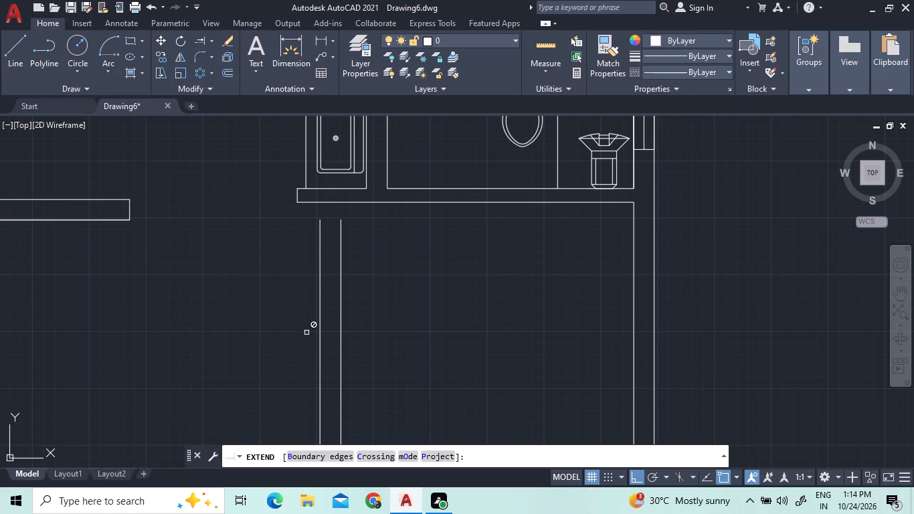
{"action": "left_click_drag", "start_coordinate": [509, 338], "coordinate": [492, 338]}
{"action": "left_click", "coordinate": [259, 311]}
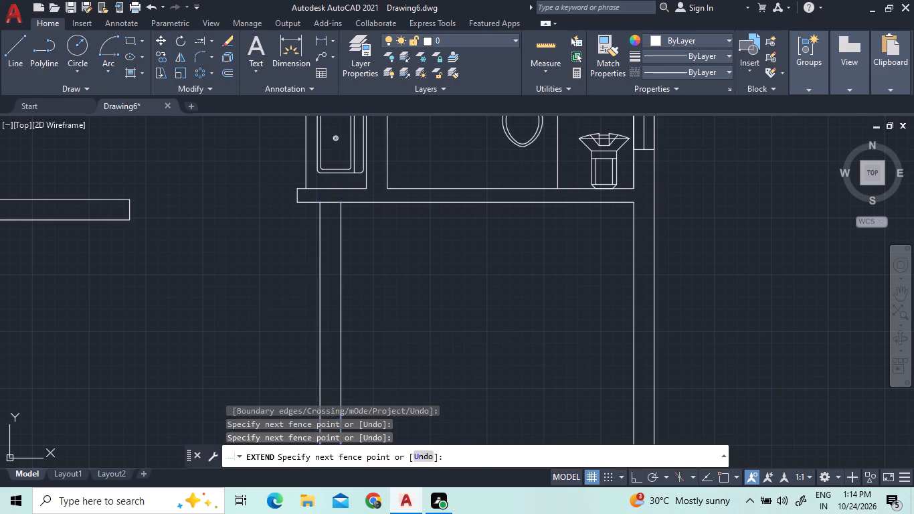
Trim away the two long bottom lines of the old outer outline and the inner west-wall stub below the lower room.
{"action": "scroll", "coordinate": [412, 234], "scroll_direction": "down", "scroll_amount": 2}
{"action": "scroll", "coordinate": [414, 290], "scroll_direction": "down", "scroll_amount": 2}
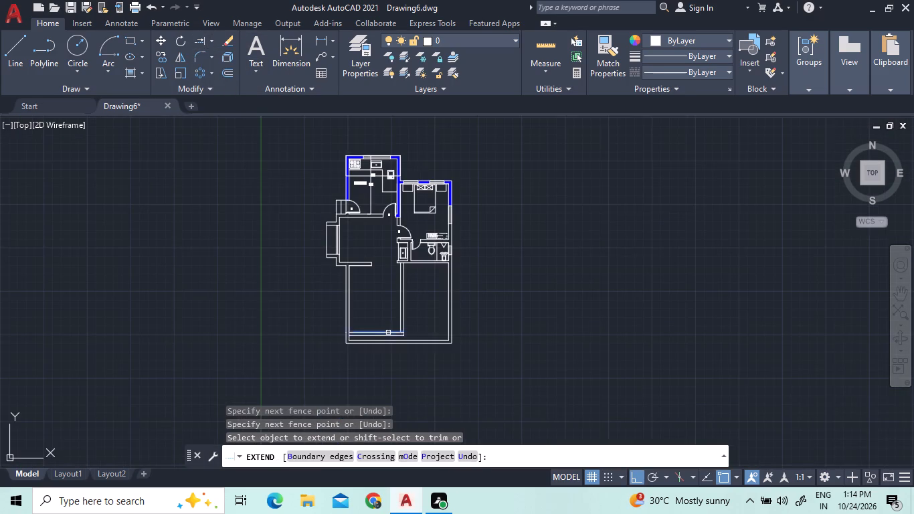
{"action": "scroll", "coordinate": [381, 339], "scroll_direction": "up", "scroll_amount": 2}
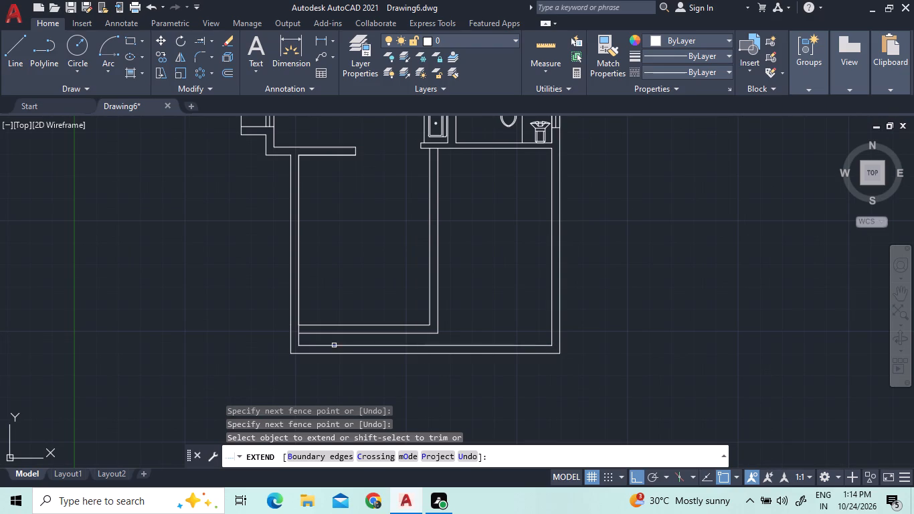
{"action": "left_click", "coordinate": [211, 41]}
{"action": "left_click", "coordinate": [207, 69]}
{"action": "left_click", "coordinate": [342, 367]}
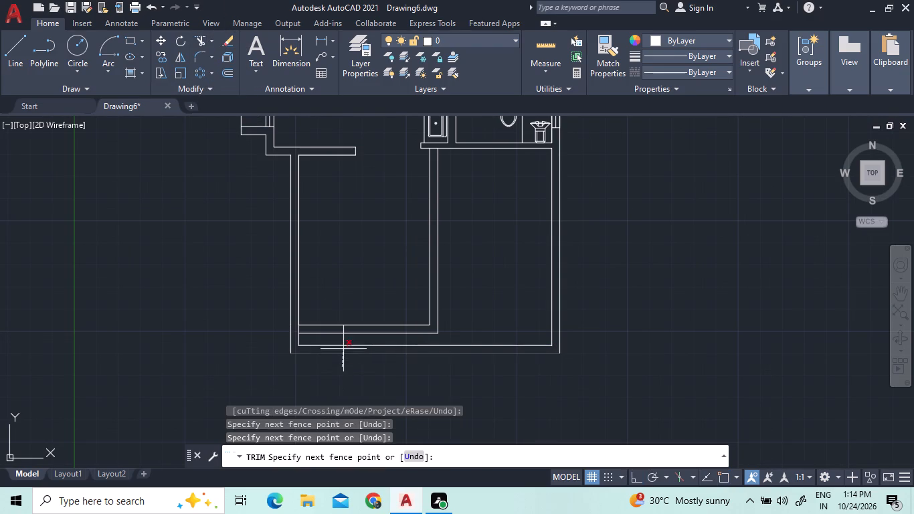
{"action": "left_click", "coordinate": [343, 342]}
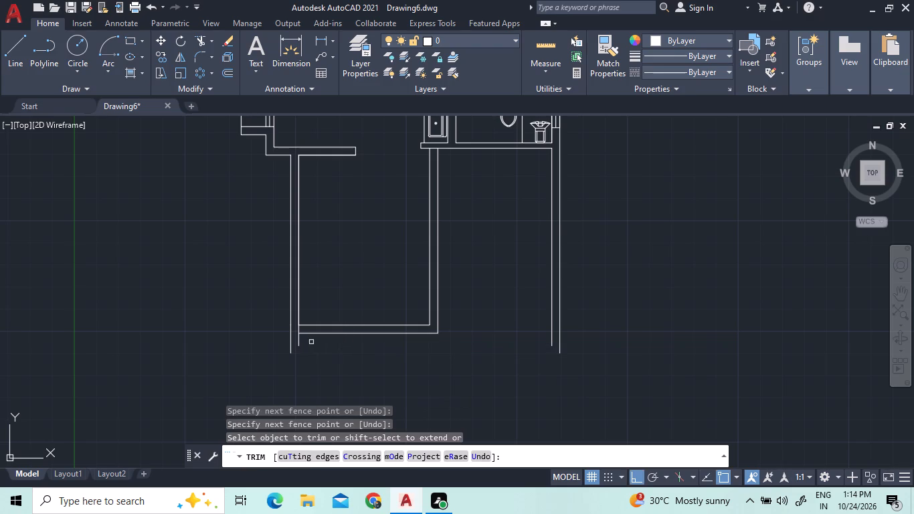
{"action": "left_click", "coordinate": [300, 339]}
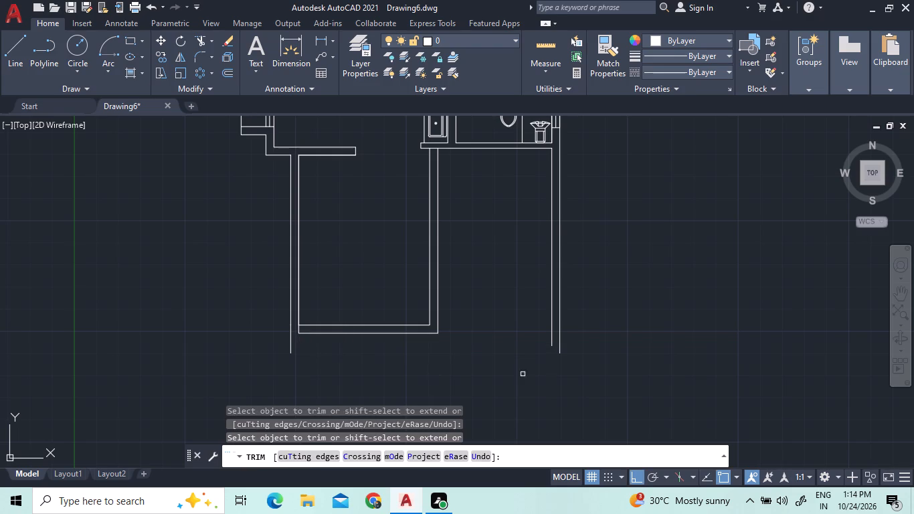
Extend the room's outer south line to the outer west line, and trim the west line's overhang below that corner.
{"action": "left_click", "coordinate": [210, 39]}
{"action": "left_click", "coordinate": [211, 87]}
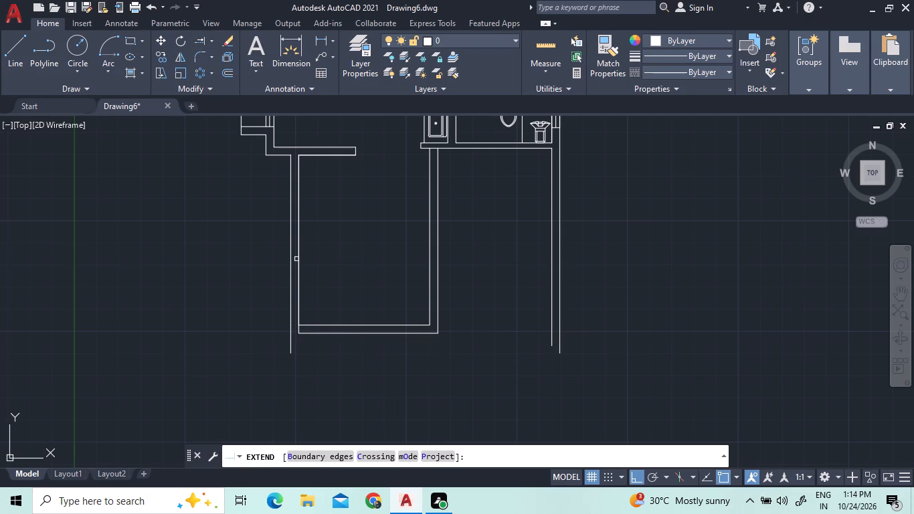
{"action": "left_click", "coordinate": [306, 334]}
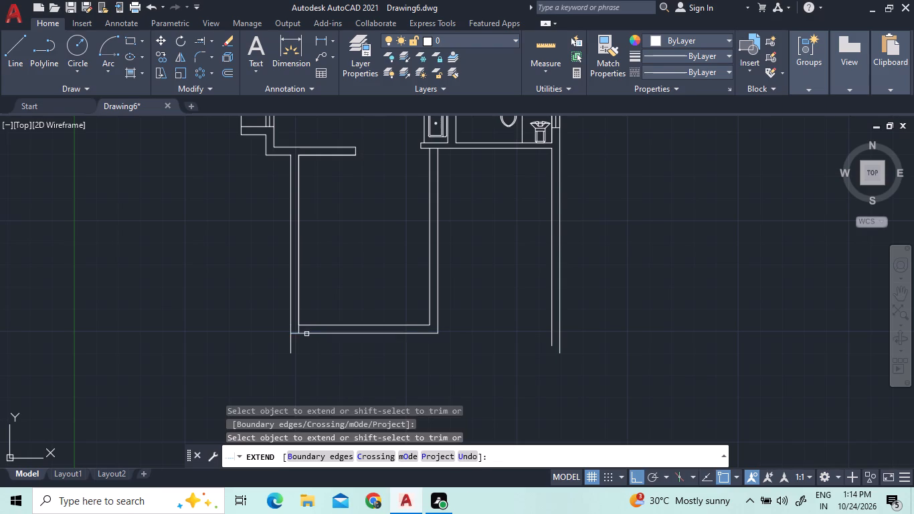
{"action": "left_click", "coordinate": [215, 39]}
{"action": "left_click", "coordinate": [203, 72]}
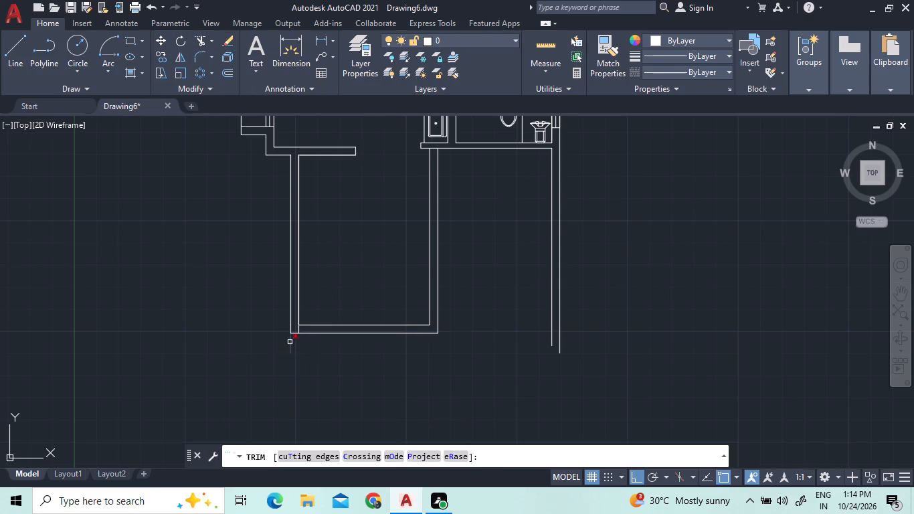
{"action": "left_click", "coordinate": [287, 340]}
{"action": "left_click", "coordinate": [298, 340]}
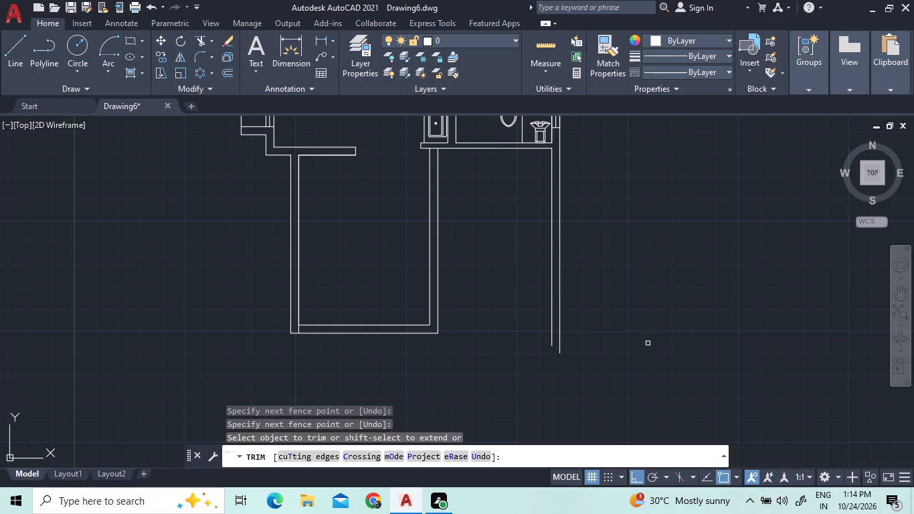
Add a horizontal linear dimension from the inner line of the lower room's east wall to the outer line of the plan's east wall.
{"action": "left_click", "coordinate": [553, 48]}
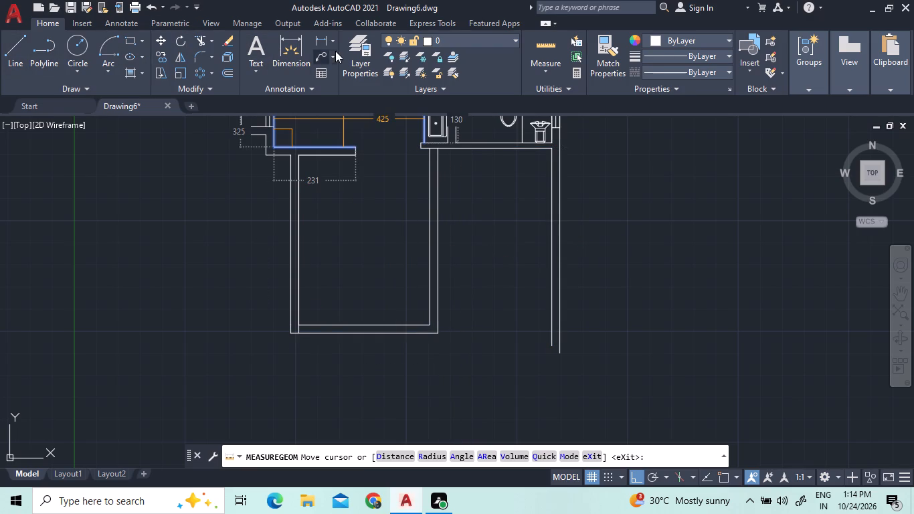
{"action": "left_click", "coordinate": [318, 39]}
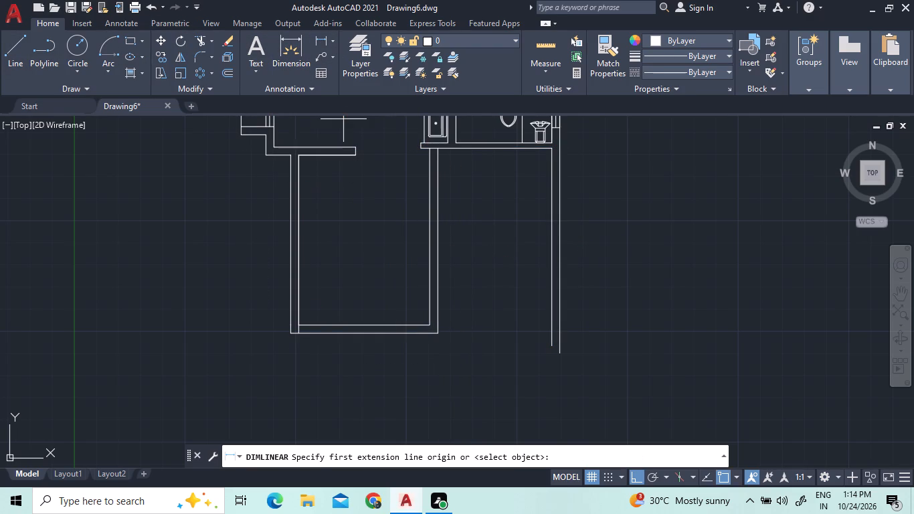
{"action": "left_click", "coordinate": [433, 240]}
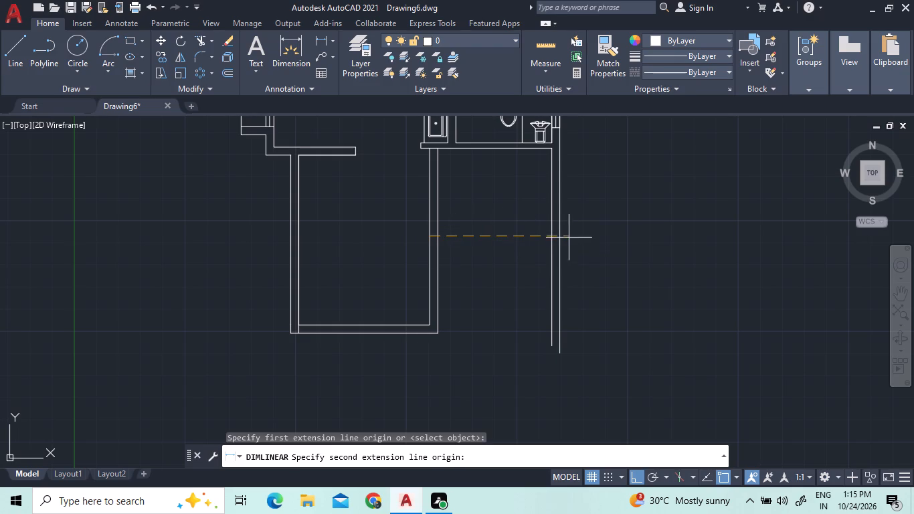
{"action": "left_click", "coordinate": [561, 238]}
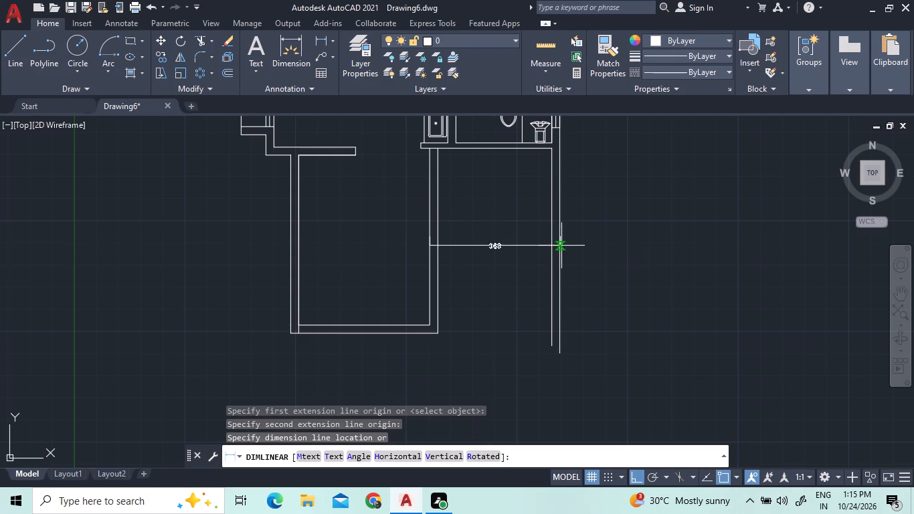
{"action": "left_click", "coordinate": [543, 249]}
{"action": "scroll", "coordinate": [480, 255], "scroll_direction": "up", "scroll_amount": 3}
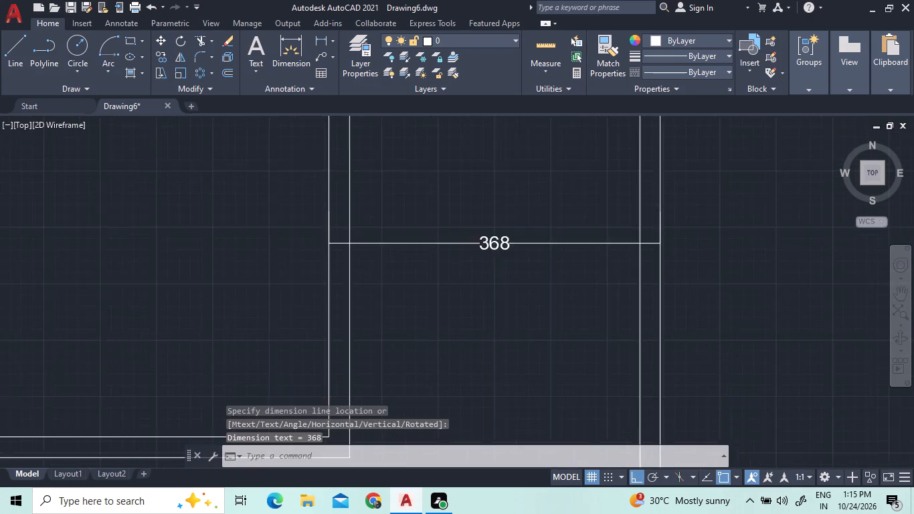
Delete the horizontal dimension spanning from the lower room's east wall to the plan's east wall.
{"action": "scroll", "coordinate": [517, 246], "scroll_direction": "up", "scroll_amount": 5}
{"action": "scroll", "coordinate": [491, 234], "scroll_direction": "down", "scroll_amount": 2}
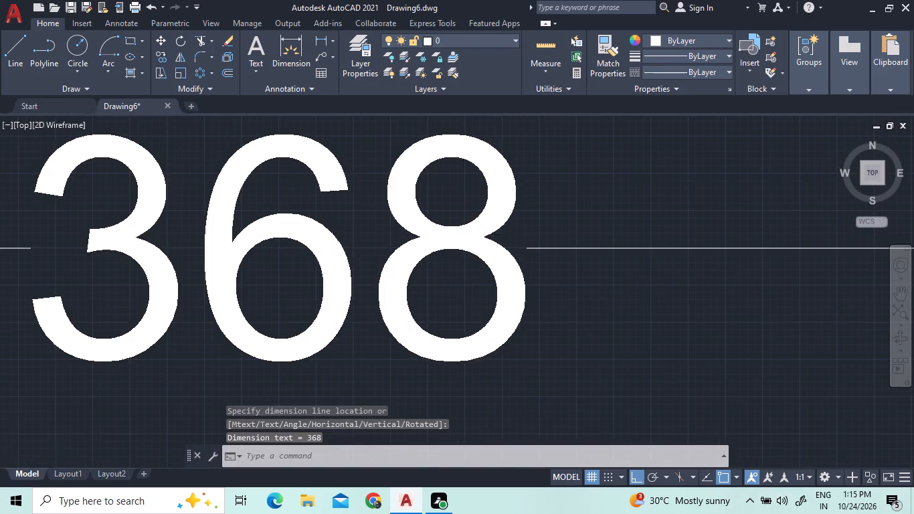
{"action": "scroll", "coordinate": [491, 234], "scroll_direction": "down", "scroll_amount": 4}
{"action": "left_click", "coordinate": [547, 260]}
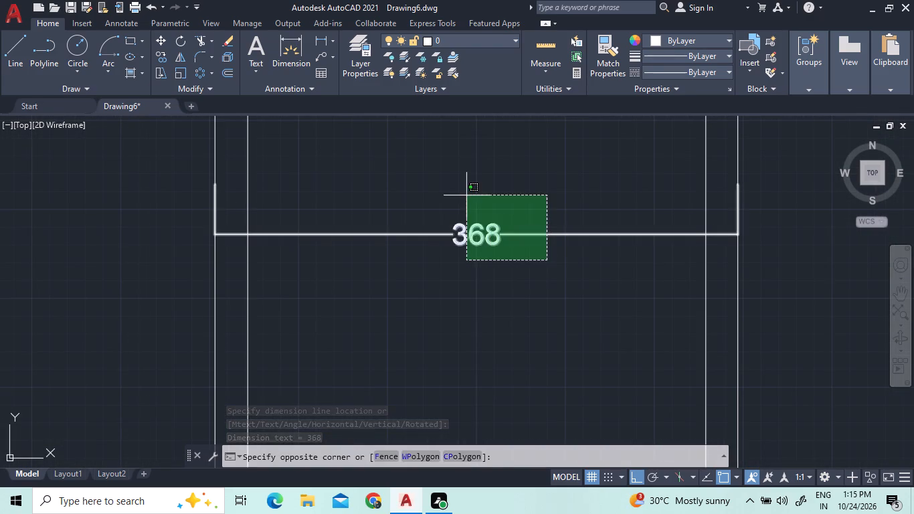
{"action": "left_click", "coordinate": [466, 195]}
{"action": "key", "text": "Delete"}
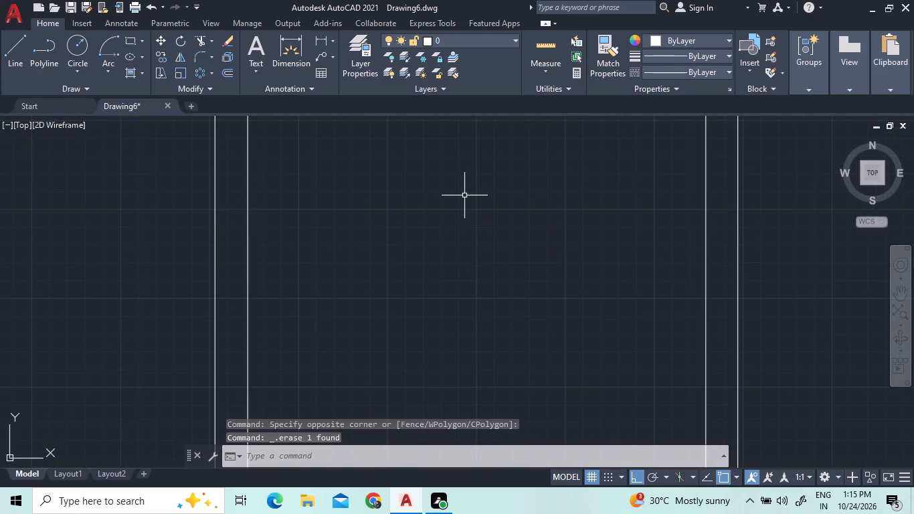
Trim the toilet-area wall's underside line between the two lines of the lower room's east wall, opening the wall junction.
{"action": "scroll", "coordinate": [490, 74], "scroll_direction": "down", "scroll_amount": 3}
{"action": "scroll", "coordinate": [489, 191], "scroll_direction": "down", "scroll_amount": 5}
{"action": "scroll", "coordinate": [503, 195], "scroll_direction": "up", "scroll_amount": 3}
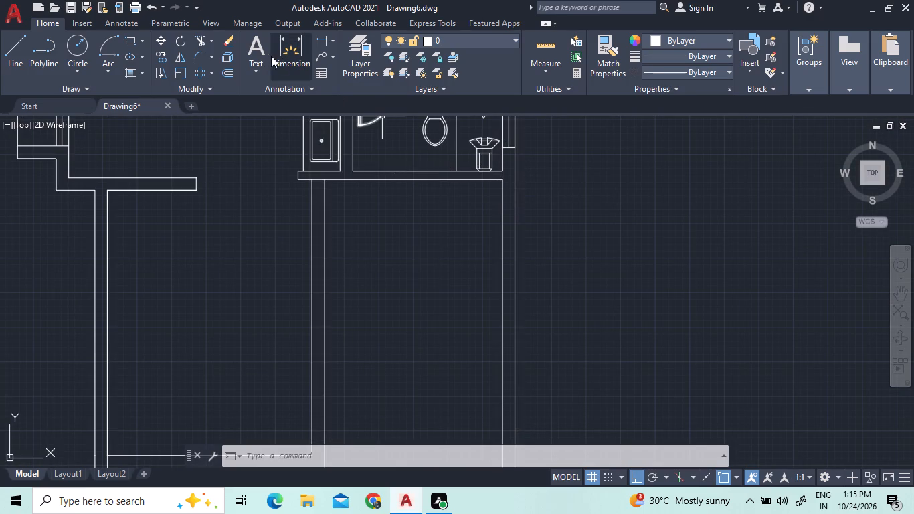
{"action": "left_click", "coordinate": [200, 44]}
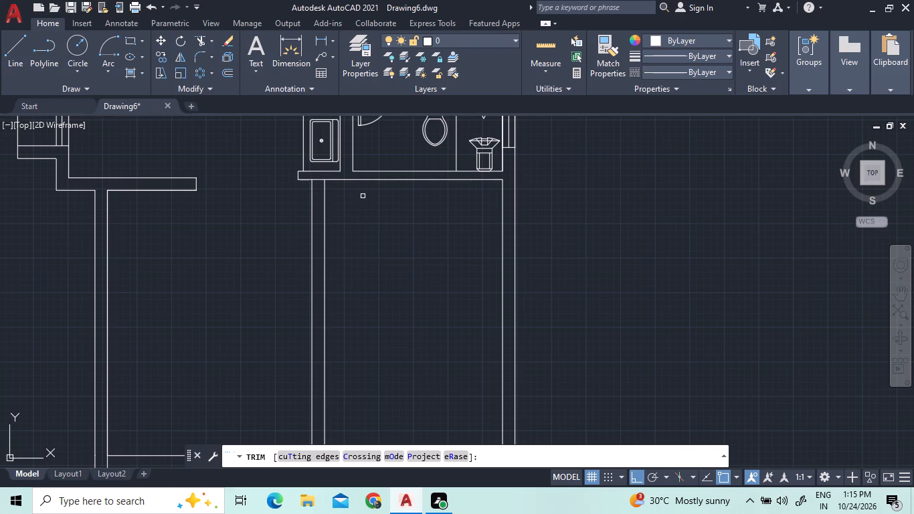
{"action": "scroll", "coordinate": [364, 196], "scroll_direction": "down", "scroll_amount": 2}
{"action": "scroll", "coordinate": [449, 304], "scroll_direction": "up", "scroll_amount": 1}
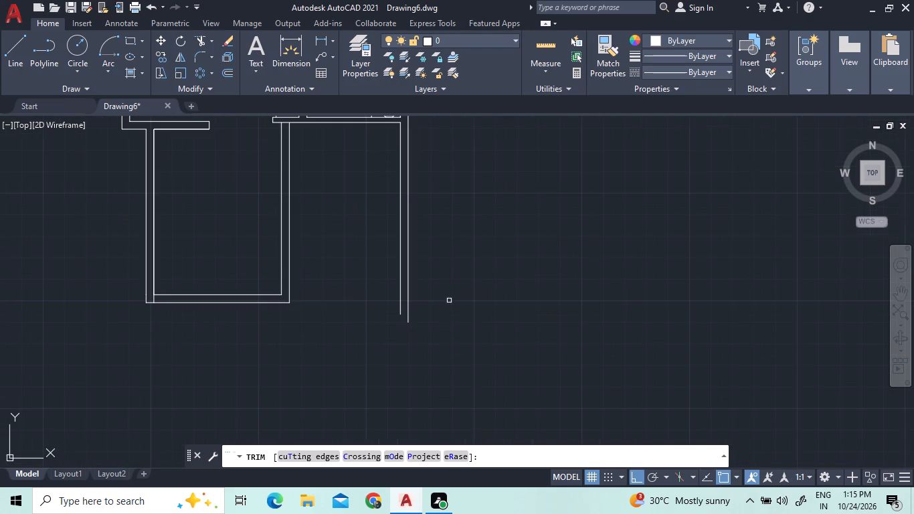
{"action": "middle_click_drag", "start_coordinate": [454, 257], "coordinate": [434, 305]}
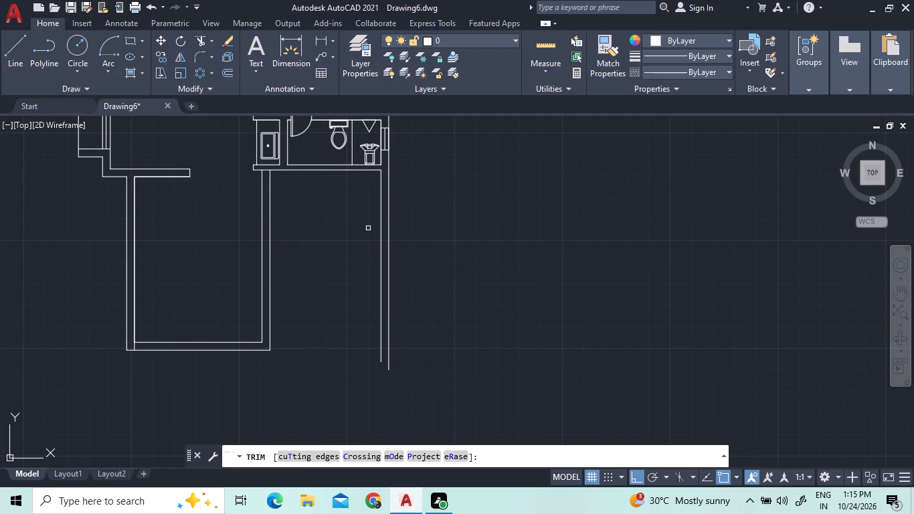
{"action": "middle_click_drag", "start_coordinate": [368, 228], "coordinate": [380, 369]}
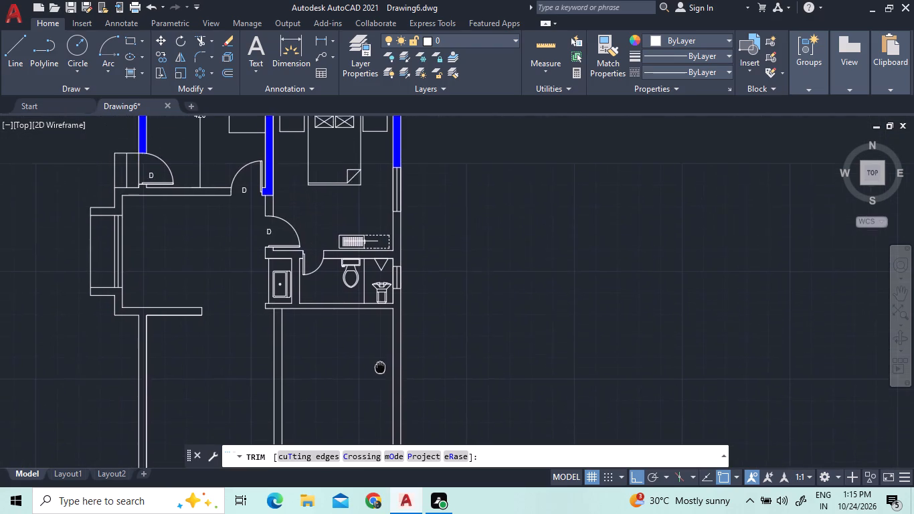
{"action": "middle_click_drag", "start_coordinate": [380, 369], "coordinate": [395, 272]}
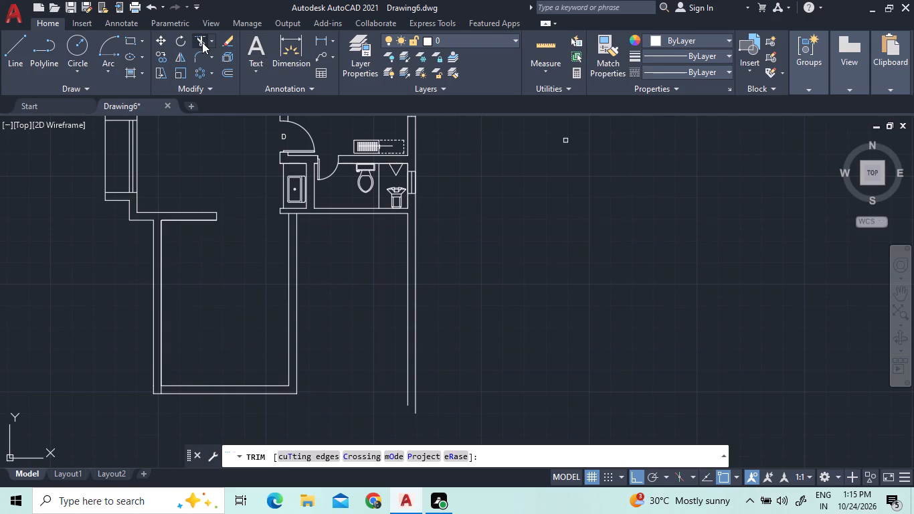
{"action": "left_click", "coordinate": [224, 74]}
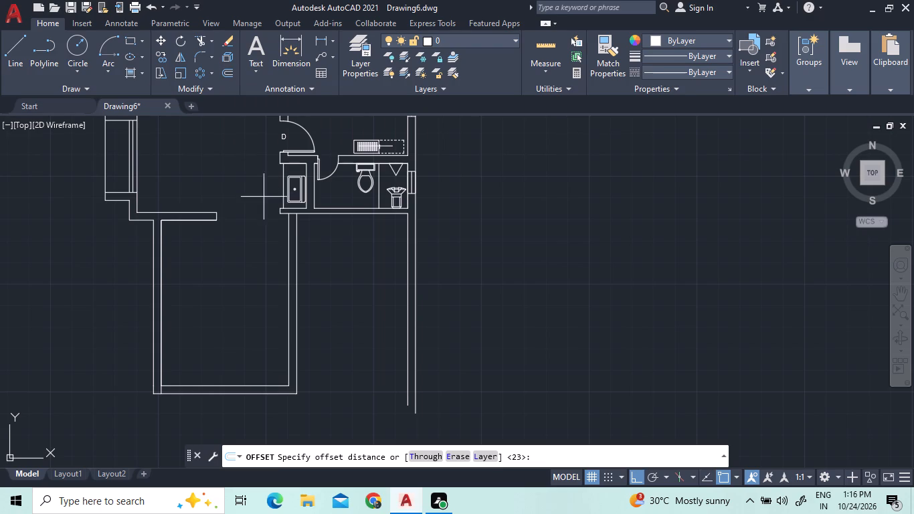
{"action": "left_click", "coordinate": [204, 39]}
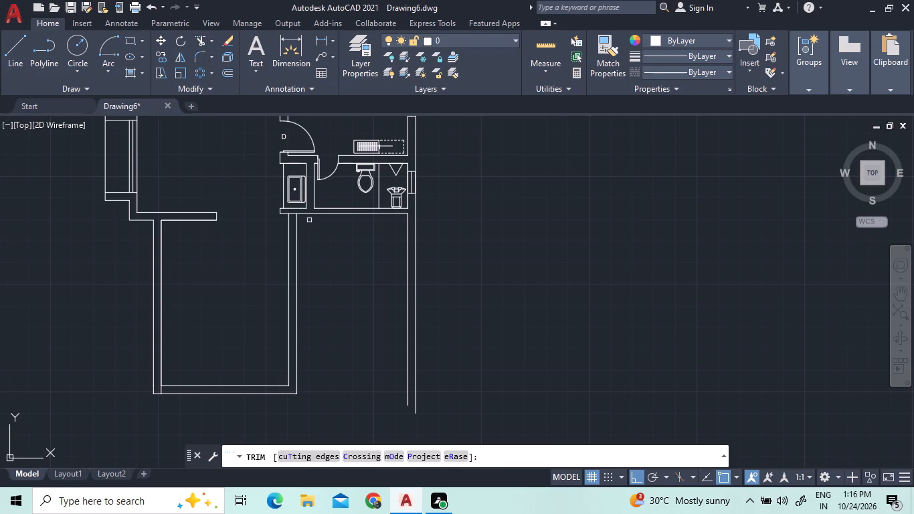
{"action": "left_click", "coordinate": [293, 213]}
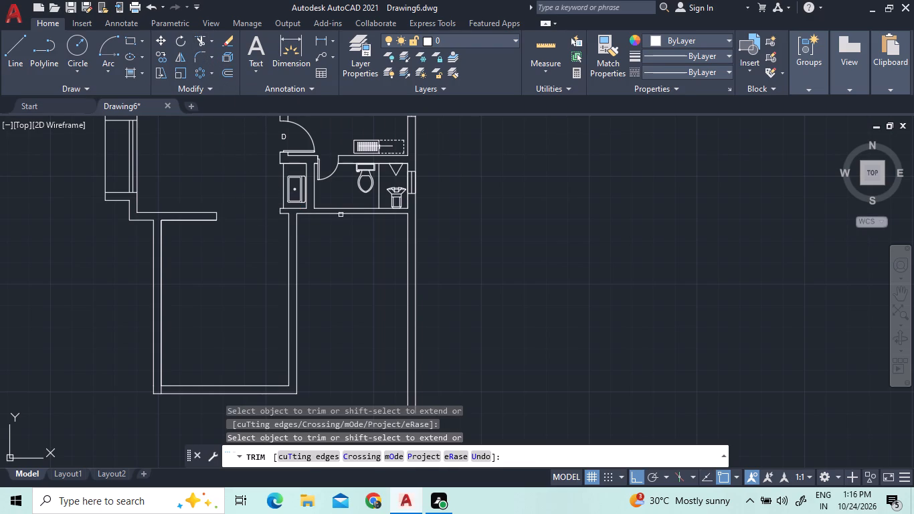
{"action": "right_click", "coordinate": [543, 222]}
{"action": "left_click", "coordinate": [564, 237]}
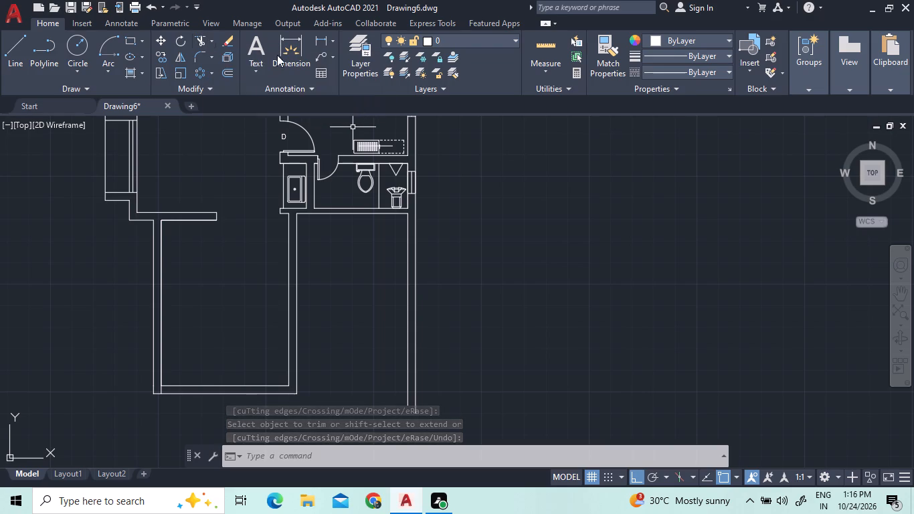
Offset the underside line of the toilet-area wall 200 to the south, across the area east of the lower room.
{"action": "left_click", "coordinate": [228, 68]}
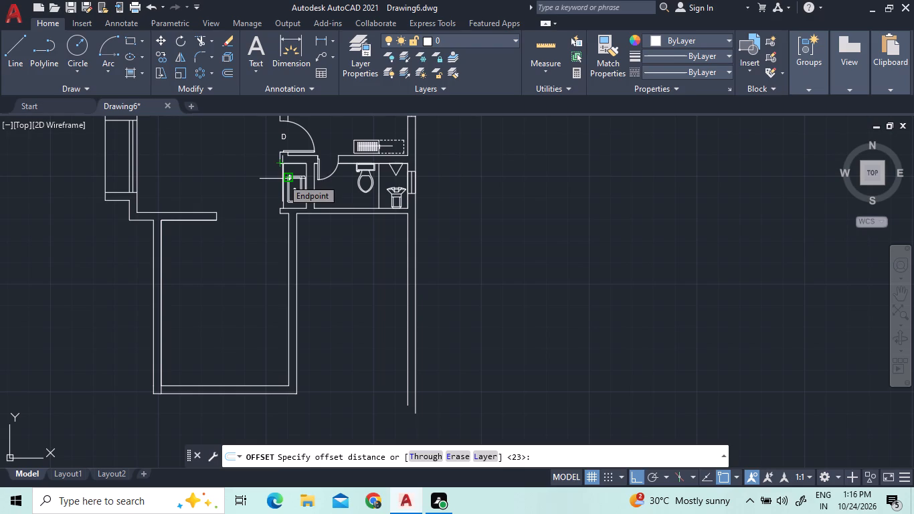
{"action": "type", "text": "200"}
{"action": "key", "text": "Return"}
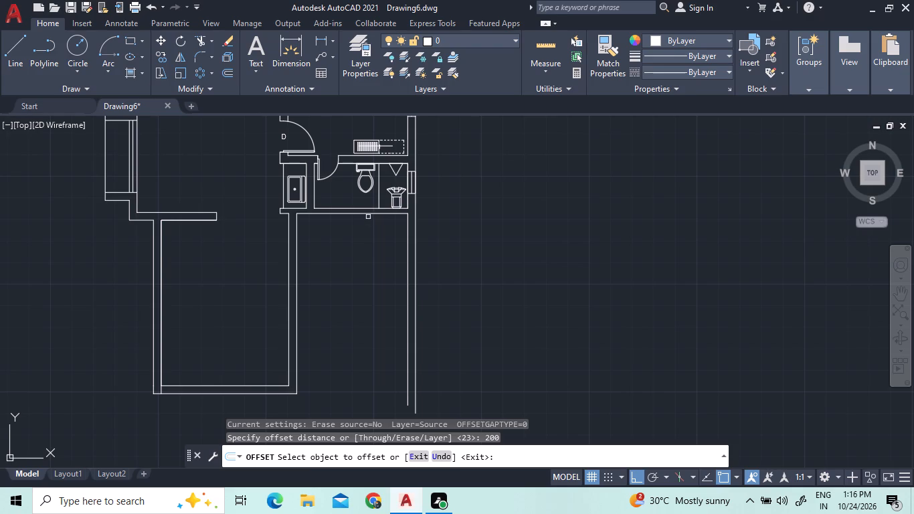
{"action": "left_click", "coordinate": [367, 215]}
{"action": "left_click", "coordinate": [371, 252]}
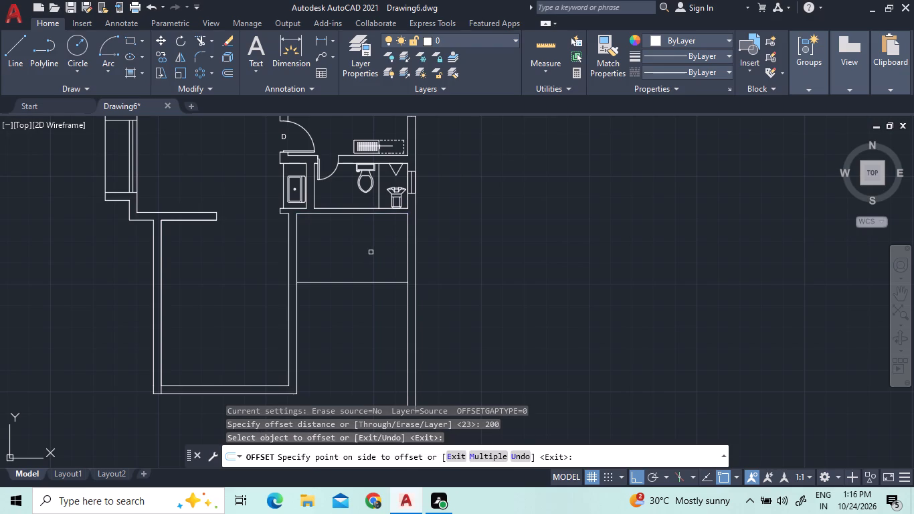
Extend the offset line at both ends, to the plan's outer east line and the inner line of the lower room's east wall.
{"action": "scroll", "coordinate": [370, 260], "scroll_direction": "down", "scroll_amount": 1}
{"action": "middle_click_drag", "start_coordinate": [422, 293], "coordinate": [337, 267]}
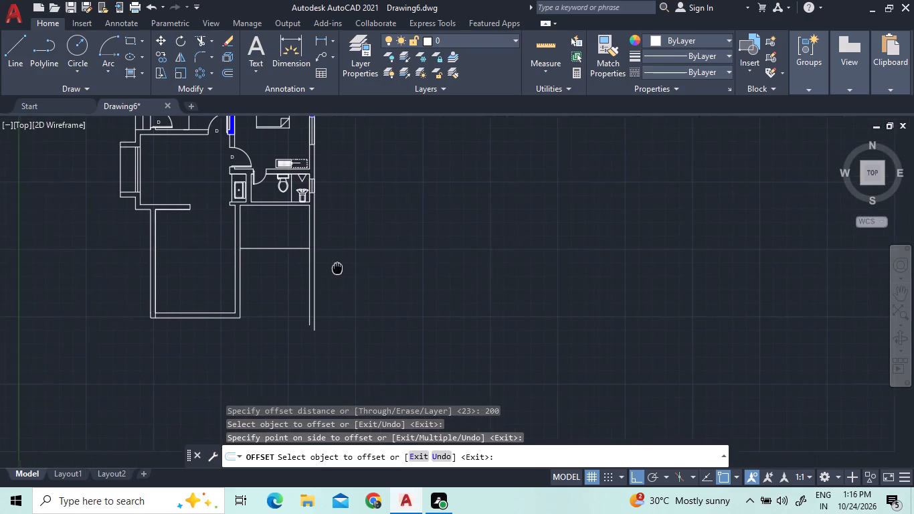
{"action": "middle_click_drag", "start_coordinate": [337, 267], "coordinate": [331, 284]}
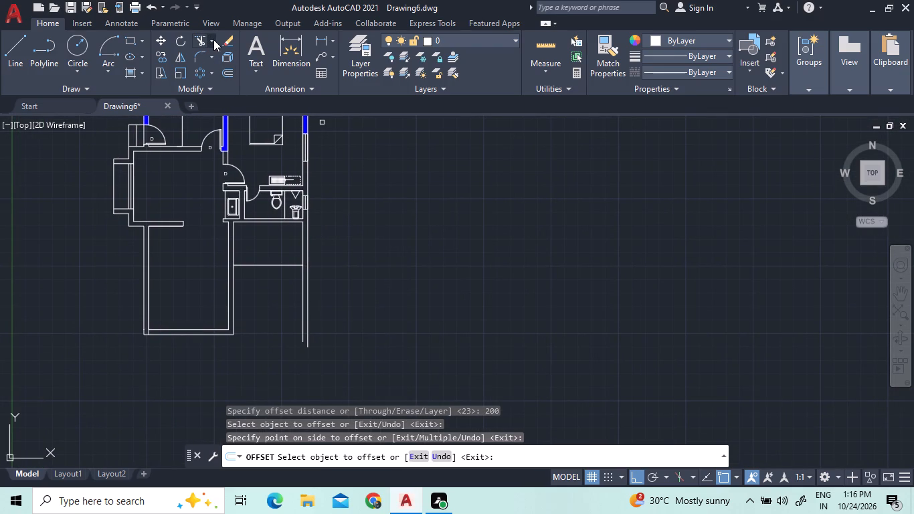
{"action": "left_click", "coordinate": [213, 39]}
{"action": "left_click", "coordinate": [225, 89]}
{"action": "left_click", "coordinate": [294, 267]}
{"action": "left_click", "coordinate": [246, 265]}
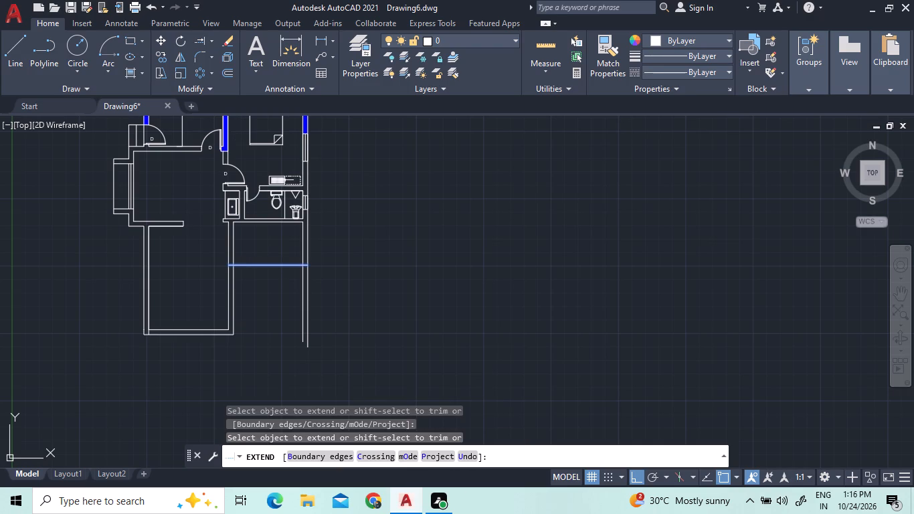
{"action": "right_click", "coordinate": [352, 248]}
{"action": "left_click", "coordinate": [359, 253]}
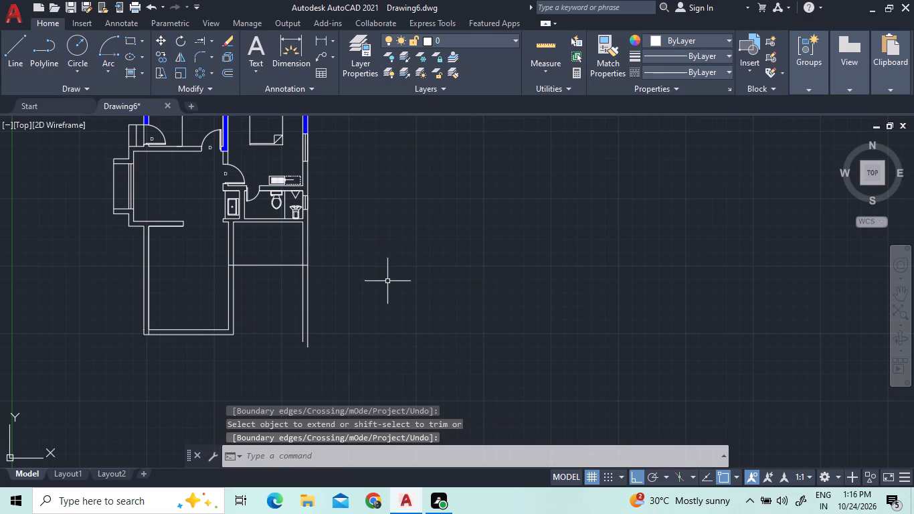
Draw a rectangle of length 390 and width 360 southeast from the offset line's west end on the lower room's east wall.
{"action": "scroll", "coordinate": [384, 282], "scroll_direction": "up", "scroll_amount": 1}
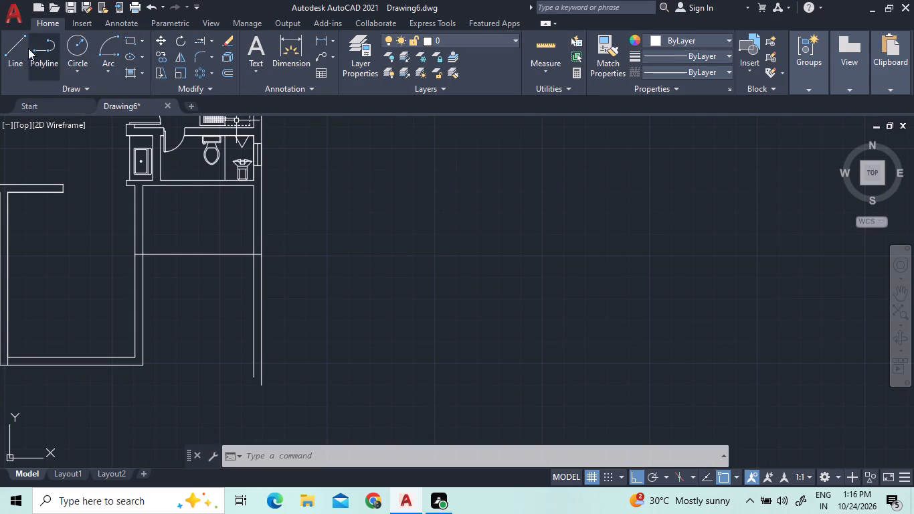
{"action": "left_click", "coordinate": [127, 44]}
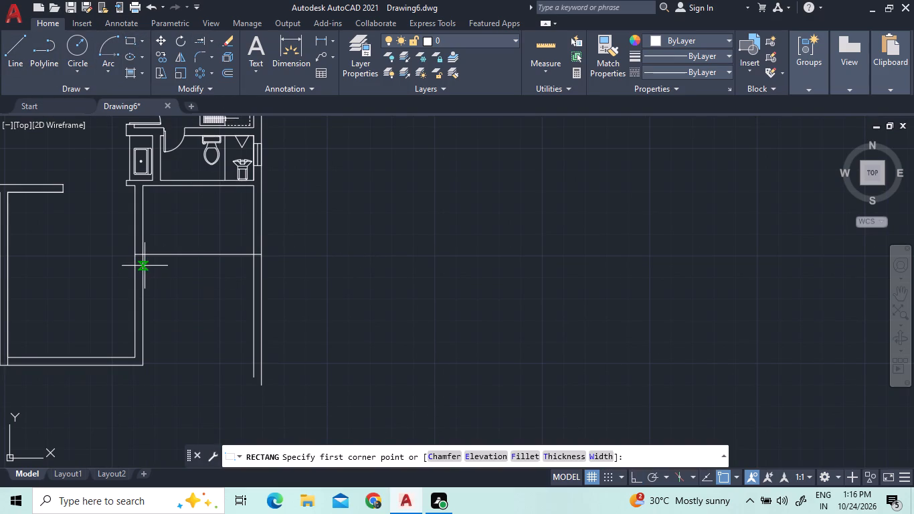
{"action": "scroll", "coordinate": [145, 266], "scroll_direction": "up", "scroll_amount": 3}
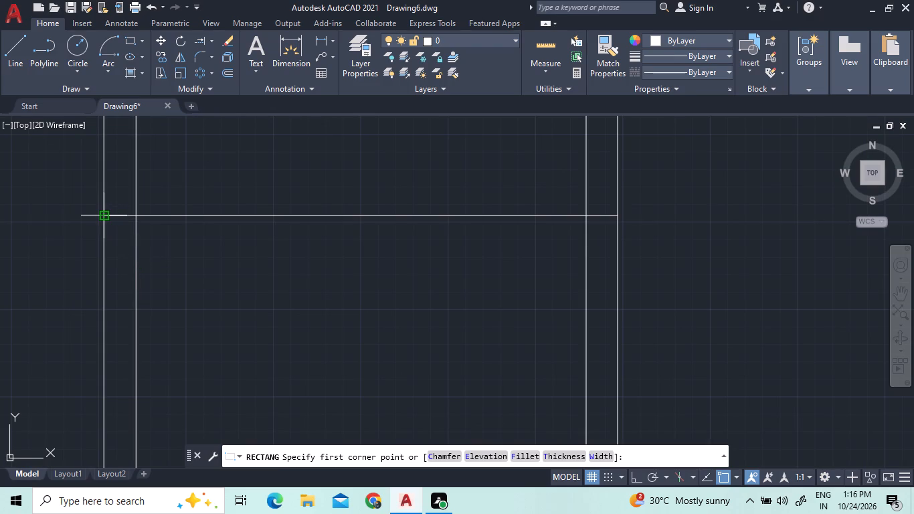
{"action": "left_click", "coordinate": [105, 217]}
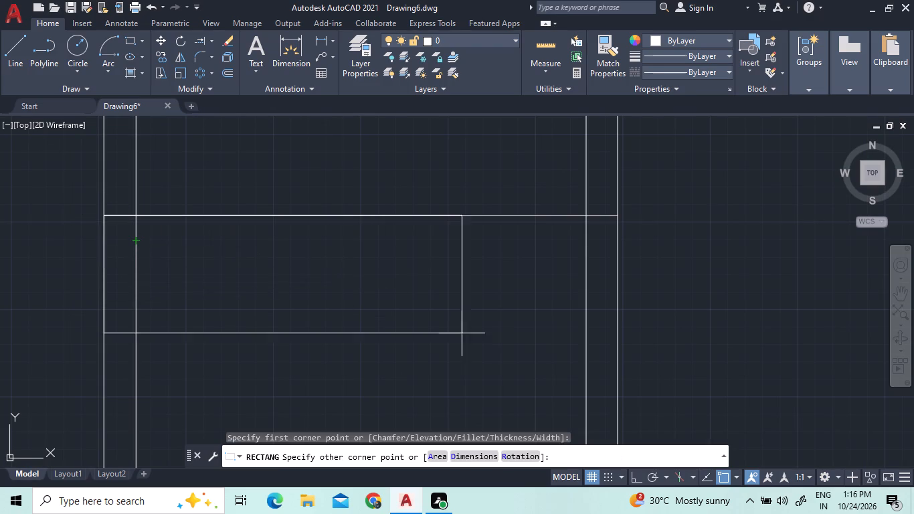
{"action": "scroll", "coordinate": [610, 358], "scroll_direction": "down", "scroll_amount": 4}
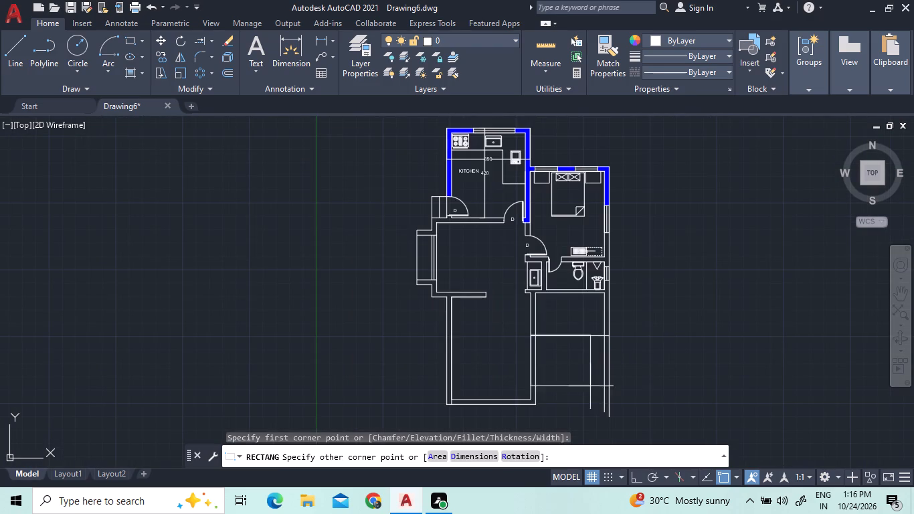
{"action": "scroll", "coordinate": [615, 410], "scroll_direction": "up", "scroll_amount": 2}
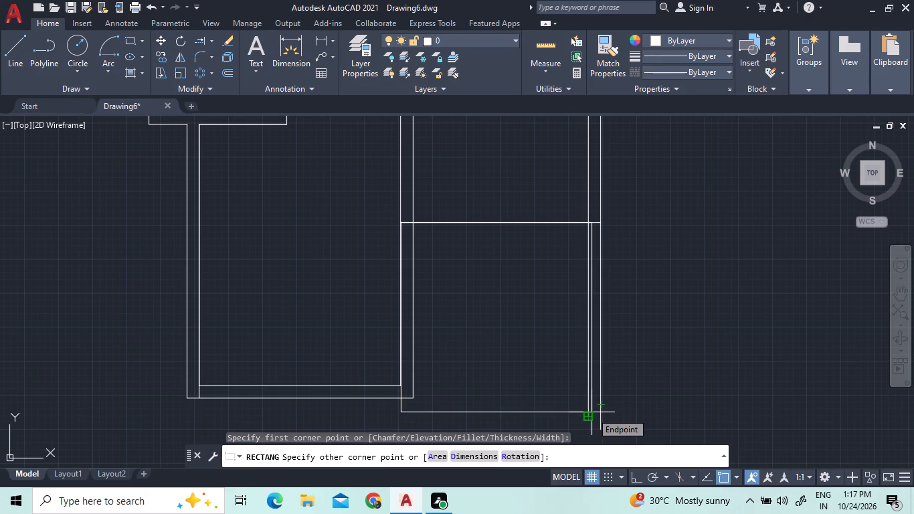
{"action": "type", "text": "36"}
{"action": "key", "text": "BackSpace"}
{"action": "key", "text": "BackSpace"}
{"action": "key", "text": "BackSpace"}
{"action": "type", "text": "D"}
{"action": "key", "text": "space"}
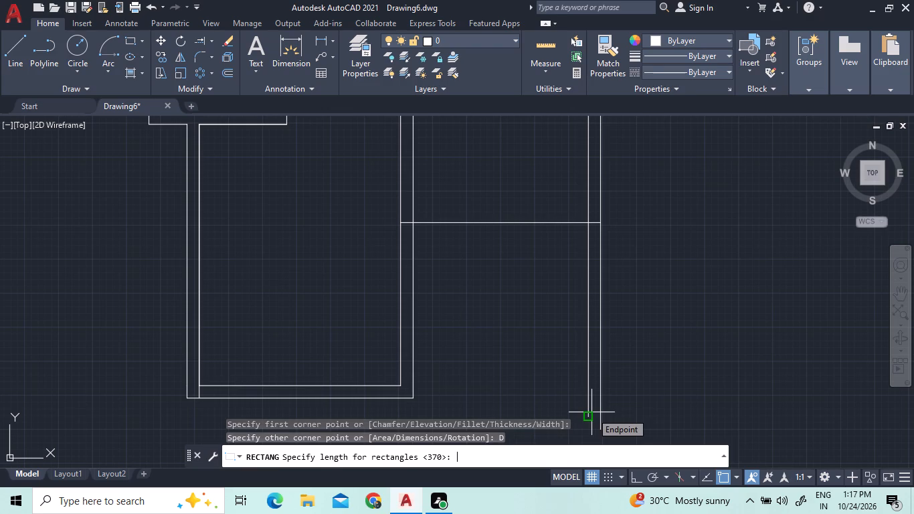
{"action": "type", "text": "390"}
{"action": "key", "text": "Return"}
{"action": "type", "text": "360"}
{"action": "key", "text": "Return"}
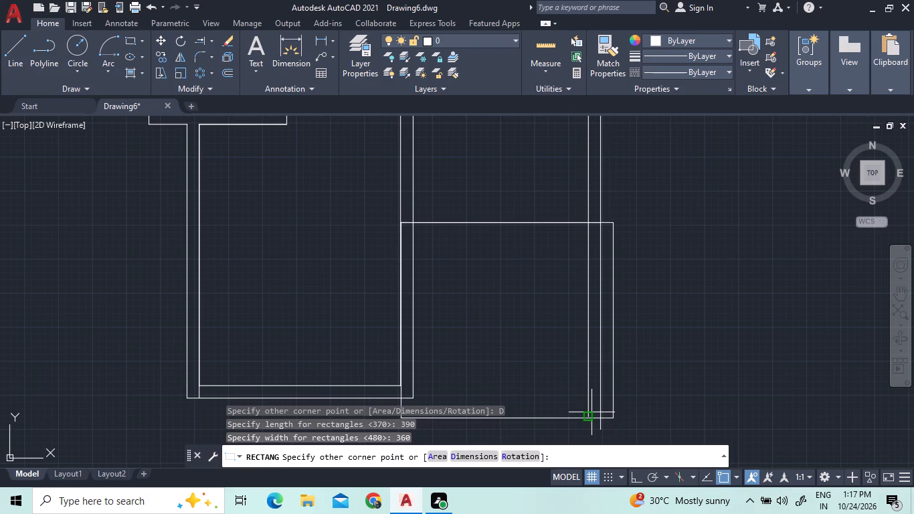
{"action": "scroll", "coordinate": [555, 246], "scroll_direction": "down", "scroll_amount": 1}
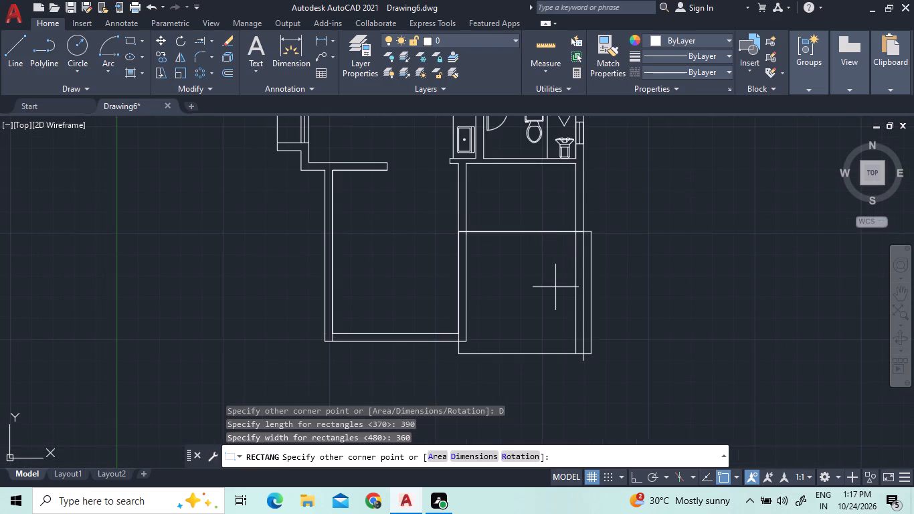
{"action": "scroll", "coordinate": [552, 317], "scroll_direction": "up", "scroll_amount": 2}
{"action": "scroll", "coordinate": [543, 339], "scroll_direction": "down", "scroll_amount": 2}
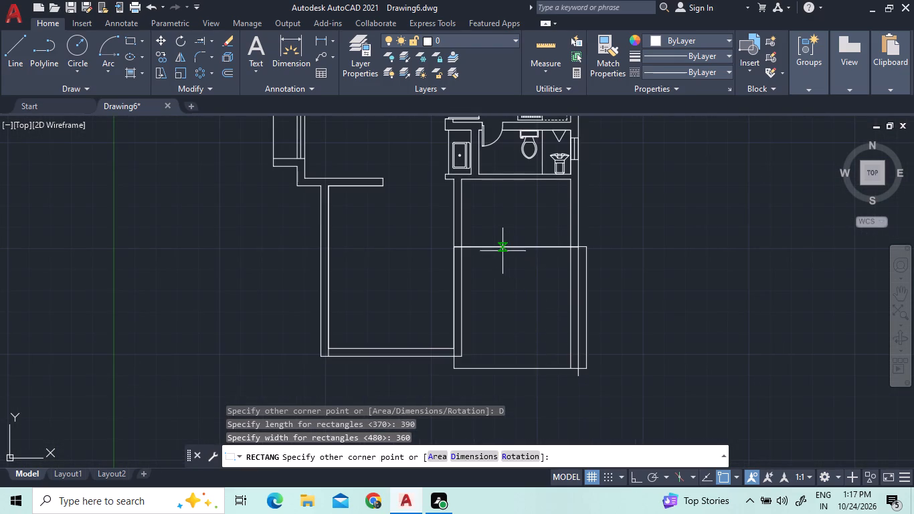
{"action": "left_click", "coordinate": [499, 327]}
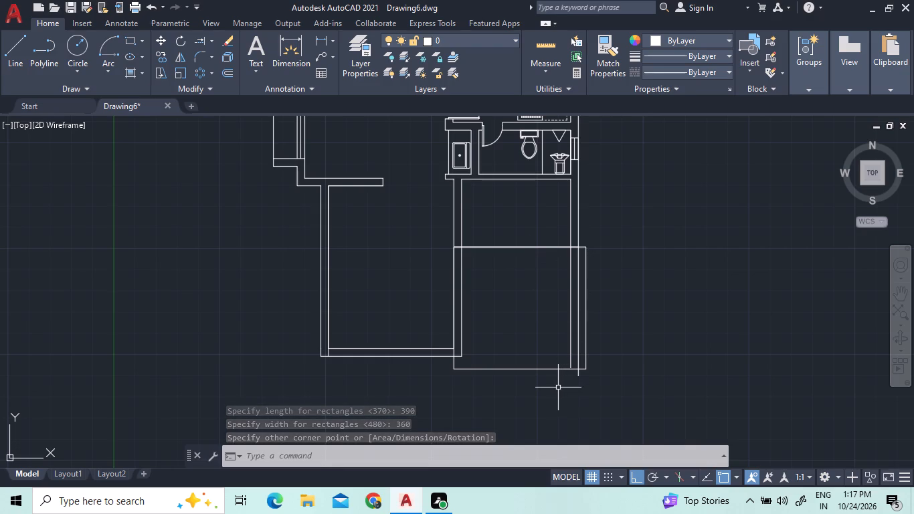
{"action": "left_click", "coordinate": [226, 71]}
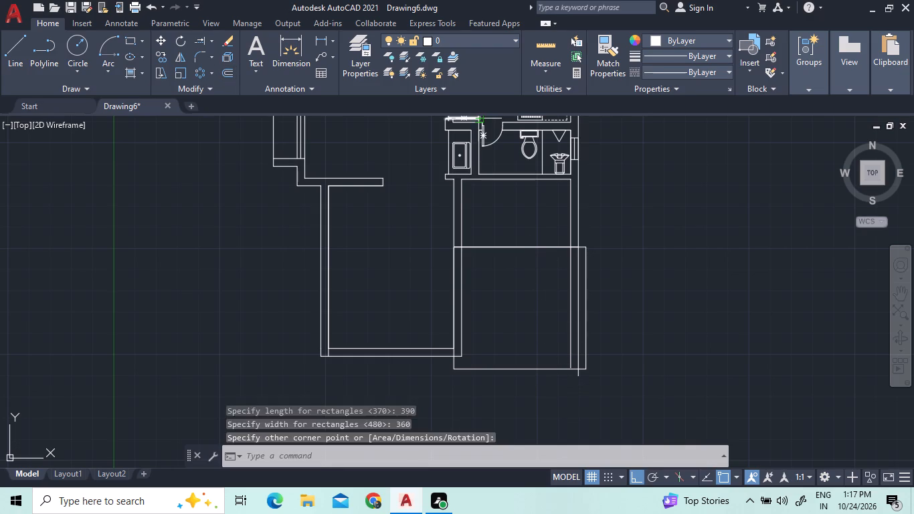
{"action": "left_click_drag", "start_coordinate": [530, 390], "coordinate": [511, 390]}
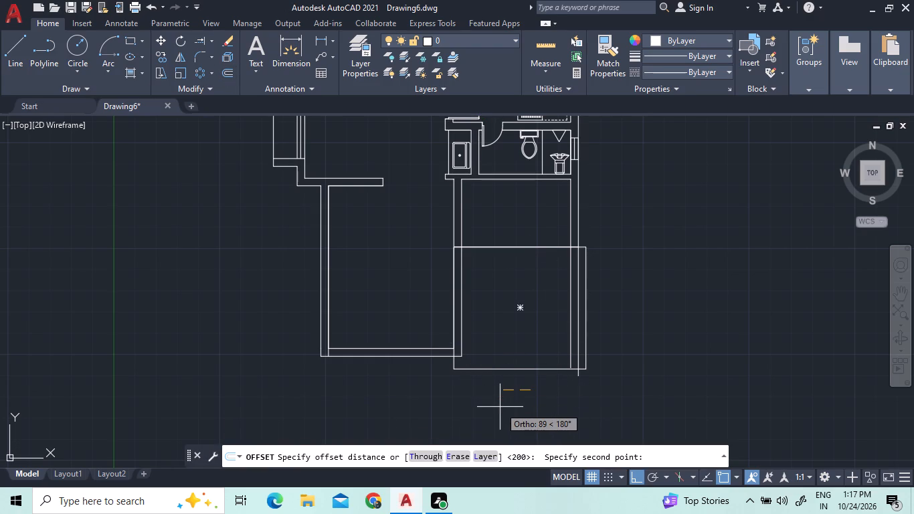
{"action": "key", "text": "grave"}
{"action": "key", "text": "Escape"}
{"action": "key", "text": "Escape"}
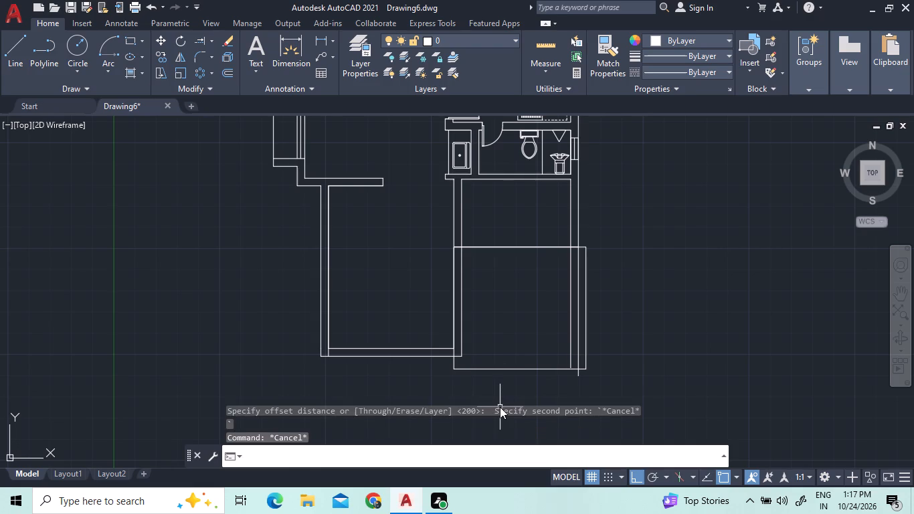
Offset the 390 by 360 rectangle outward by 23 to form the room's wall thickness.
{"action": "left_click", "coordinate": [233, 73]}
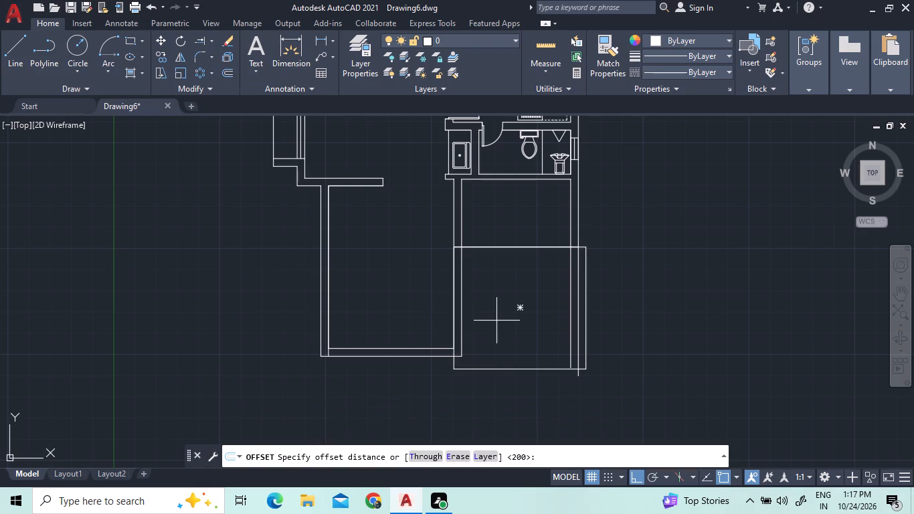
{"action": "type", "text": "23"}
{"action": "key", "text": "Return"}
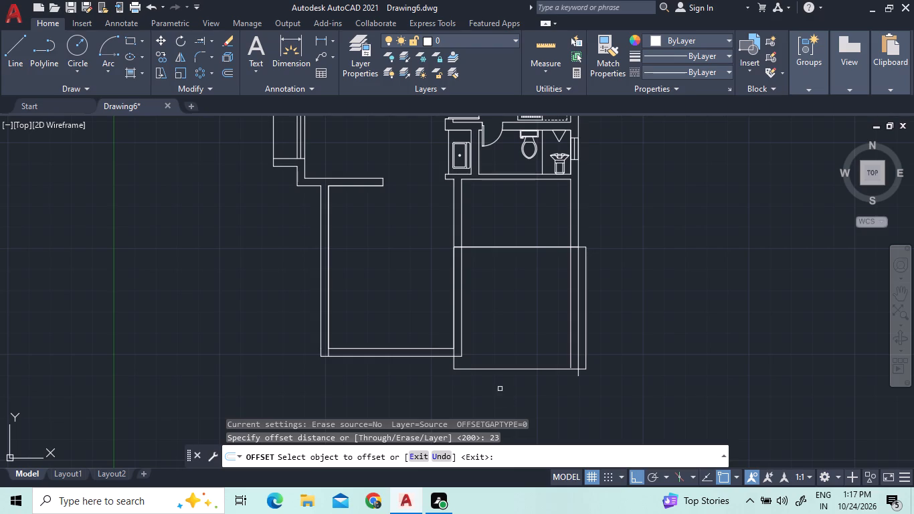
{"action": "left_click", "coordinate": [496, 368]}
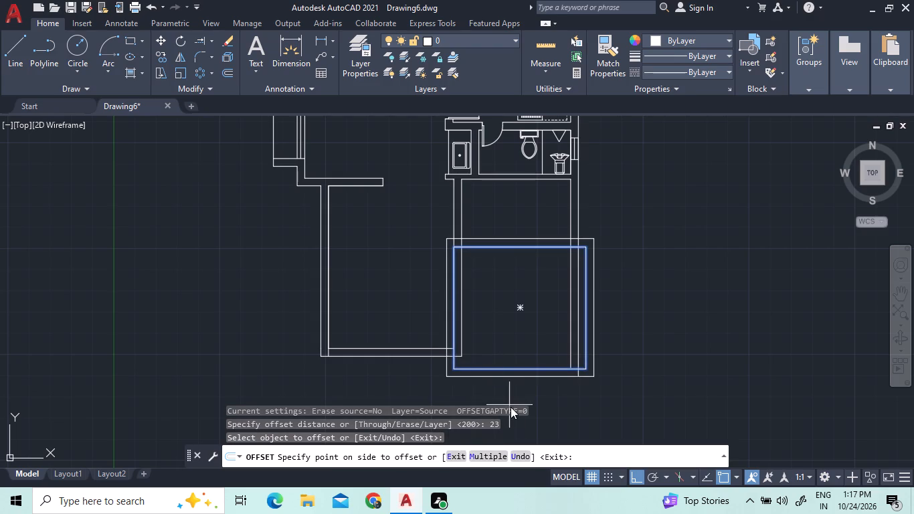
{"action": "left_click", "coordinate": [511, 407]}
{"action": "left_click", "coordinate": [528, 400]}
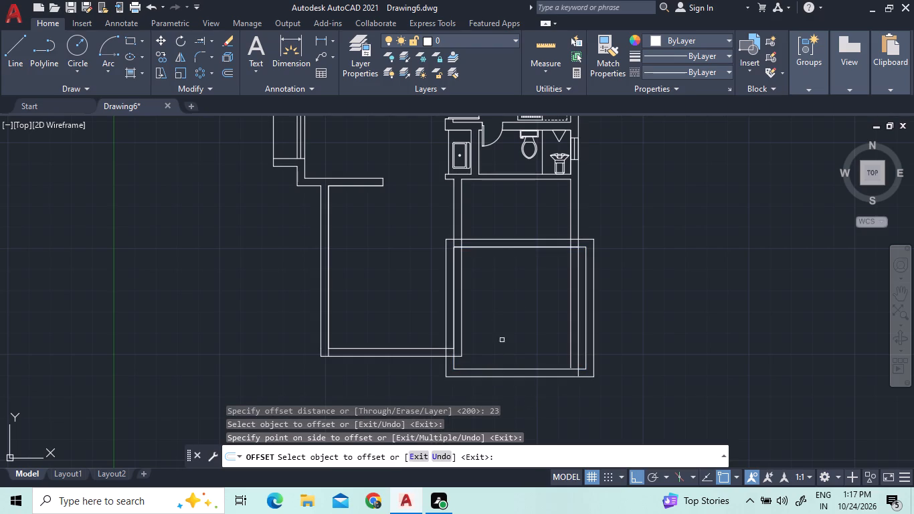
{"action": "right_click", "coordinate": [399, 226]}
{"action": "left_click", "coordinate": [424, 238]}
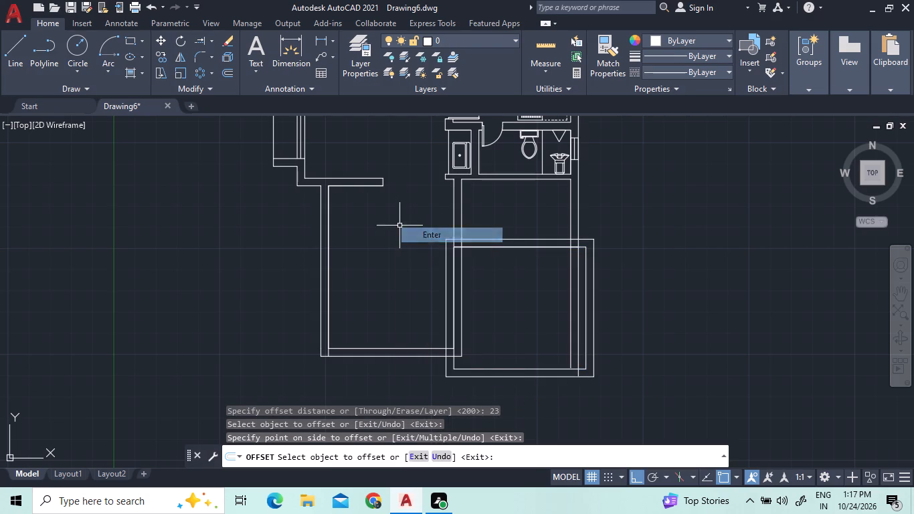
Move both nested room rectangles straight south until the outer one's north edge lies on the 200-offset line.
{"action": "scroll", "coordinate": [550, 240], "scroll_direction": "up", "scroll_amount": 3}
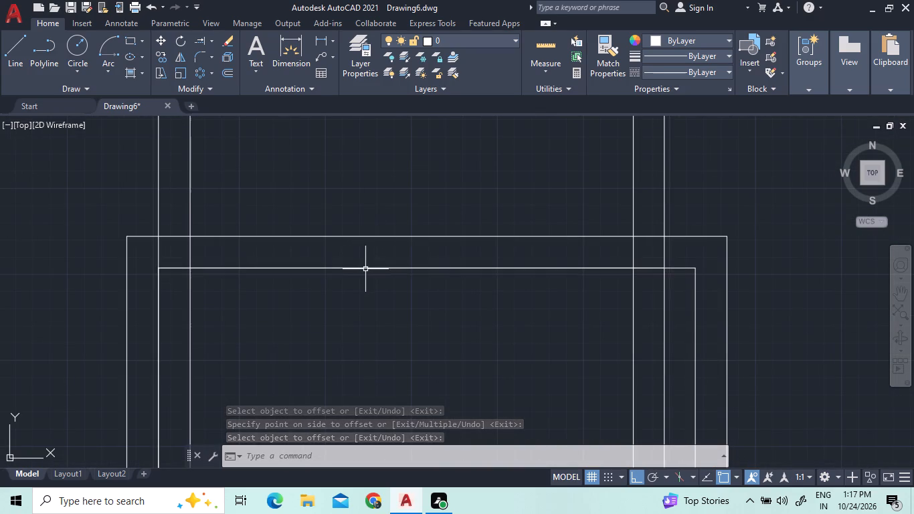
{"action": "scroll", "coordinate": [203, 253], "scroll_direction": "down", "scroll_amount": 2}
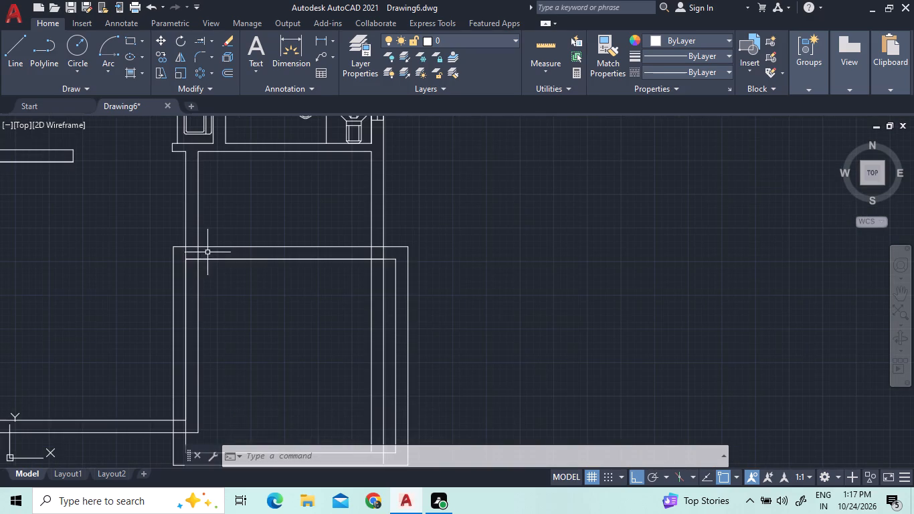
{"action": "left_click", "coordinate": [434, 310]}
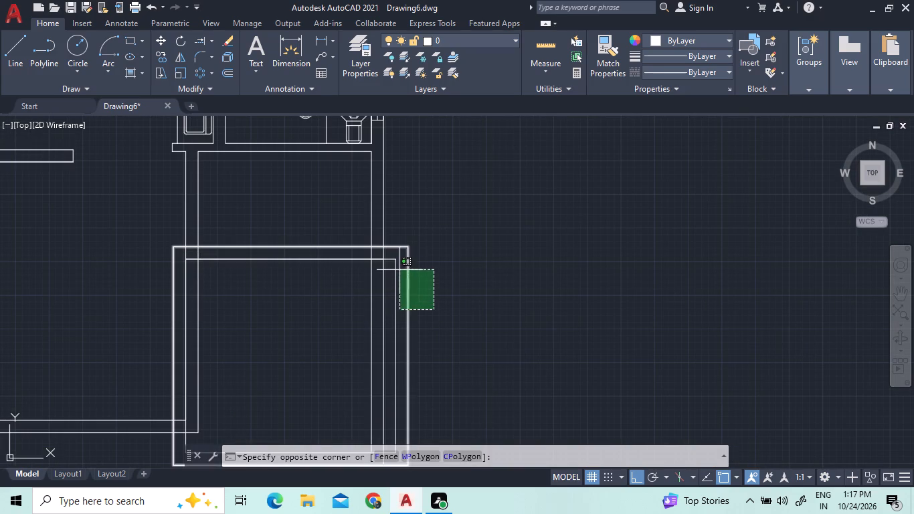
{"action": "left_click", "coordinate": [394, 270]}
{"action": "right_click", "coordinate": [450, 212]}
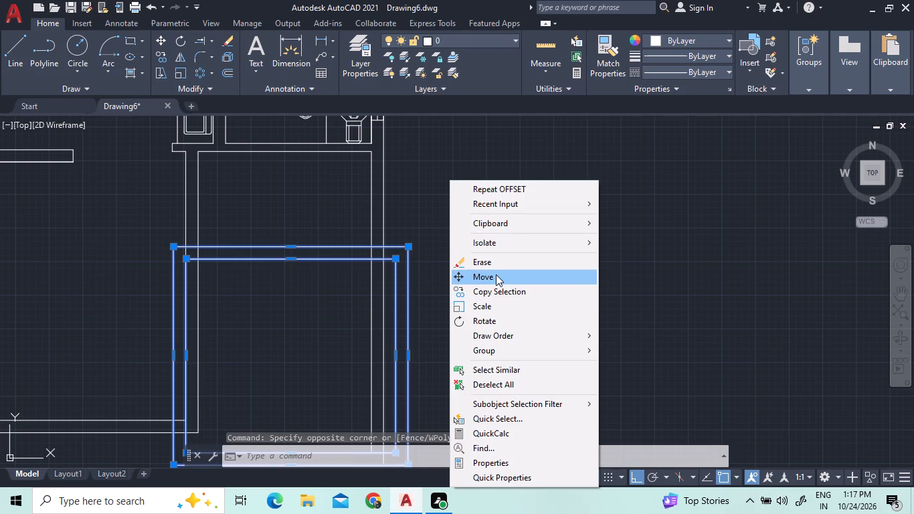
{"action": "left_click", "coordinate": [495, 275]}
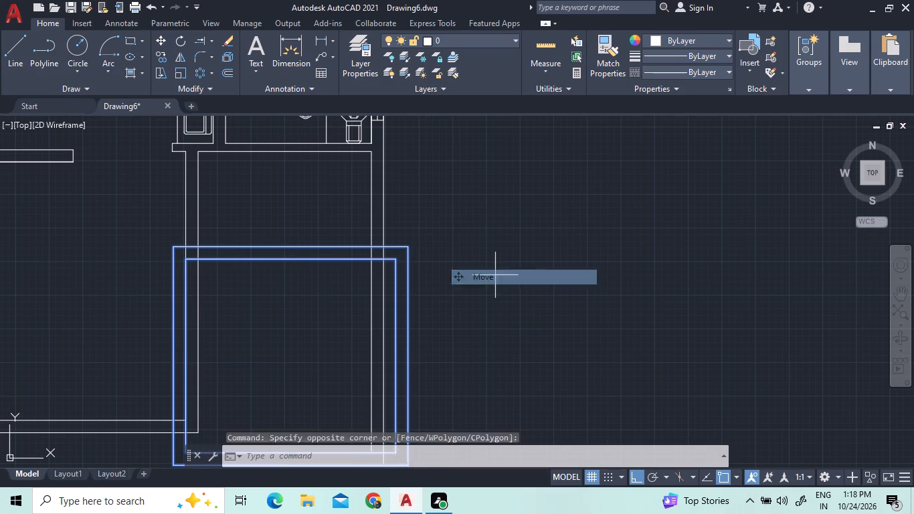
{"action": "left_click", "coordinate": [387, 250]}
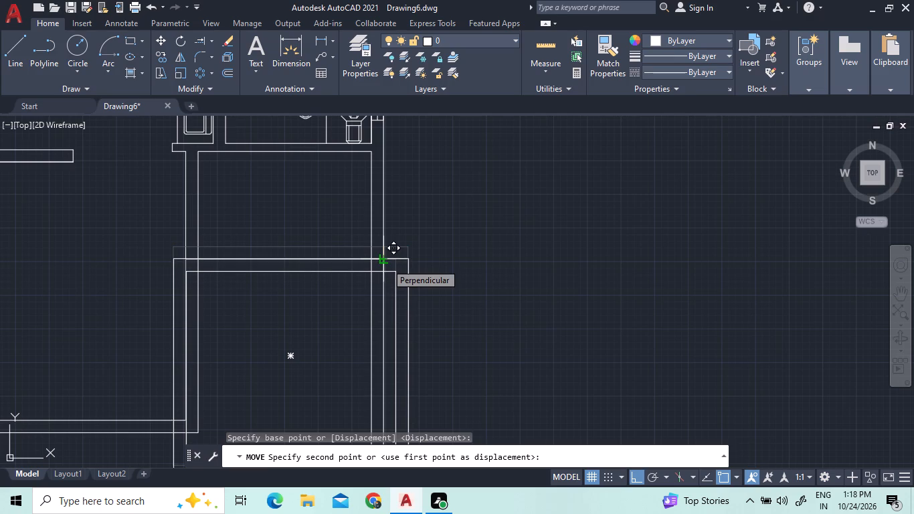
{"action": "scroll", "coordinate": [386, 263], "scroll_direction": "up", "scroll_amount": 1}
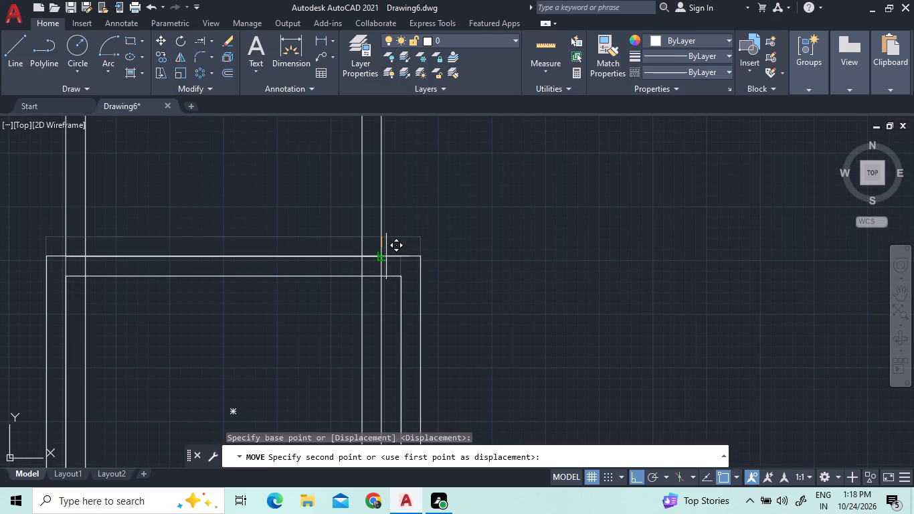
{"action": "left_click", "coordinate": [386, 256]}
{"action": "scroll", "coordinate": [365, 235], "scroll_direction": "down", "scroll_amount": 3}
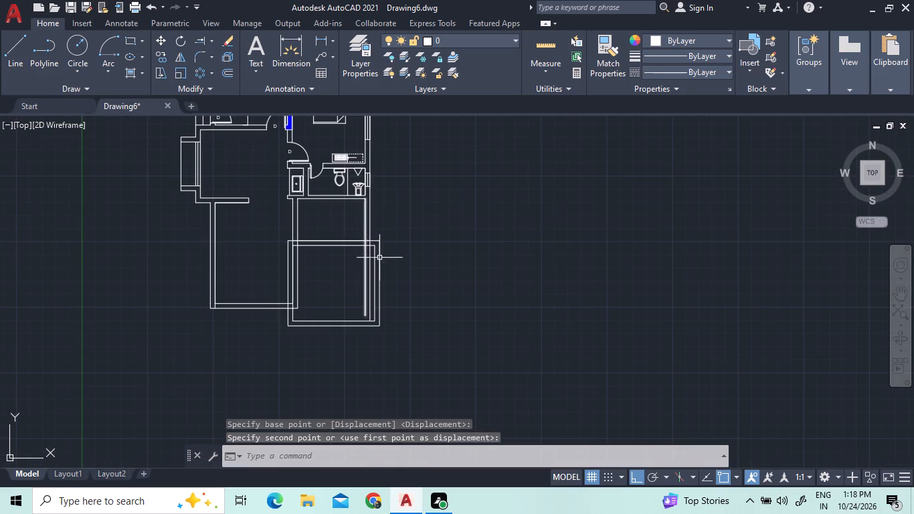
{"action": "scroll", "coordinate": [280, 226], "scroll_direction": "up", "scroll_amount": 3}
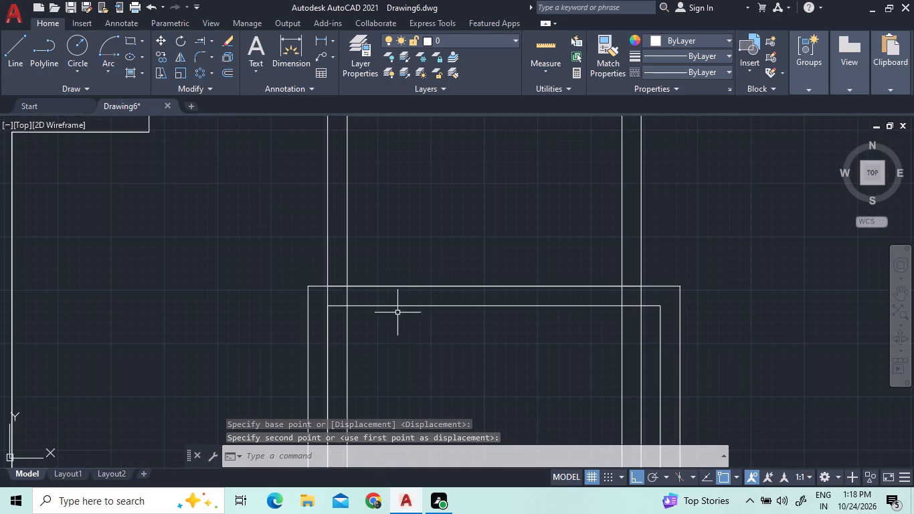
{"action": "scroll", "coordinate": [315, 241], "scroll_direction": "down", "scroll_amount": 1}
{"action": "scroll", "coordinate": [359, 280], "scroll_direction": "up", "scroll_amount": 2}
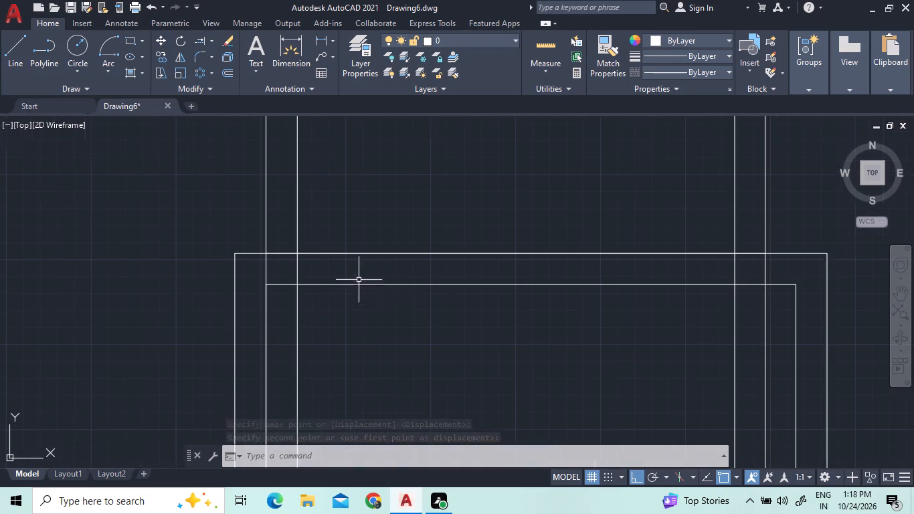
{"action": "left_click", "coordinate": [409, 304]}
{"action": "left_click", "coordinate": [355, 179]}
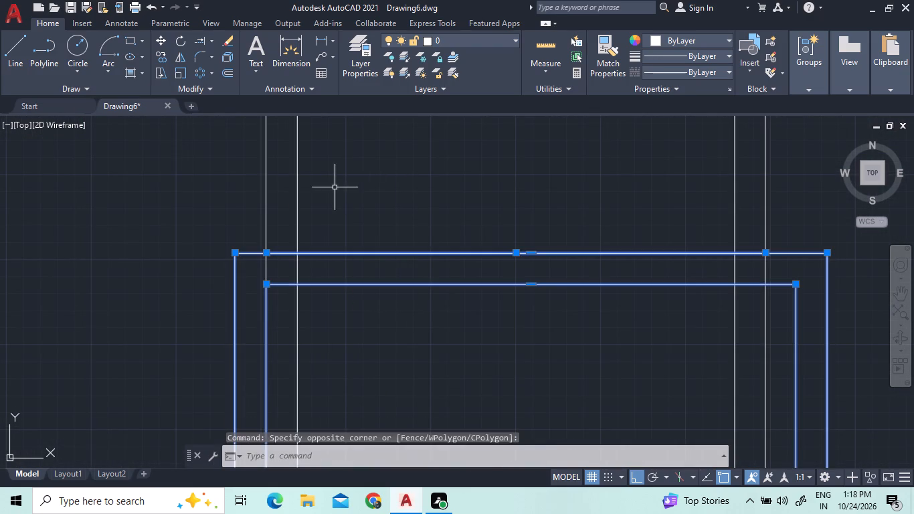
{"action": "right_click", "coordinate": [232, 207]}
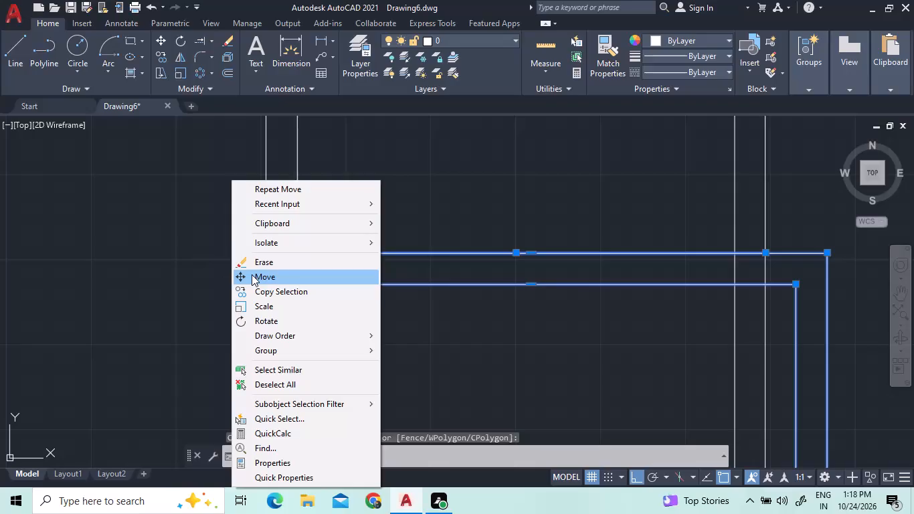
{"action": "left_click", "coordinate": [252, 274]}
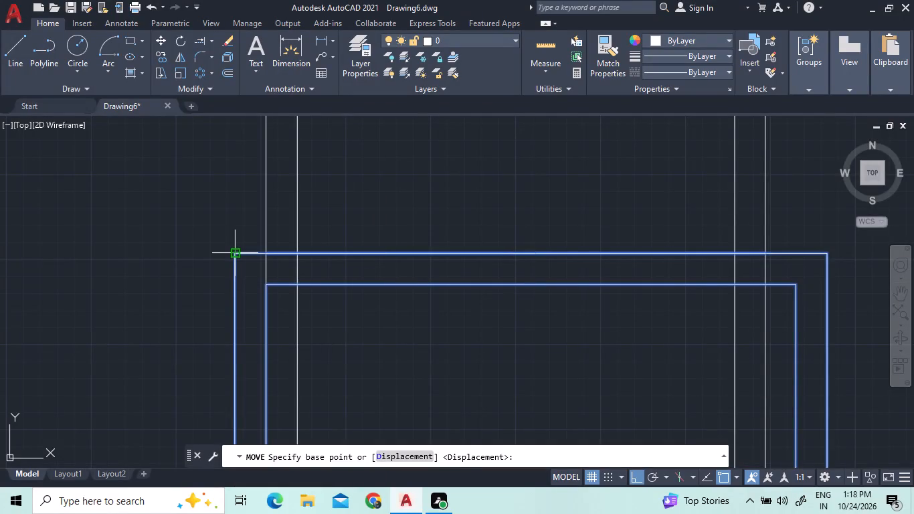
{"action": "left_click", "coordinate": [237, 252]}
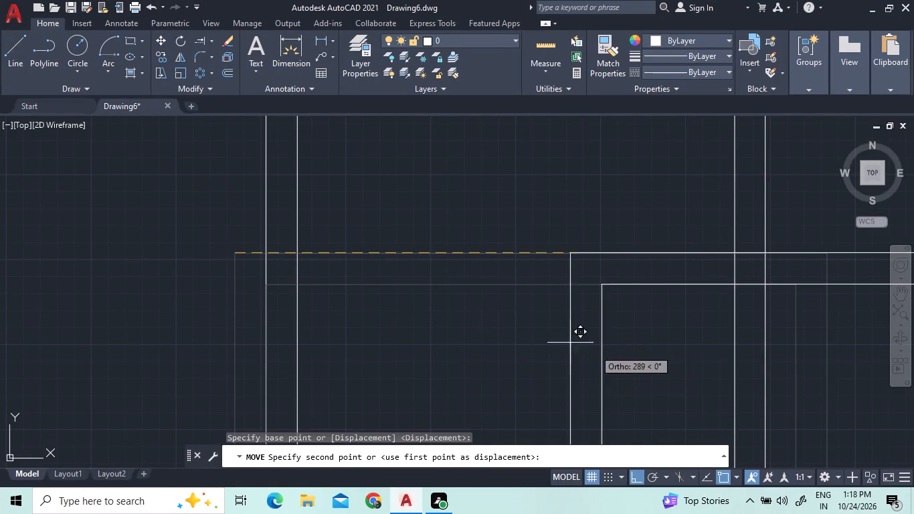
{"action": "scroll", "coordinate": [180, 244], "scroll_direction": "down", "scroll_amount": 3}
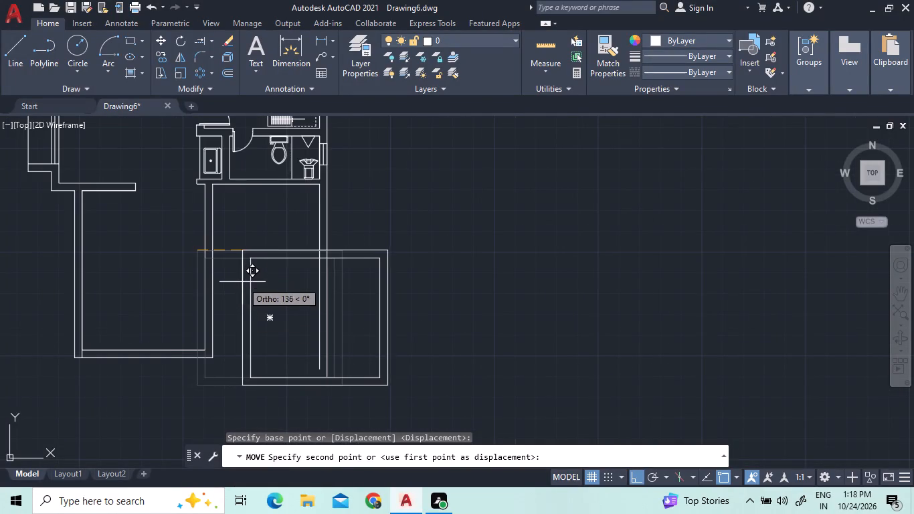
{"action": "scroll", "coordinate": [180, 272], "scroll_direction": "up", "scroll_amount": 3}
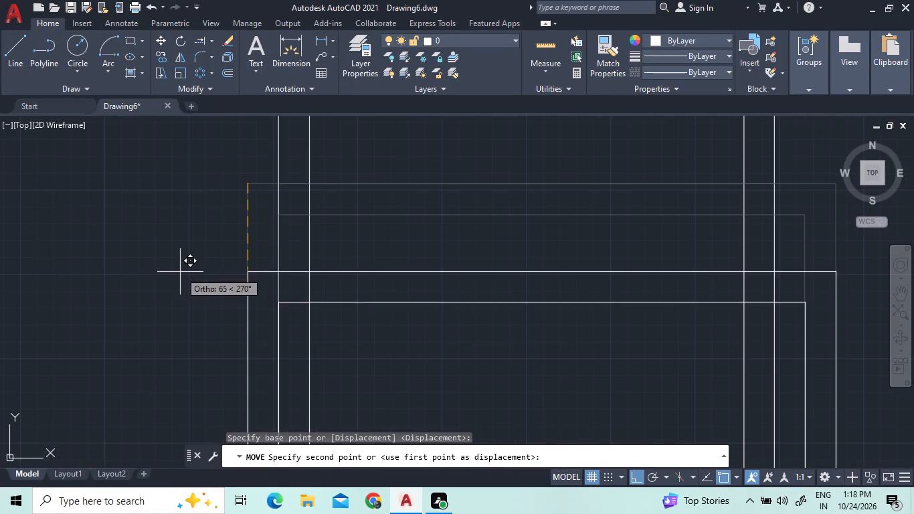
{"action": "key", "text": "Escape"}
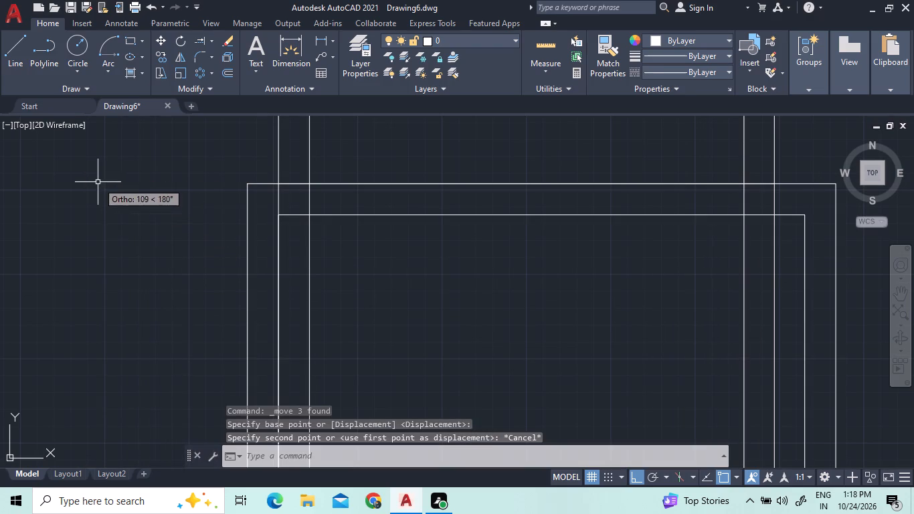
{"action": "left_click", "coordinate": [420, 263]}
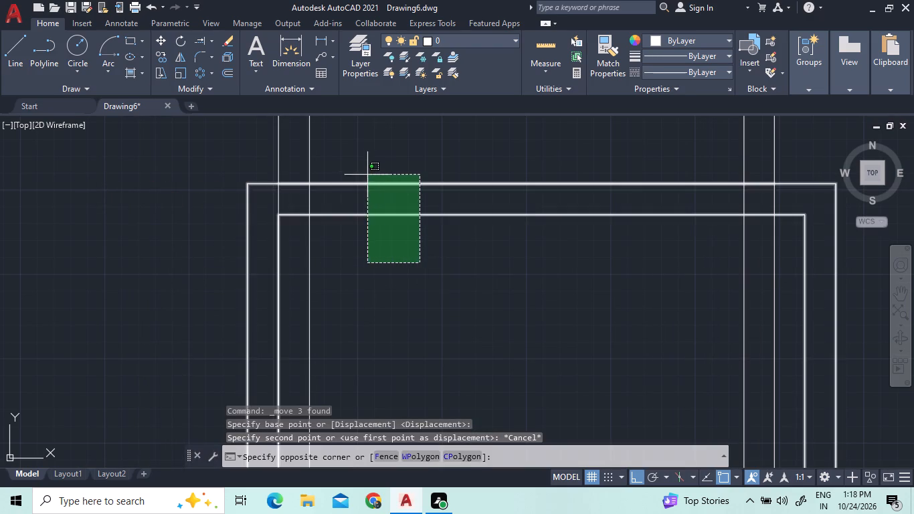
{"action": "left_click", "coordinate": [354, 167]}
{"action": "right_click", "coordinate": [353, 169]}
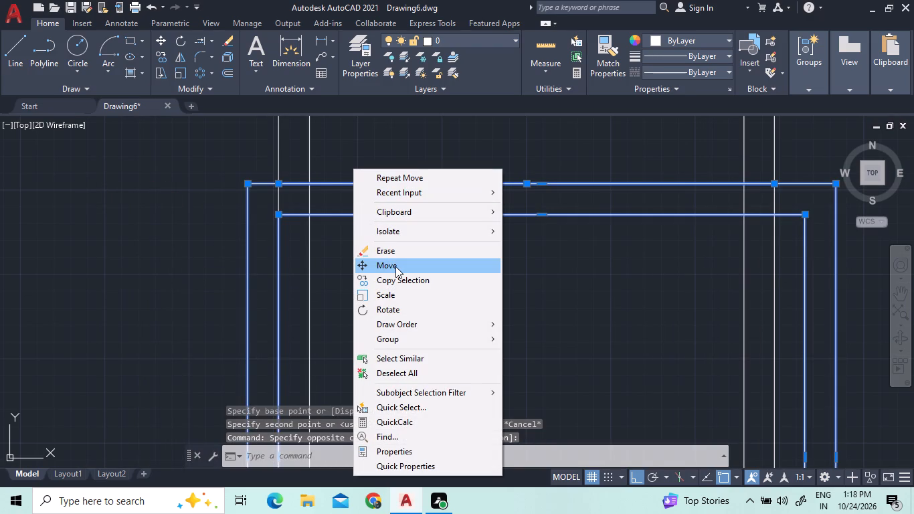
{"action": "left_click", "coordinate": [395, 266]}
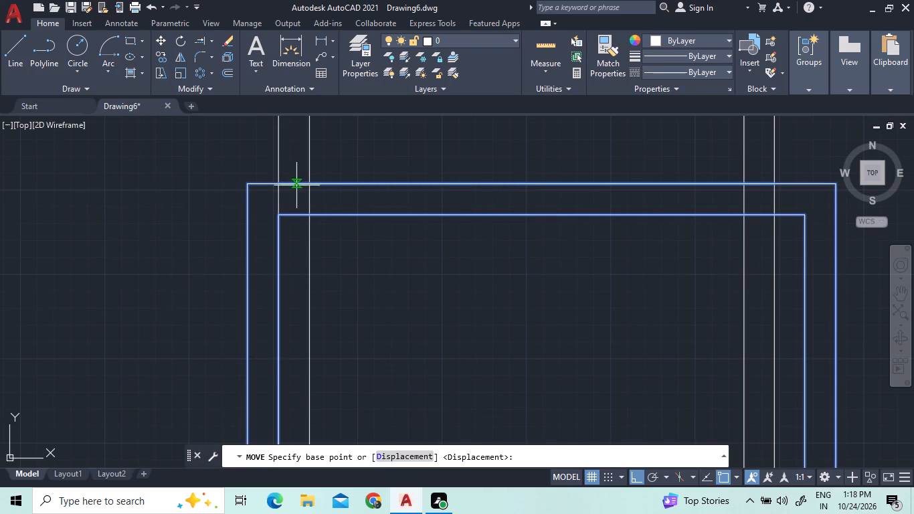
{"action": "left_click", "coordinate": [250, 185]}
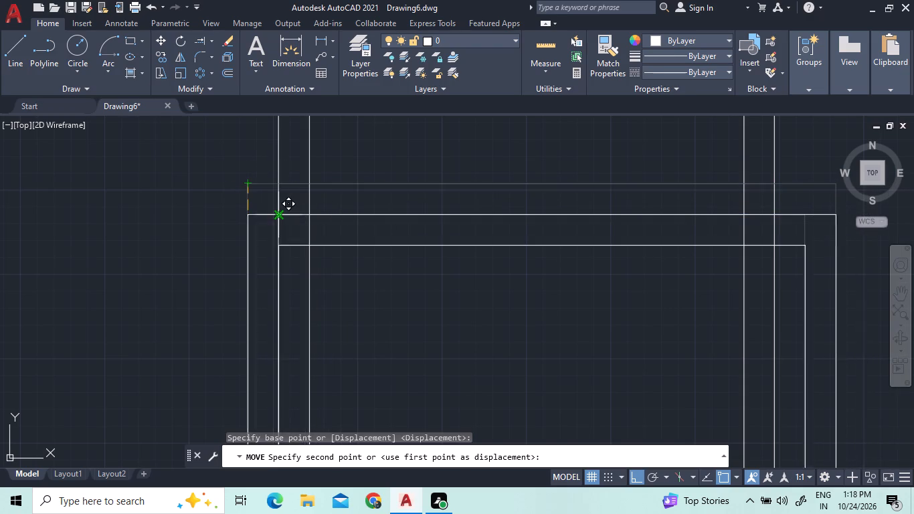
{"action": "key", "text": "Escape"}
Move both nested room rectangles and the offset line south by one wall thickness, to where the inner rectangle's north edge lay.
{"action": "scroll", "coordinate": [464, 264], "scroll_direction": "down", "scroll_amount": 1}
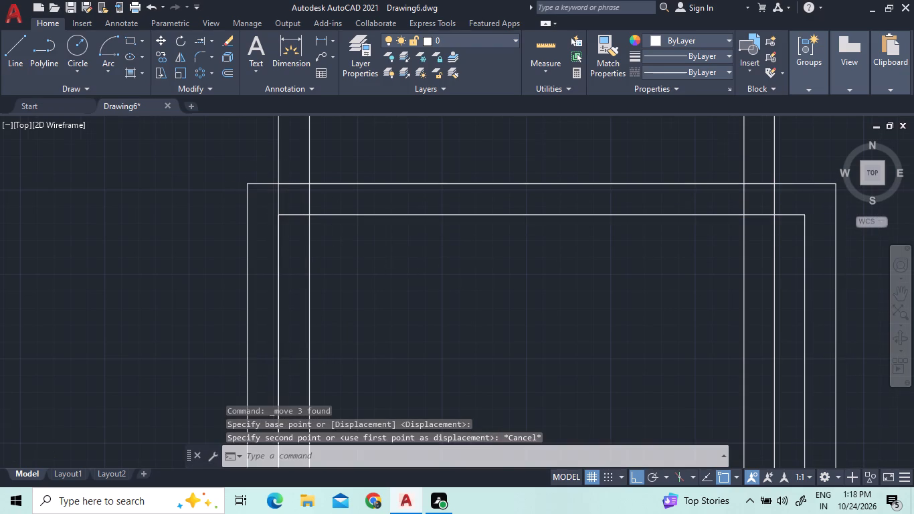
{"action": "scroll", "coordinate": [484, 272], "scroll_direction": "down", "scroll_amount": 1}
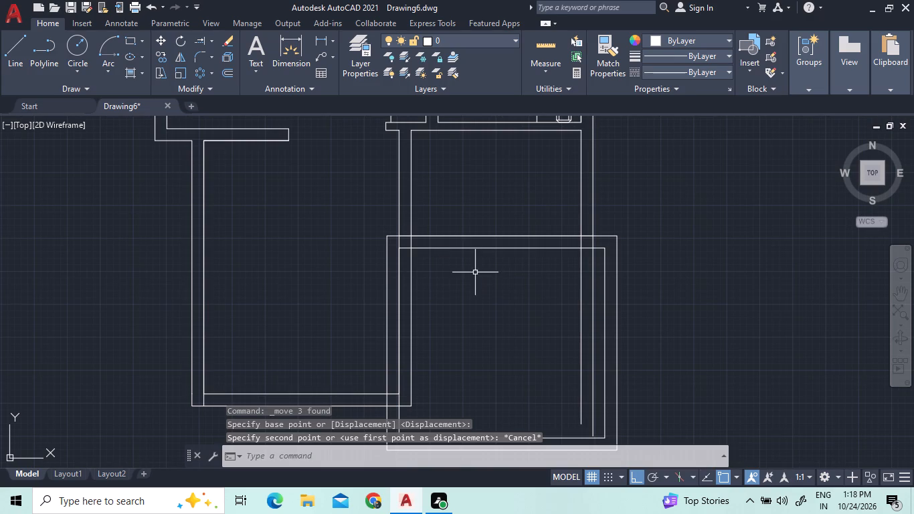
{"action": "left_click", "coordinate": [537, 260]}
{"action": "left_click", "coordinate": [511, 203]}
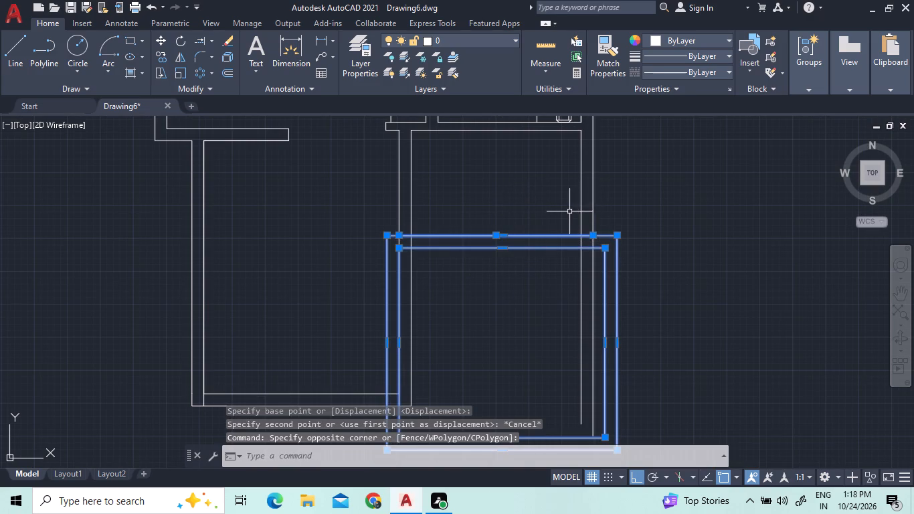
{"action": "right_click", "coordinate": [542, 206]}
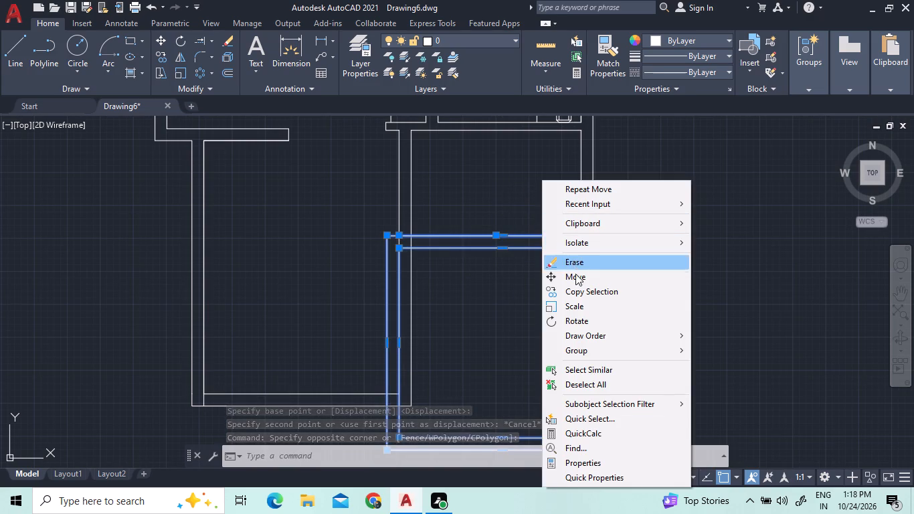
{"action": "left_click", "coordinate": [576, 277]}
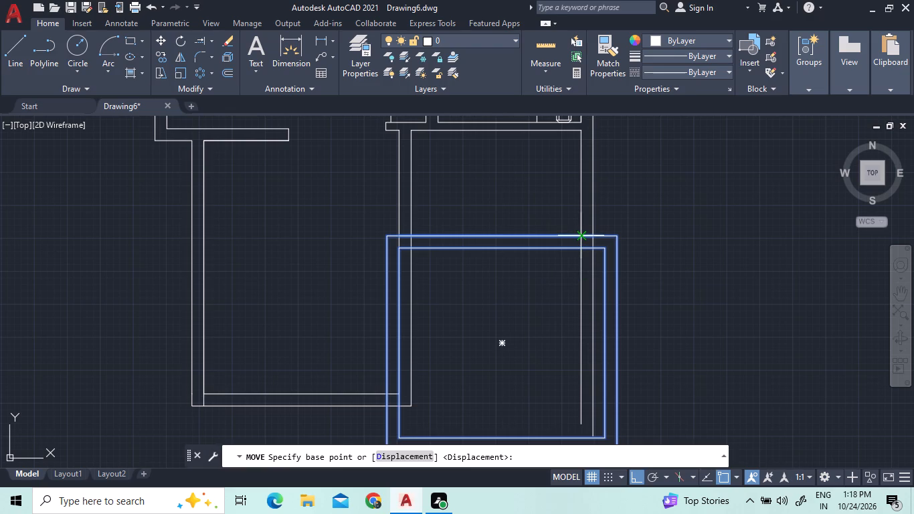
{"action": "left_click", "coordinate": [578, 238]}
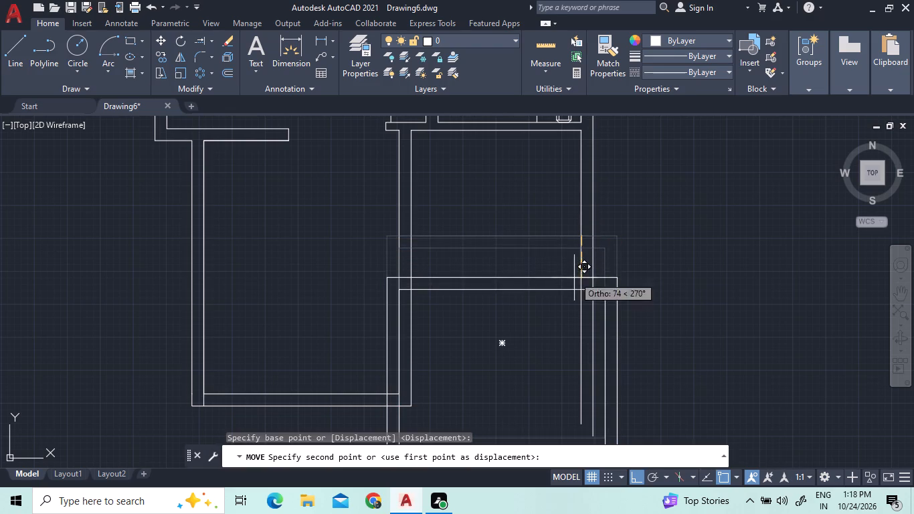
{"action": "scroll", "coordinate": [588, 248], "scroll_direction": "up", "scroll_amount": 4}
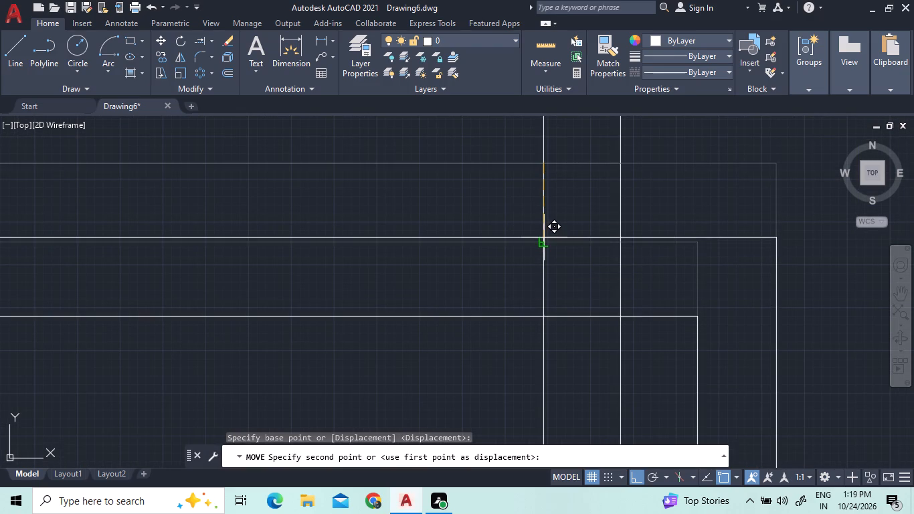
{"action": "left_click", "coordinate": [544, 239]}
{"action": "scroll", "coordinate": [575, 228], "scroll_direction": "down", "scroll_amount": 4}
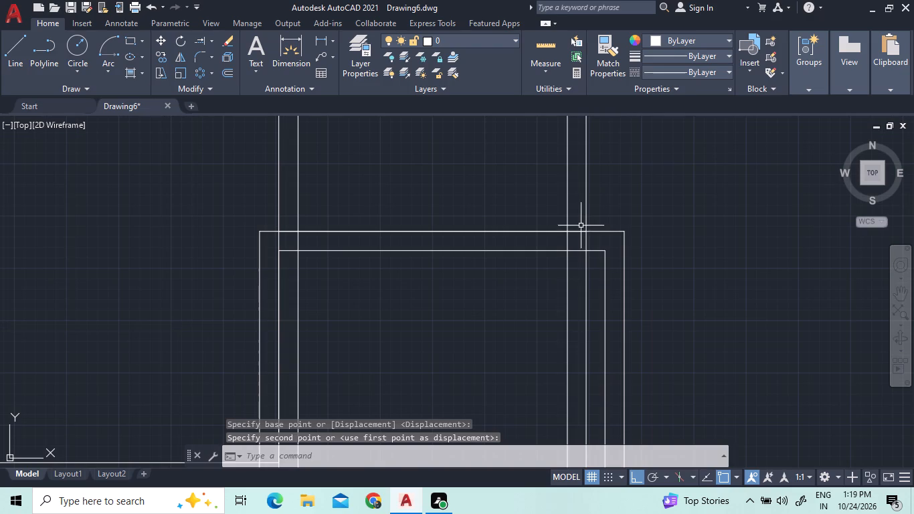
Move both rectangles and the offset line east until the outer rectangle's west edge lies on the inner line of the lower room's east wall.
{"action": "left_click_drag", "start_coordinate": [370, 270], "coordinate": [363, 248]}
{"action": "left_click", "coordinate": [312, 128]}
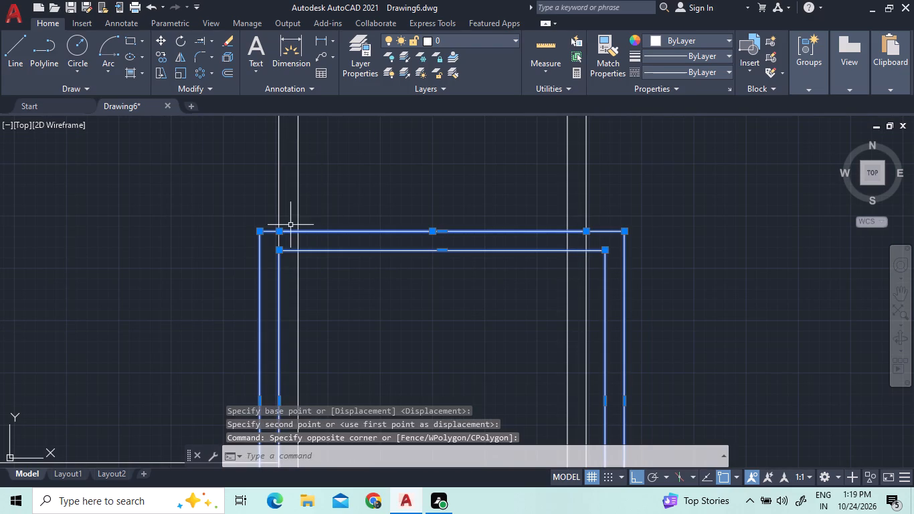
{"action": "right_click", "coordinate": [251, 229]}
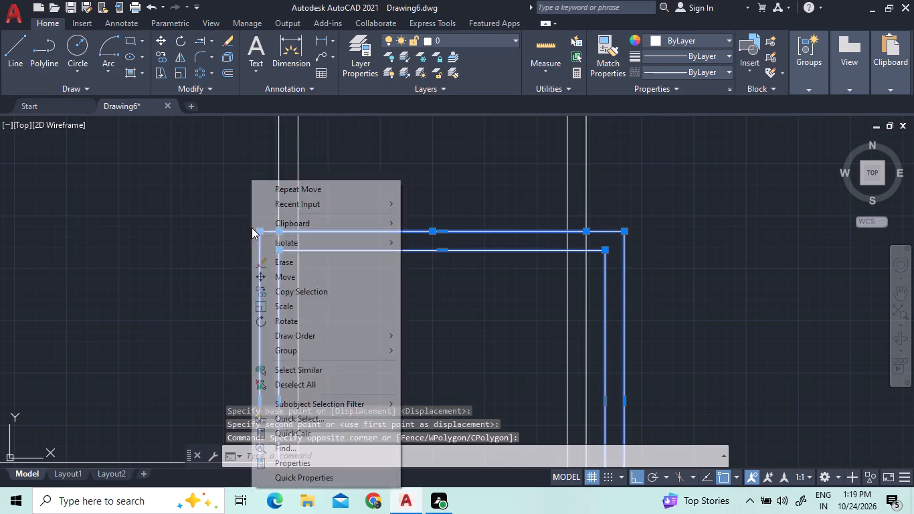
{"action": "left_click", "coordinate": [274, 272]}
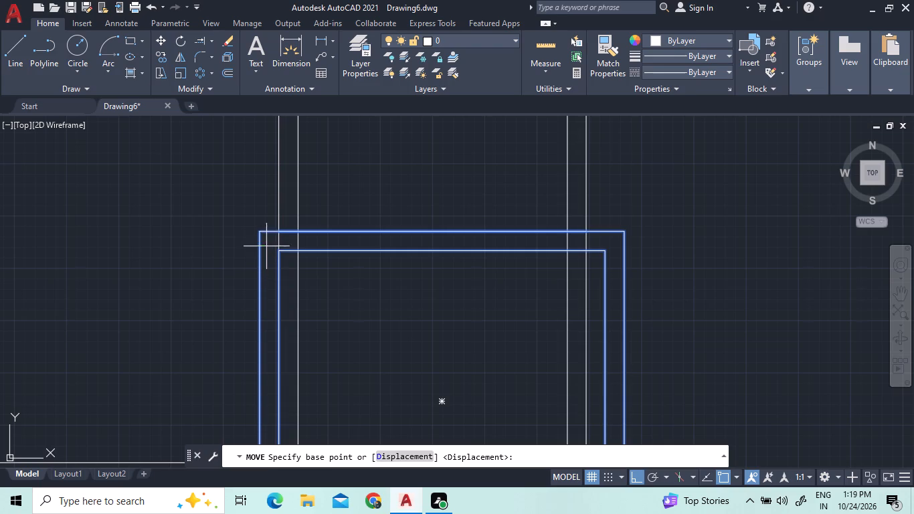
{"action": "left_click", "coordinate": [256, 234]}
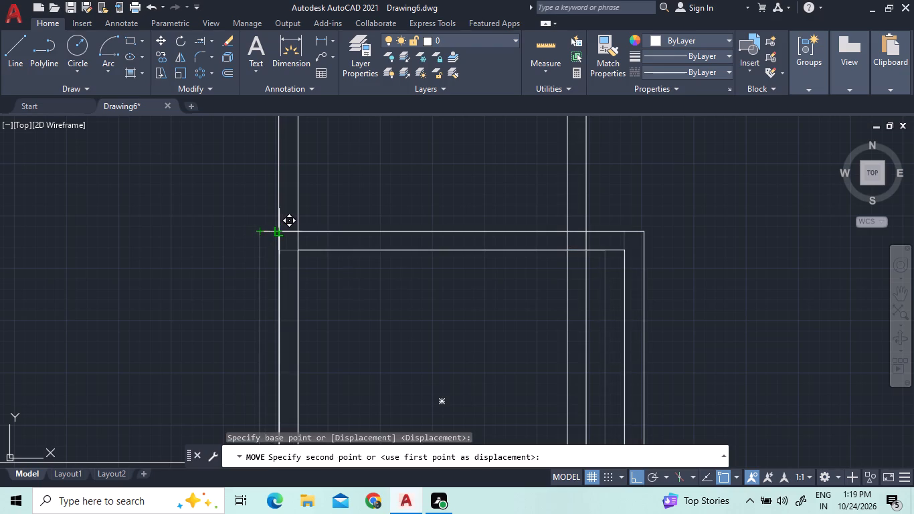
{"action": "scroll", "coordinate": [276, 234], "scroll_direction": "up", "scroll_amount": 3}
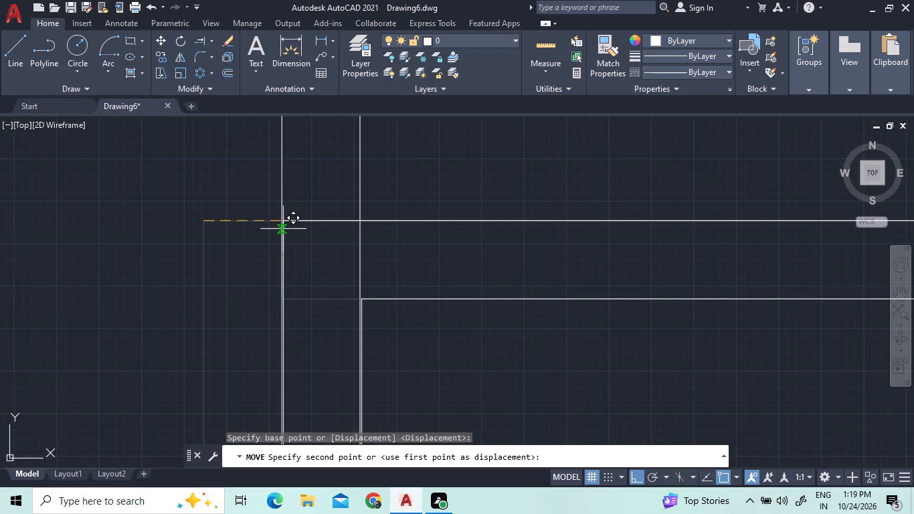
{"action": "scroll", "coordinate": [281, 230], "scroll_direction": "up", "scroll_amount": 1}
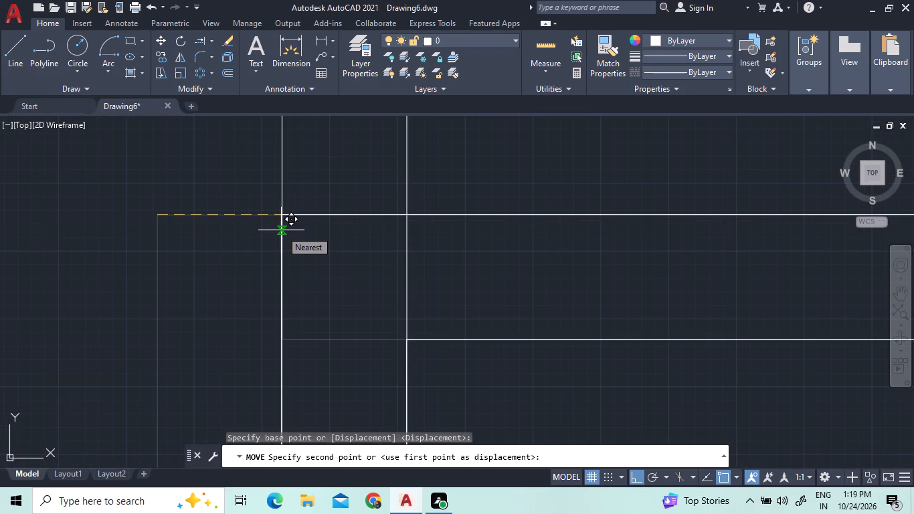
{"action": "left_click", "coordinate": [281, 230]}
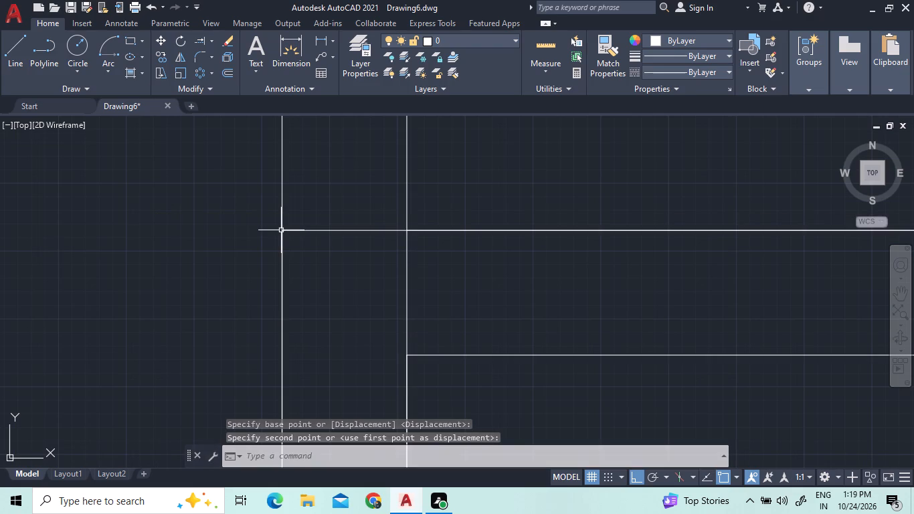
Check the dimensions of the nested room rectangles with Quick Measure.
{"action": "scroll", "coordinate": [281, 230], "scroll_direction": "down", "scroll_amount": 6}
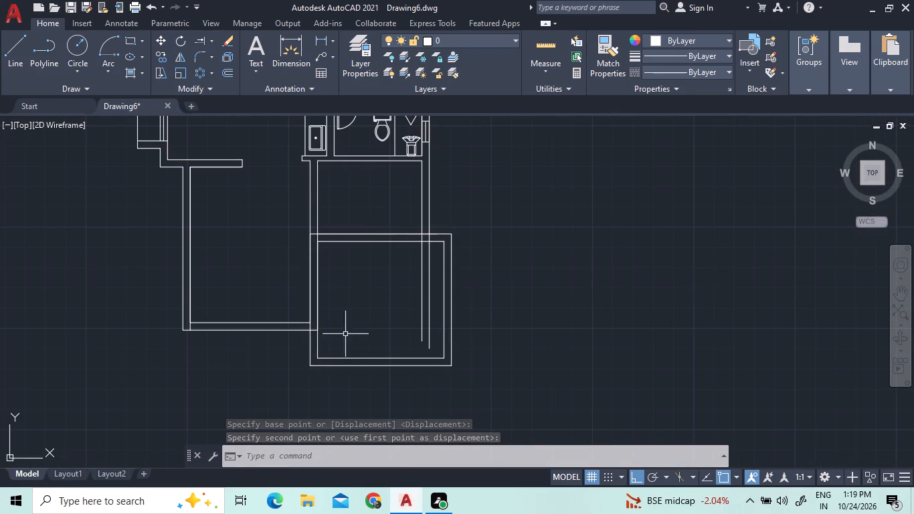
{"action": "scroll", "coordinate": [352, 228], "scroll_direction": "up", "scroll_amount": 3}
{"action": "scroll", "coordinate": [362, 264], "scroll_direction": "down", "scroll_amount": 3}
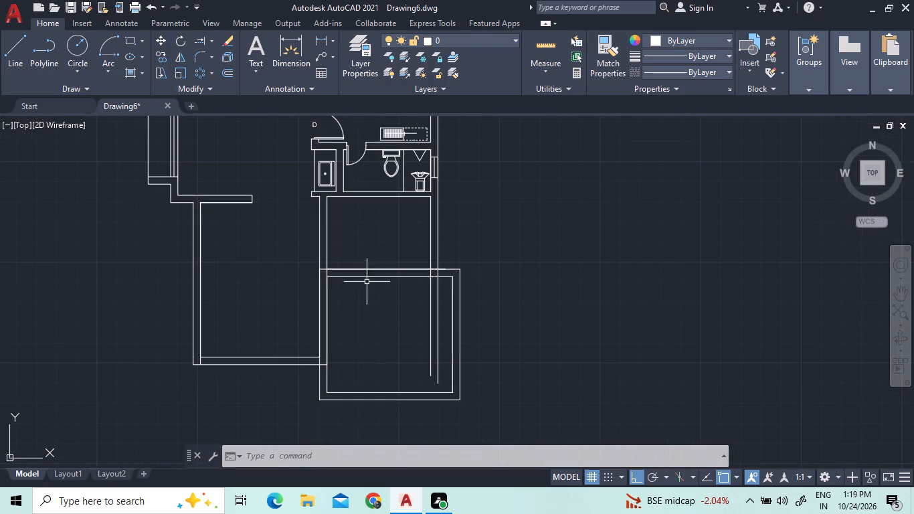
{"action": "left_click", "coordinate": [549, 36]}
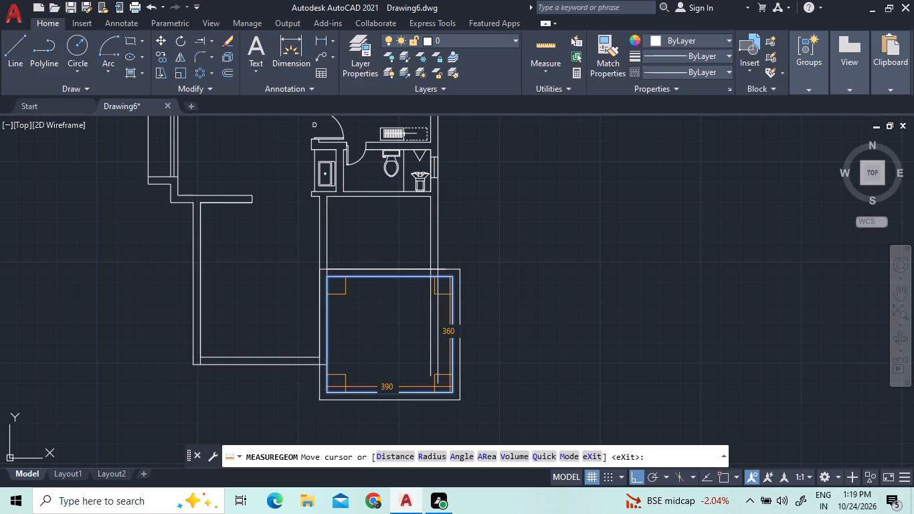
{"action": "right_click", "coordinate": [547, 305]}
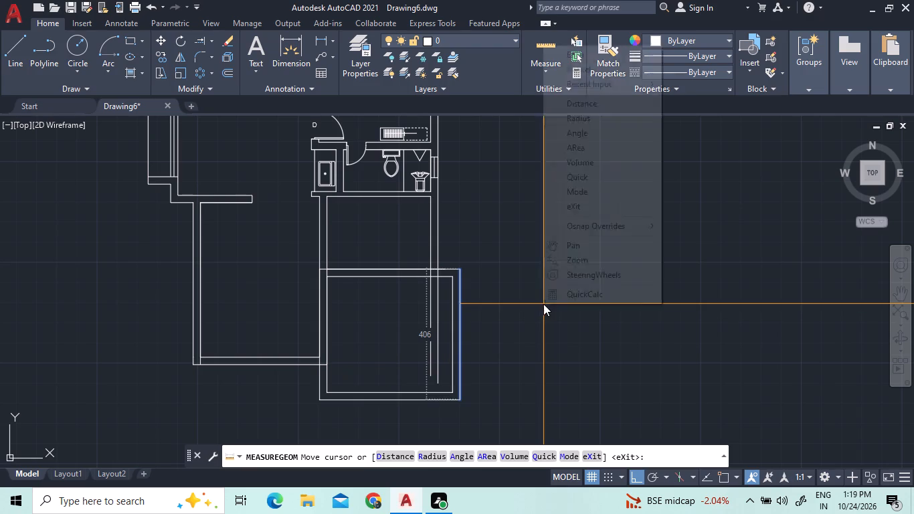
{"action": "left_click", "coordinate": [613, 56]}
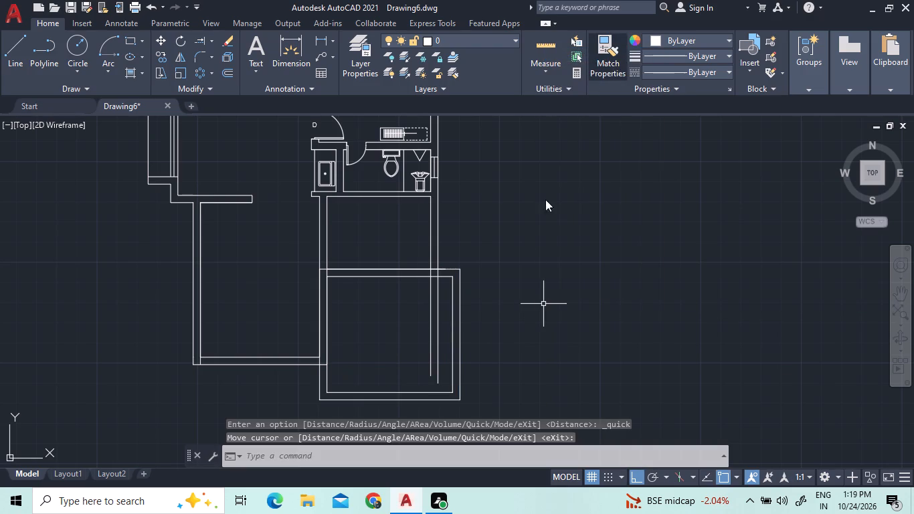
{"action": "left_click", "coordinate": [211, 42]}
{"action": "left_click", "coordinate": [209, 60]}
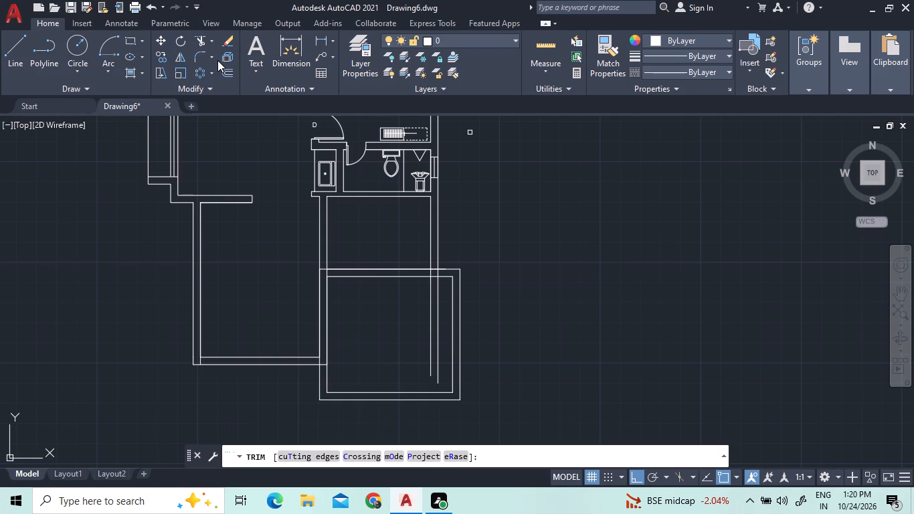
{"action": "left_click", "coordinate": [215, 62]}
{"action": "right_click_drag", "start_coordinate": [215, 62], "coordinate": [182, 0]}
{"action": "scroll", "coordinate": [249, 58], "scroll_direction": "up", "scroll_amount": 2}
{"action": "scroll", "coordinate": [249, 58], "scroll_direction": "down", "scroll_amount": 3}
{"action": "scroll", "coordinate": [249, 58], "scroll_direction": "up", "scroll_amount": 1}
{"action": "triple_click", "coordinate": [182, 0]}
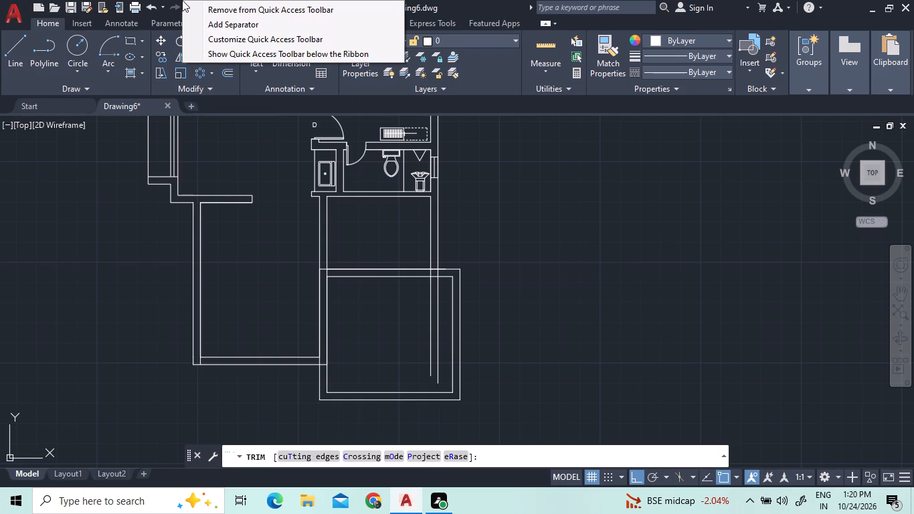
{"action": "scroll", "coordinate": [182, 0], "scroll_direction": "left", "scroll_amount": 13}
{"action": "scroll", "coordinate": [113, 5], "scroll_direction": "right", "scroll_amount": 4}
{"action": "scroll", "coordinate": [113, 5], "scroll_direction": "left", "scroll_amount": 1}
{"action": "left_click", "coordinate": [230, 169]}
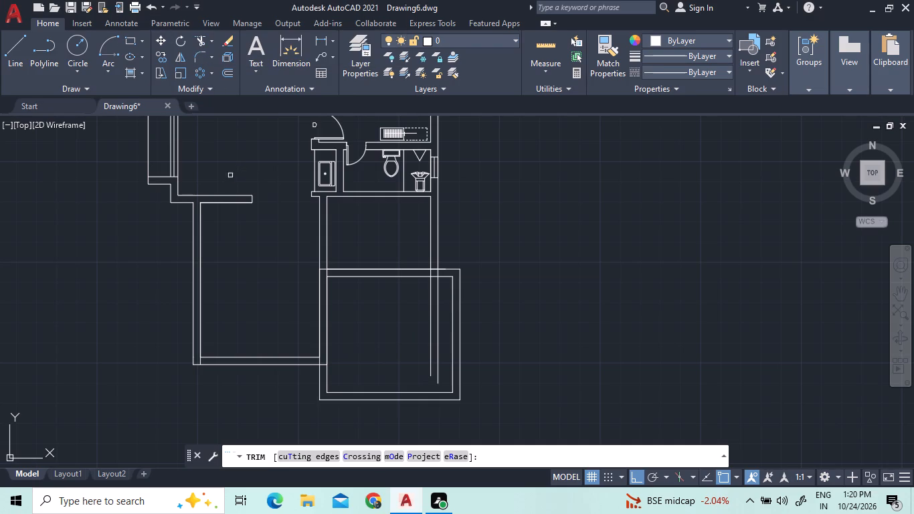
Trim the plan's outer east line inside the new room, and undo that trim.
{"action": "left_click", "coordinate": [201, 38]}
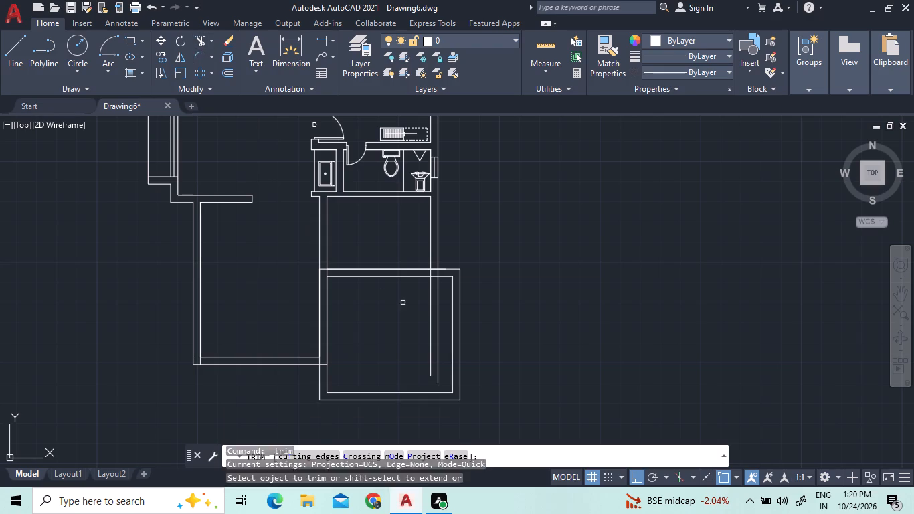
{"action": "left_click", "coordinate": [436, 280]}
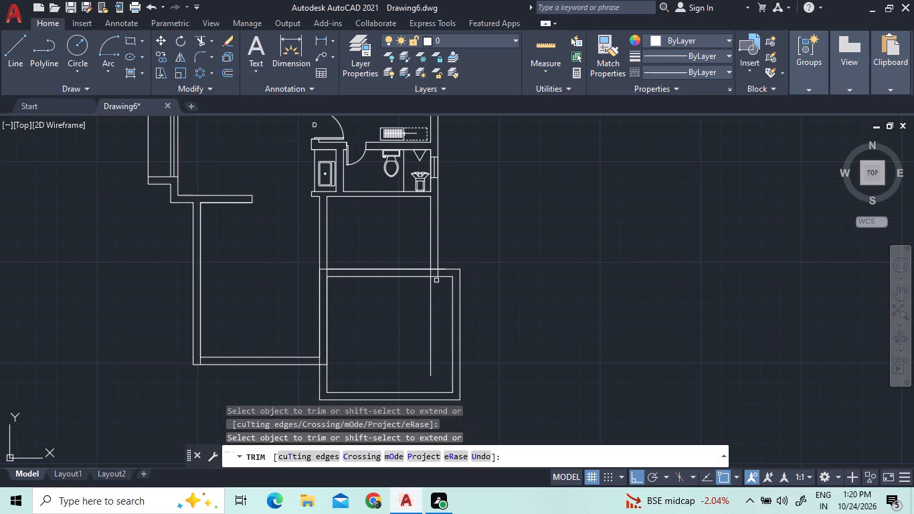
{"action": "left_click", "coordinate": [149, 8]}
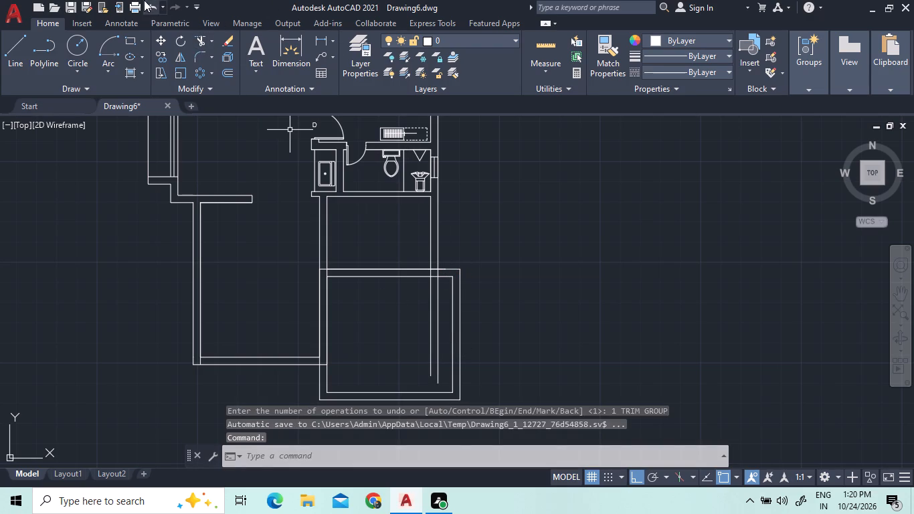
Trim the new room's north lines beyond the plan's outer east line, and remove both lines of its east wall.
{"action": "left_click", "coordinate": [200, 36]}
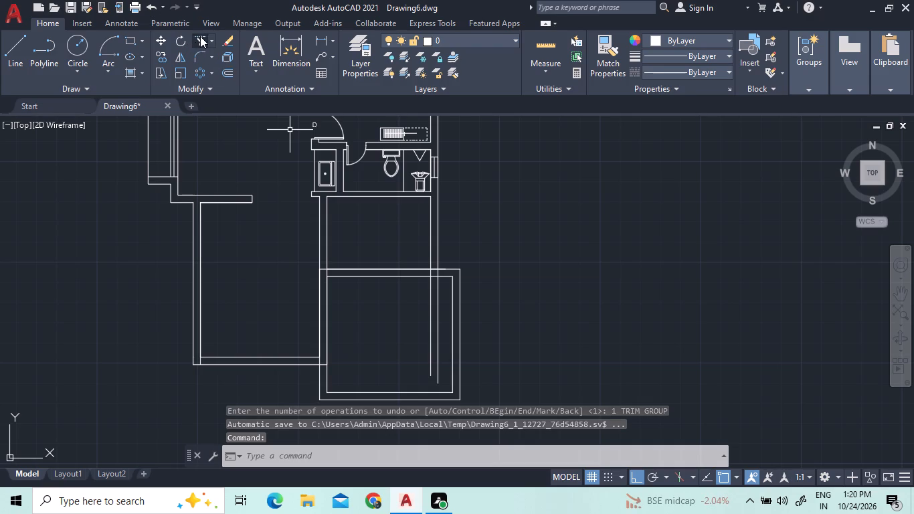
{"action": "left_click", "coordinate": [442, 270]}
{"action": "left_click", "coordinate": [441, 269]}
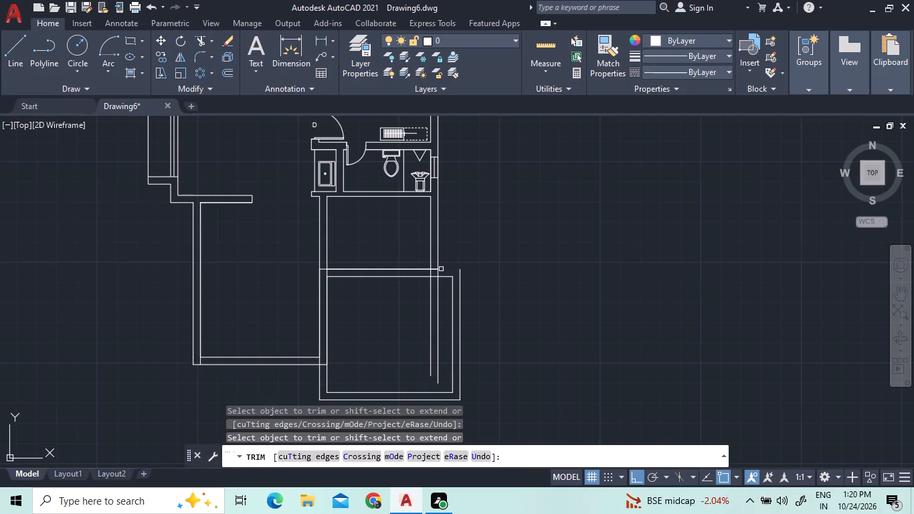
{"action": "left_click", "coordinate": [446, 275]}
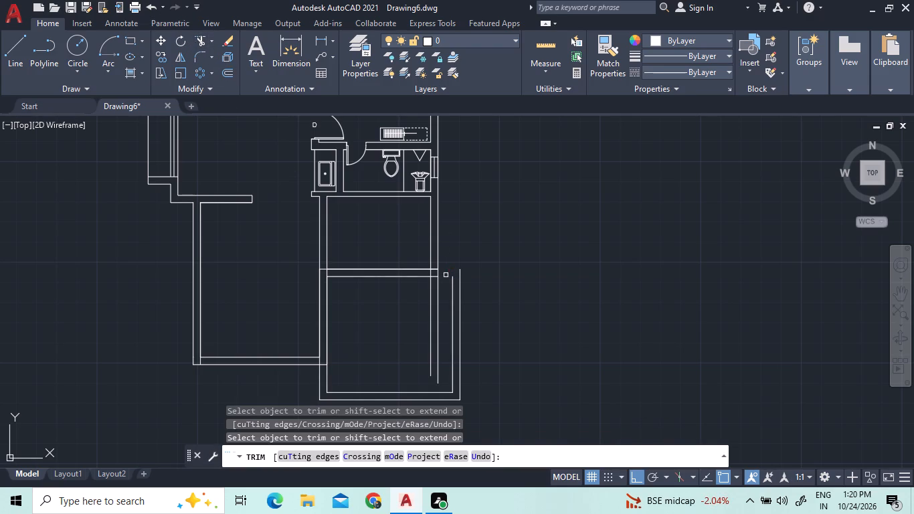
{"action": "left_click", "coordinate": [456, 279]}
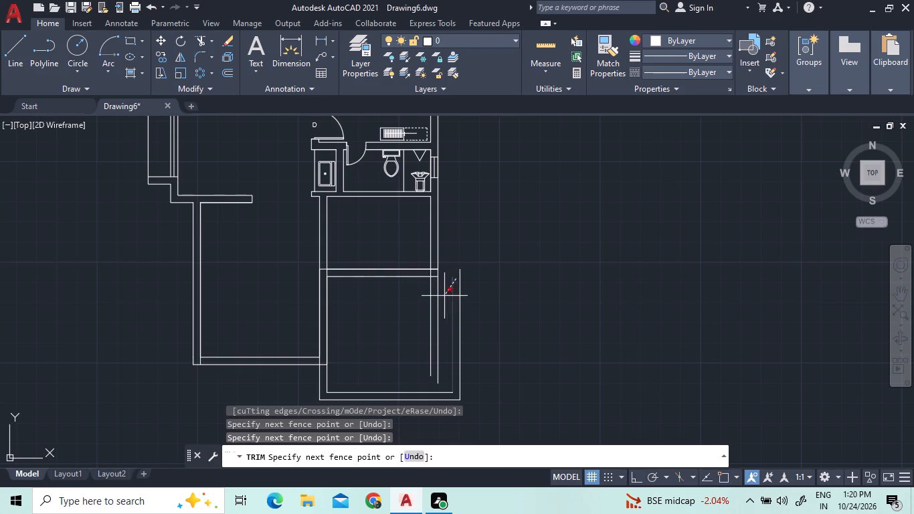
{"action": "double_click", "coordinate": [443, 296]}
{"action": "left_click_drag", "start_coordinate": [457, 327], "coordinate": [450, 329]}
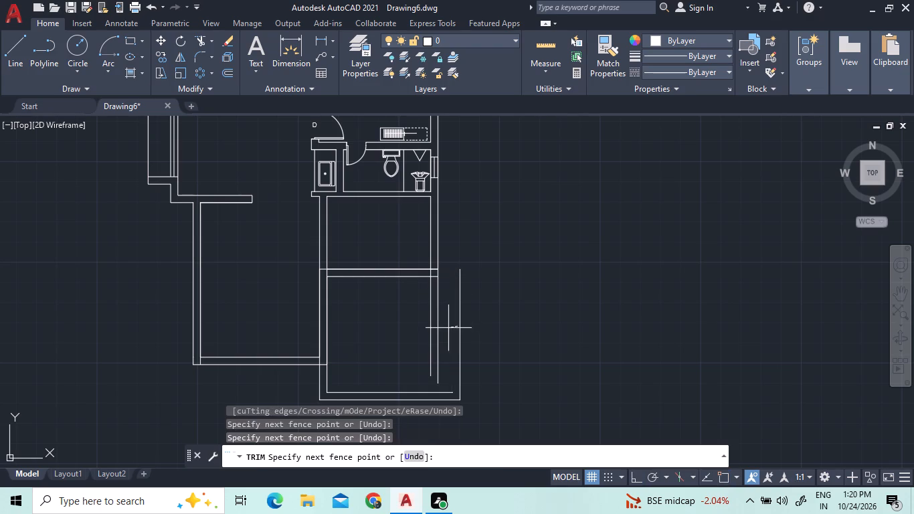
{"action": "left_click", "coordinate": [468, 323]}
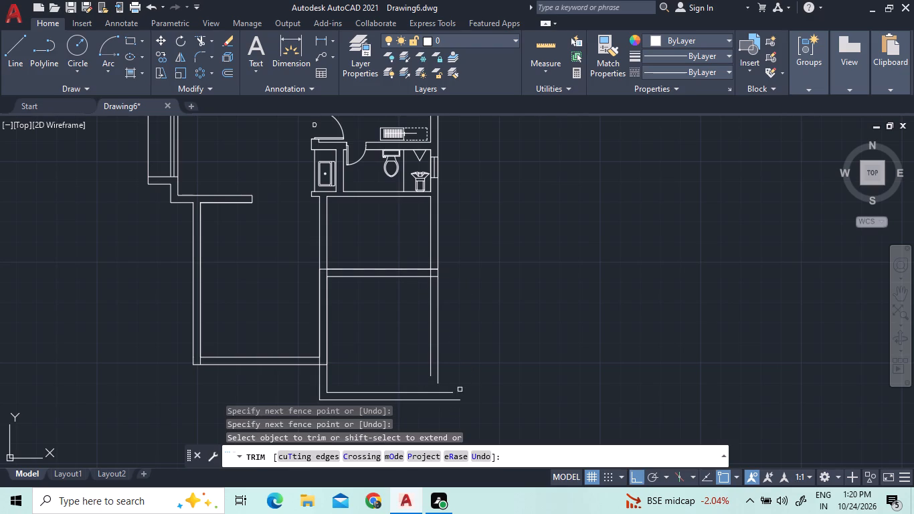
Trim away both lines of the lower room's east wall between the bathroom's south wall and the new room's north wall.
{"action": "left_click", "coordinate": [319, 249]}
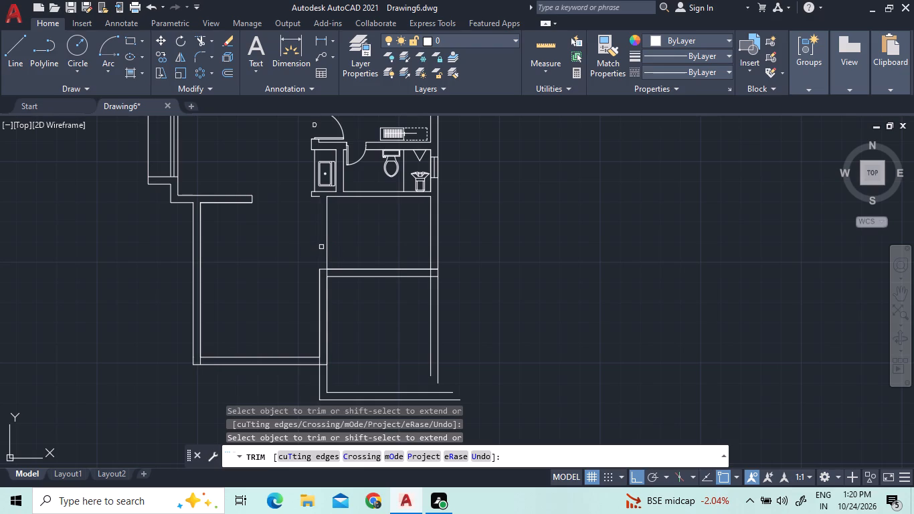
{"action": "left_click", "coordinate": [327, 246]}
Trim the leftover line stubs where the new room's north wall meets the east wall and its own west wall.
{"action": "left_click", "coordinate": [431, 272]}
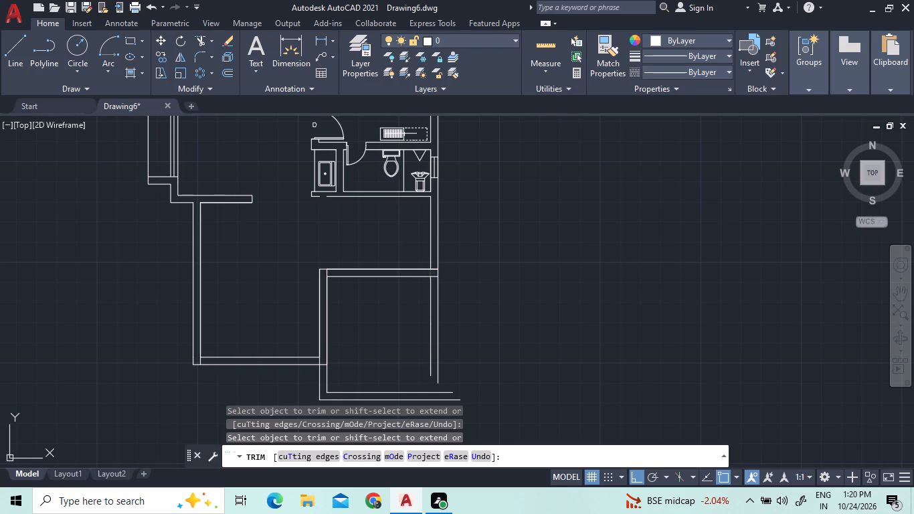
{"action": "left_click", "coordinate": [434, 268]}
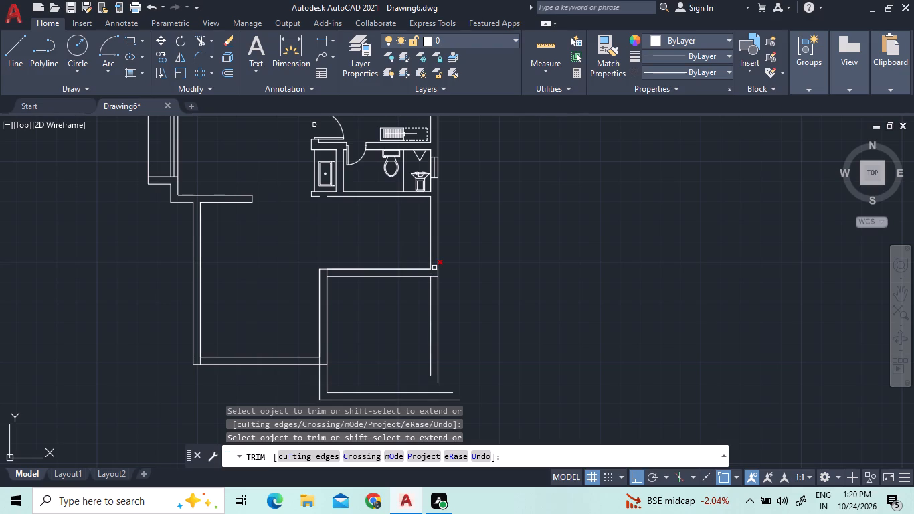
{"action": "left_click", "coordinate": [434, 268]}
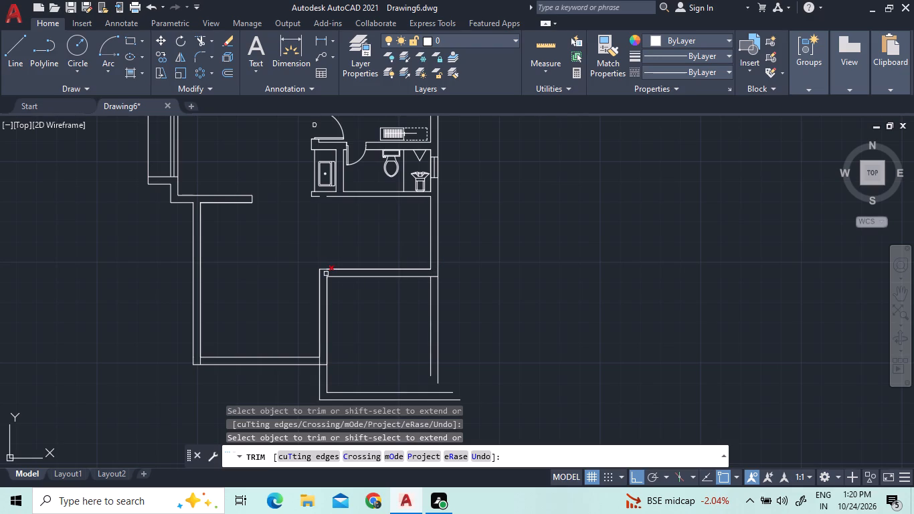
{"action": "left_click", "coordinate": [326, 274]}
{"action": "left_click", "coordinate": [433, 276]}
Extend the outer line of the bathroom's south wall to close the gap near its west end.
{"action": "left_click", "coordinate": [210, 37]}
{"action": "left_click", "coordinate": [219, 90]}
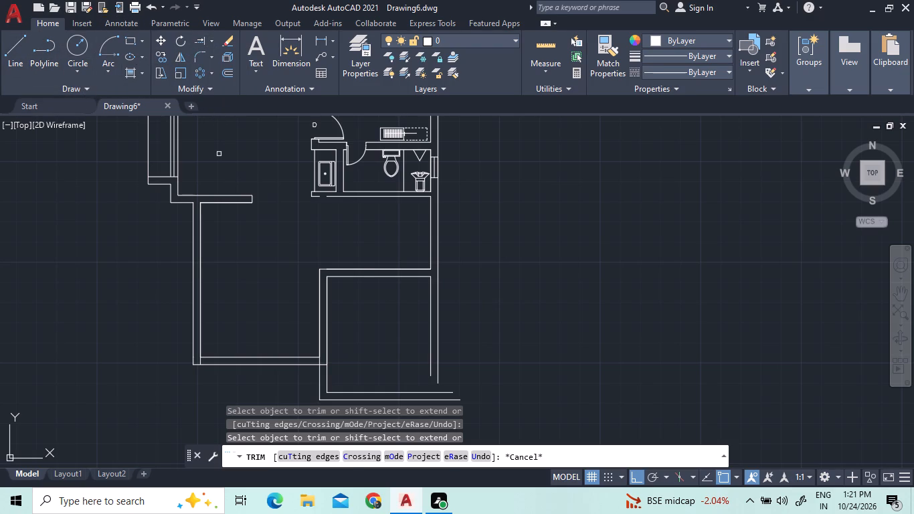
{"action": "left_click", "coordinate": [329, 194]}
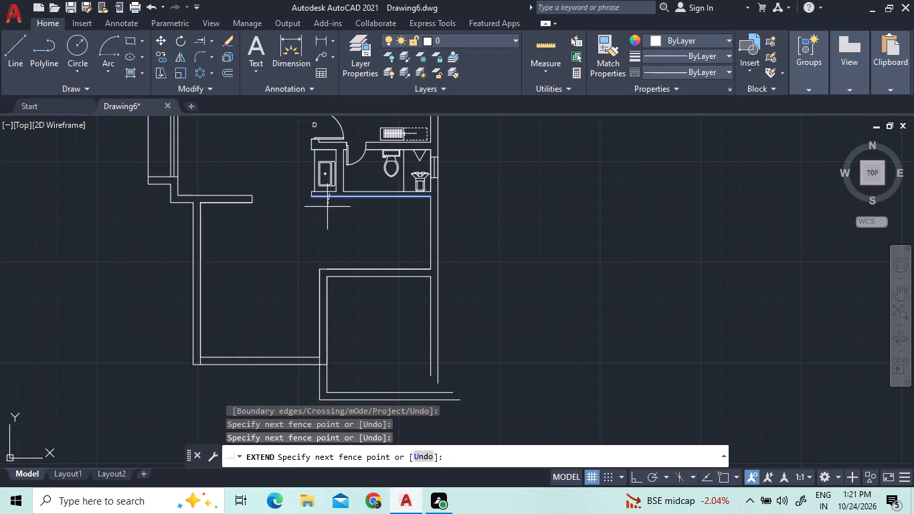
{"action": "left_click", "coordinate": [327, 207]}
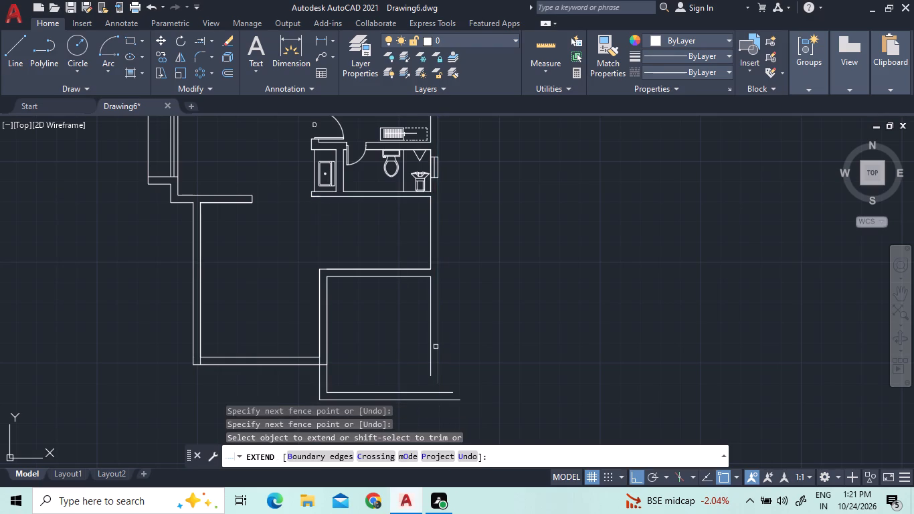
Extend both lines of the plan's east wall south to meet the new room's south wall lines.
{"action": "left_click", "coordinate": [438, 365]}
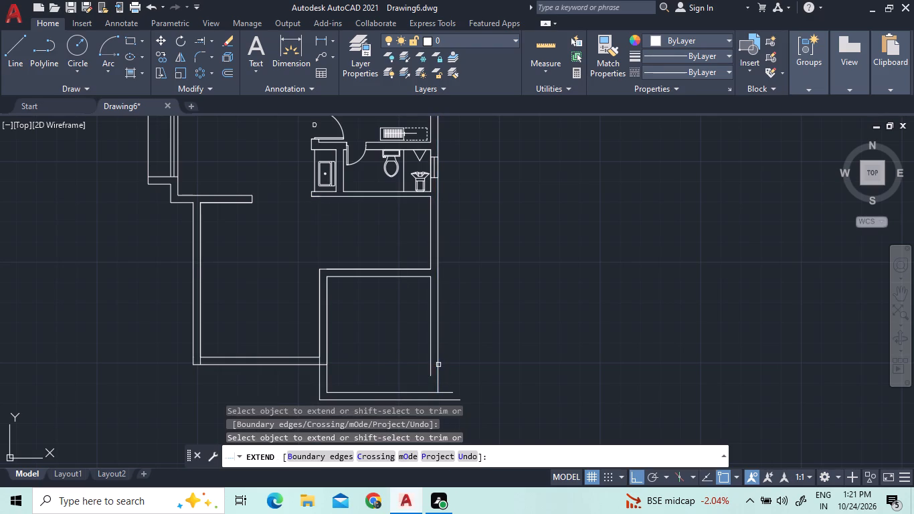
{"action": "left_click", "coordinate": [438, 375]}
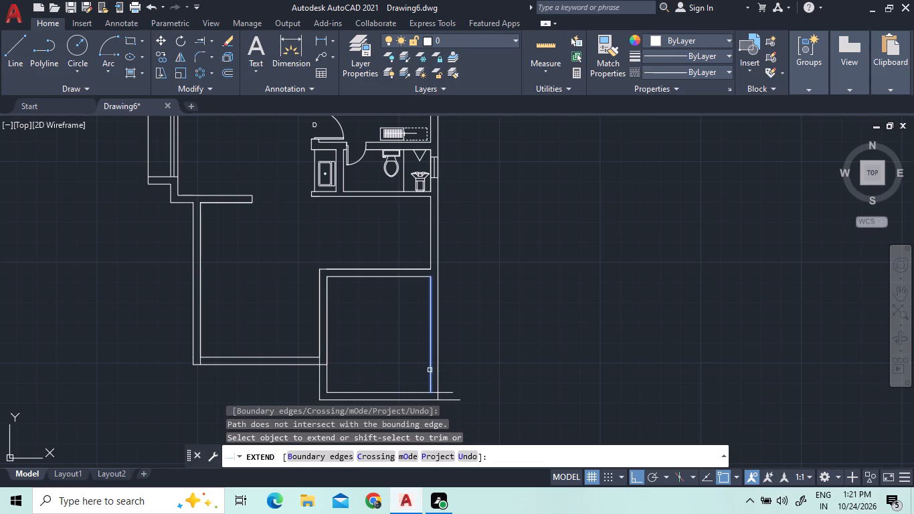
{"action": "left_click", "coordinate": [430, 370]}
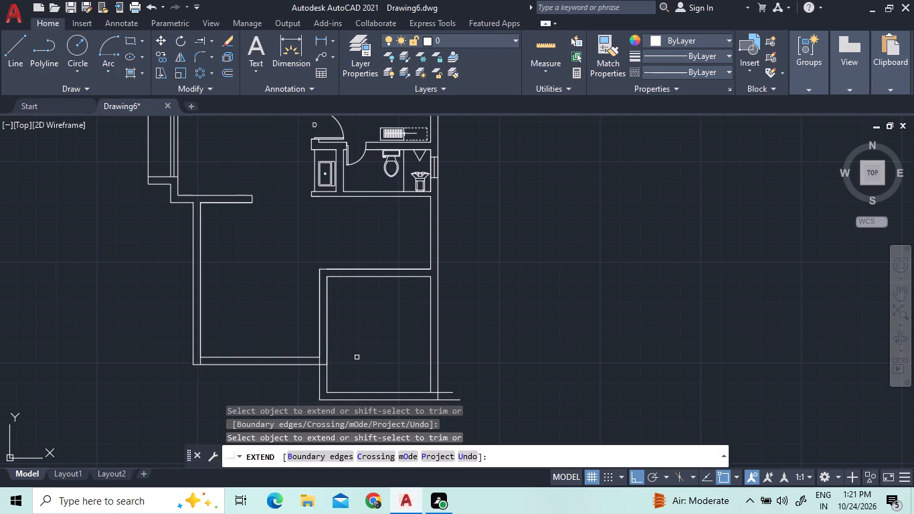
Trim the new room's south lines beyond the outer east line, plus the stubs crossing its west wall and southeast corner.
{"action": "left_click", "coordinate": [212, 39]}
{"action": "left_click", "coordinate": [217, 66]}
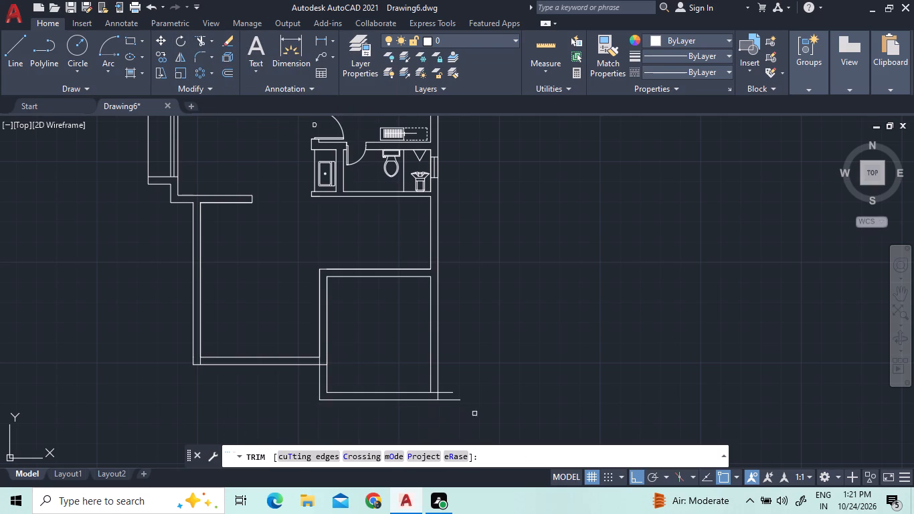
{"action": "left_click", "coordinate": [448, 407]}
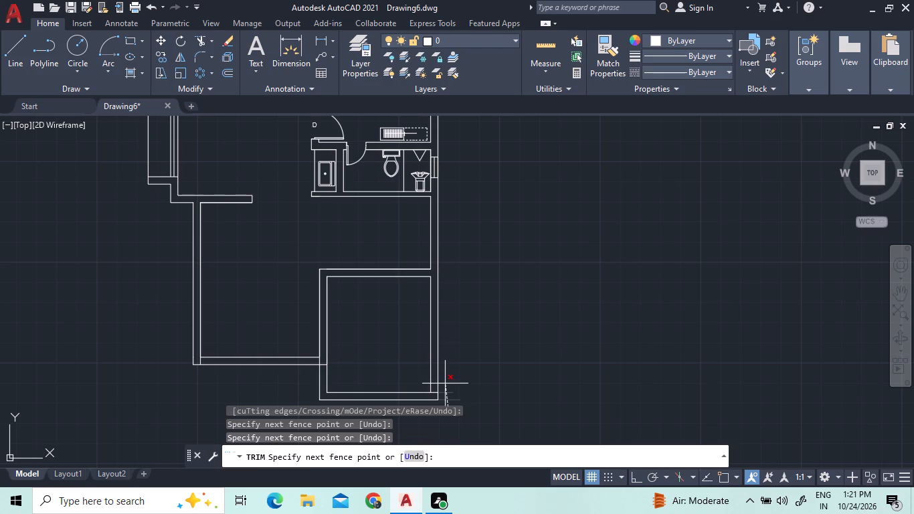
{"action": "left_click", "coordinate": [445, 383]}
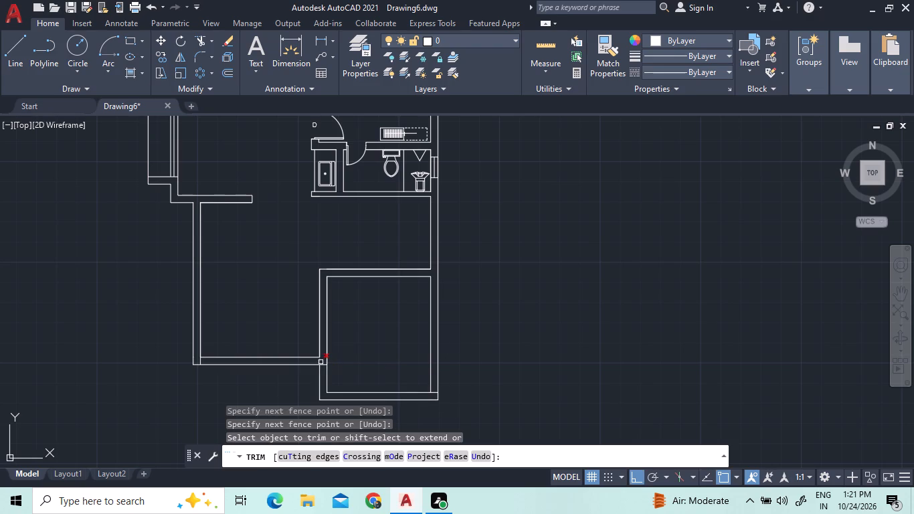
{"action": "left_click", "coordinate": [317, 362]}
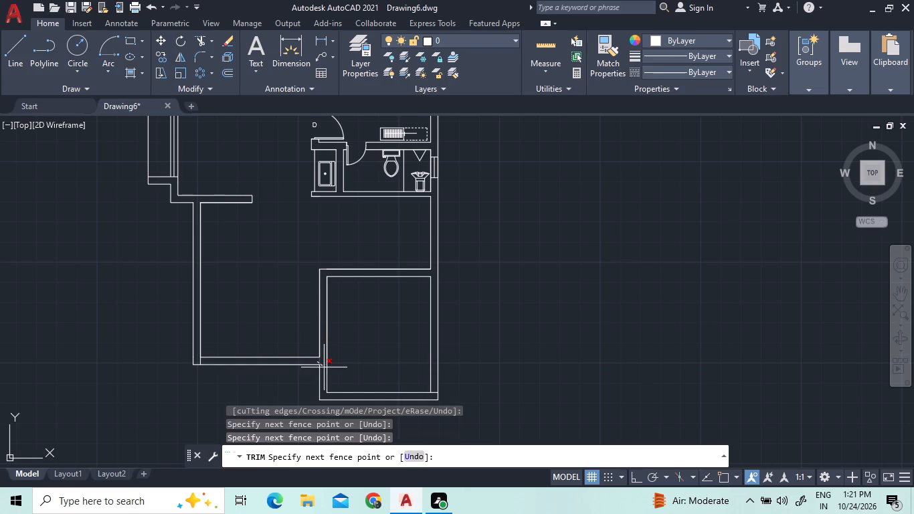
{"action": "left_click", "coordinate": [324, 367]}
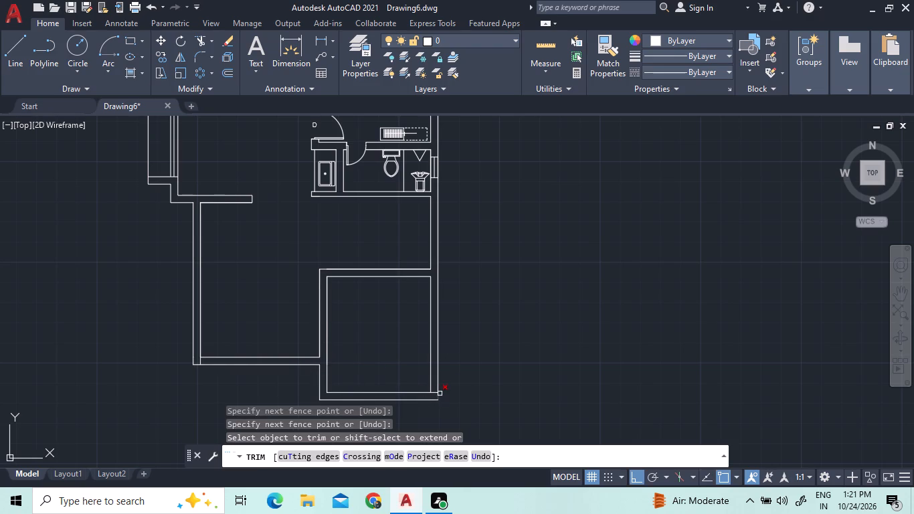
{"action": "left_click", "coordinate": [433, 394]}
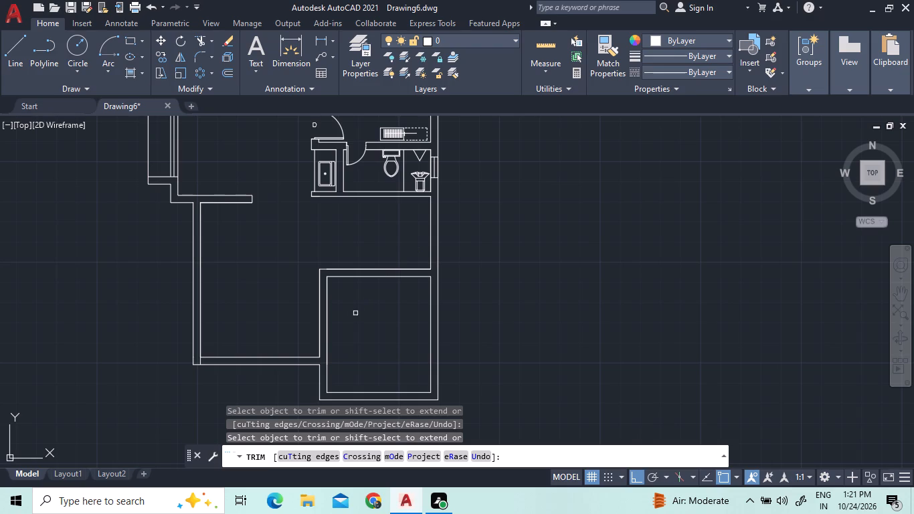
Replace the new room's outer north wall line with a single line from its northwest corner to the inner east wall line.
{"action": "left_click", "coordinate": [381, 270]}
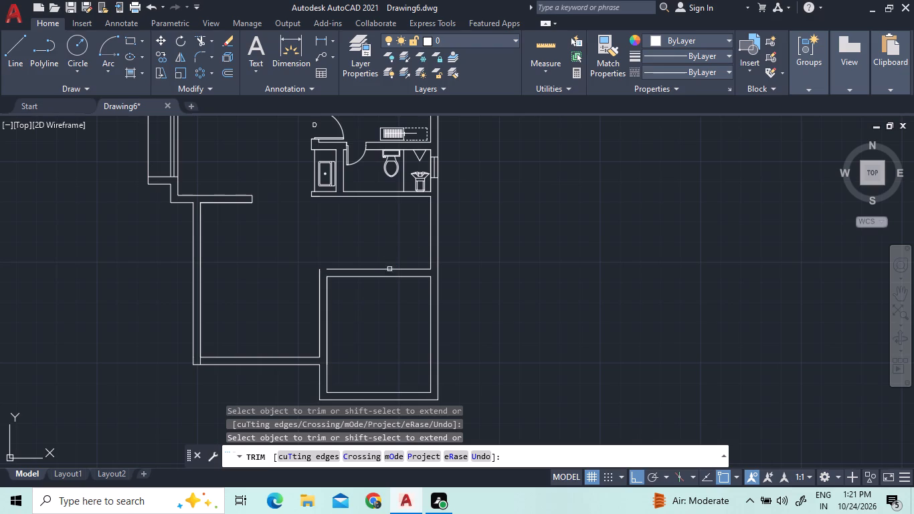
{"action": "left_click", "coordinate": [391, 268]}
{"action": "left_click", "coordinate": [20, 41]}
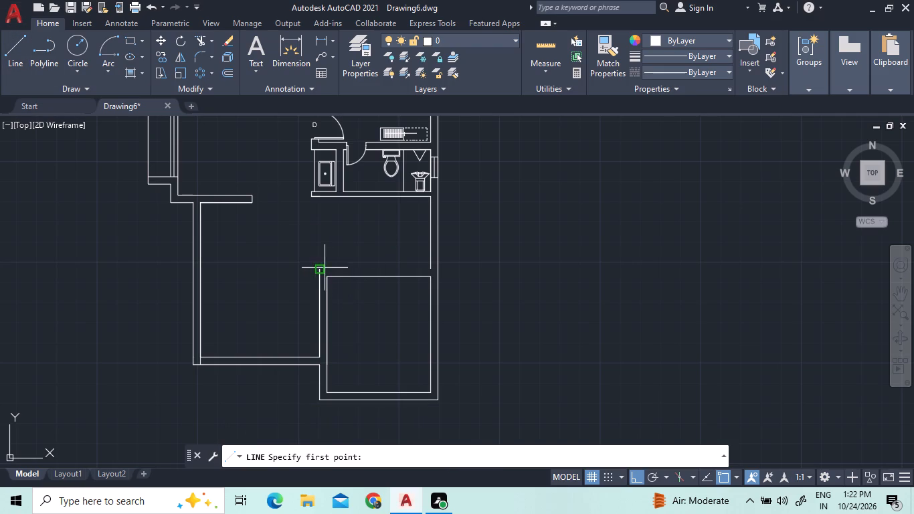
{"action": "left_click", "coordinate": [318, 270]}
{"action": "scroll", "coordinate": [436, 263], "scroll_direction": "up", "scroll_amount": 1}
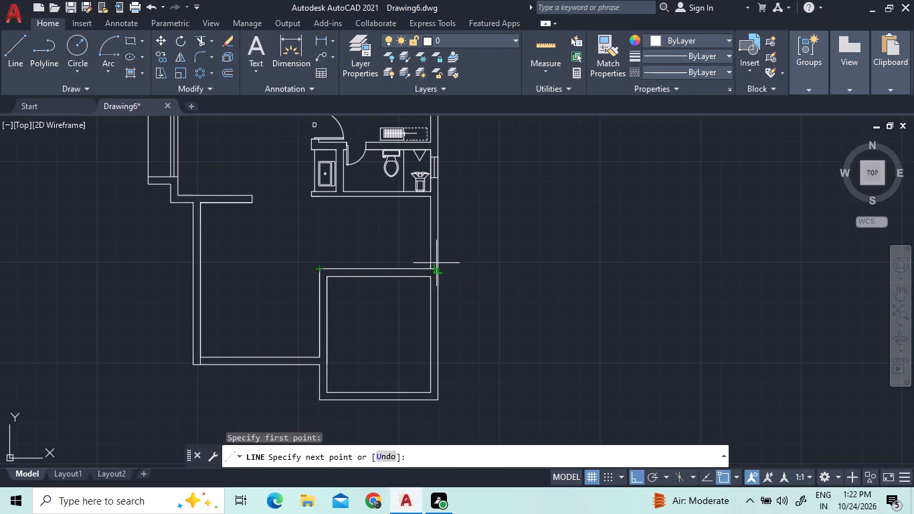
{"action": "scroll", "coordinate": [436, 263], "scroll_direction": "up", "scroll_amount": 2}
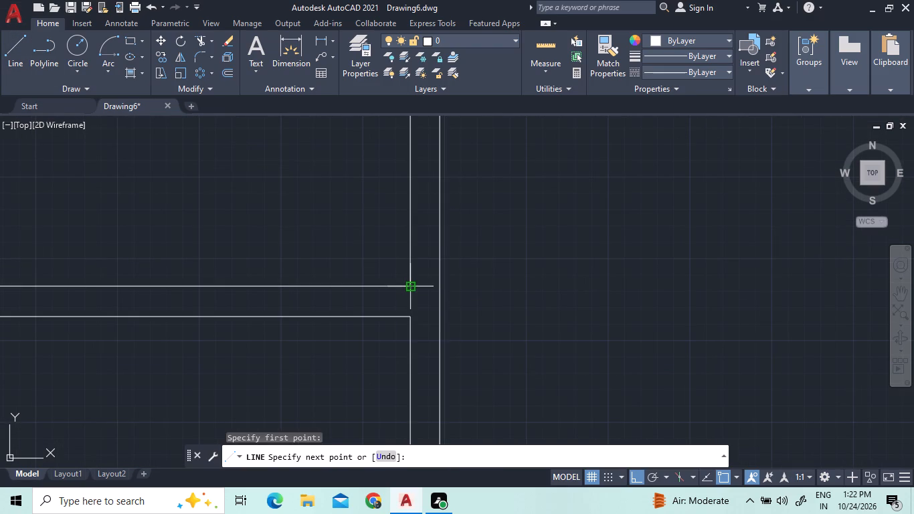
{"action": "left_click", "coordinate": [410, 289]}
{"action": "right_click", "coordinate": [511, 315]}
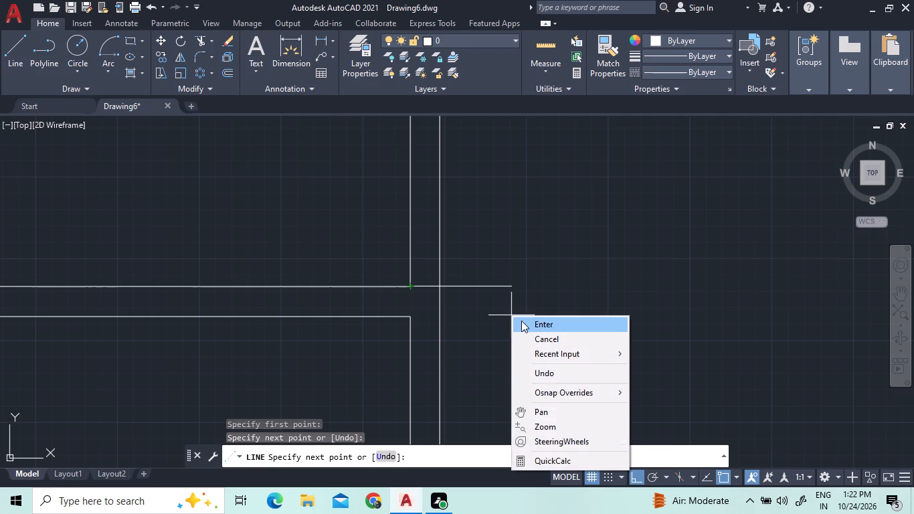
{"action": "left_click", "coordinate": [521, 321]}
Extend the new room's inner north wall line east to the plan's outer east line.
{"action": "scroll", "coordinate": [521, 321], "scroll_direction": "down", "scroll_amount": 4}
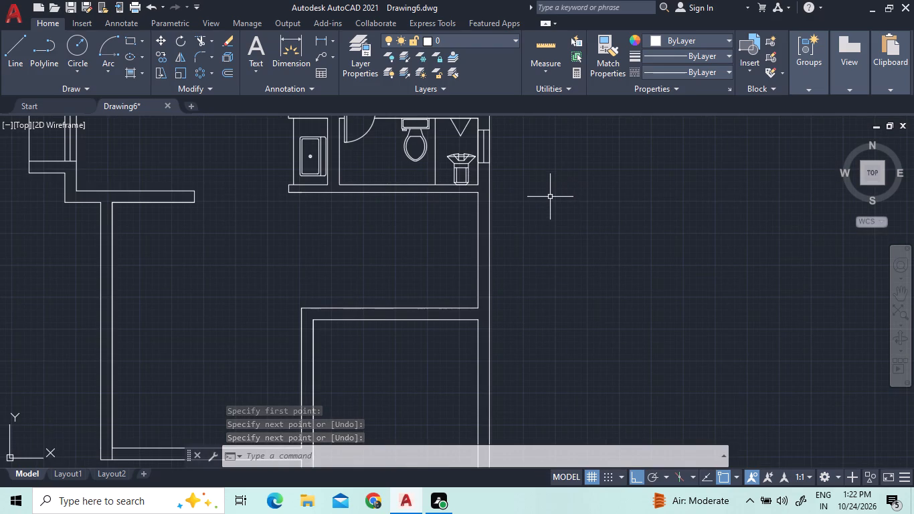
{"action": "scroll", "coordinate": [555, 183], "scroll_direction": "down", "scroll_amount": 1}
{"action": "middle_click_drag", "start_coordinate": [547, 293], "coordinate": [430, 307]}
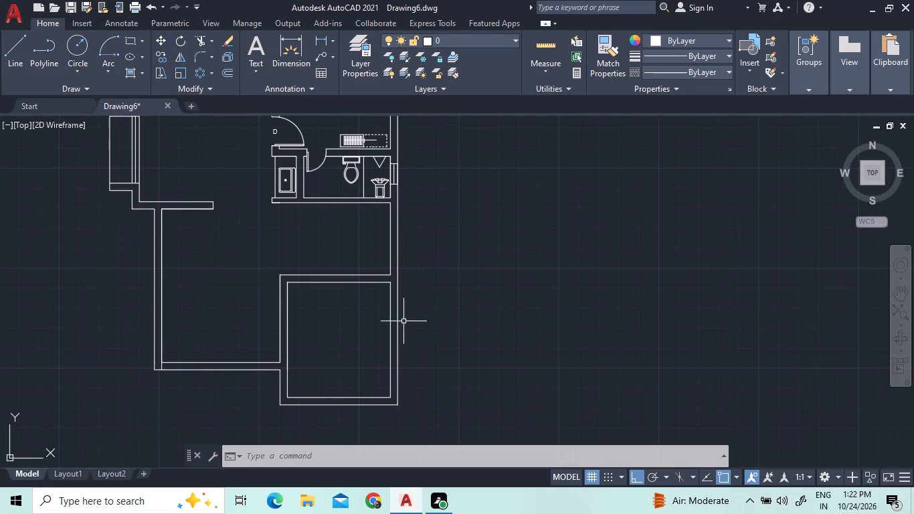
{"action": "scroll", "coordinate": [380, 302], "scroll_direction": "up", "scroll_amount": 2}
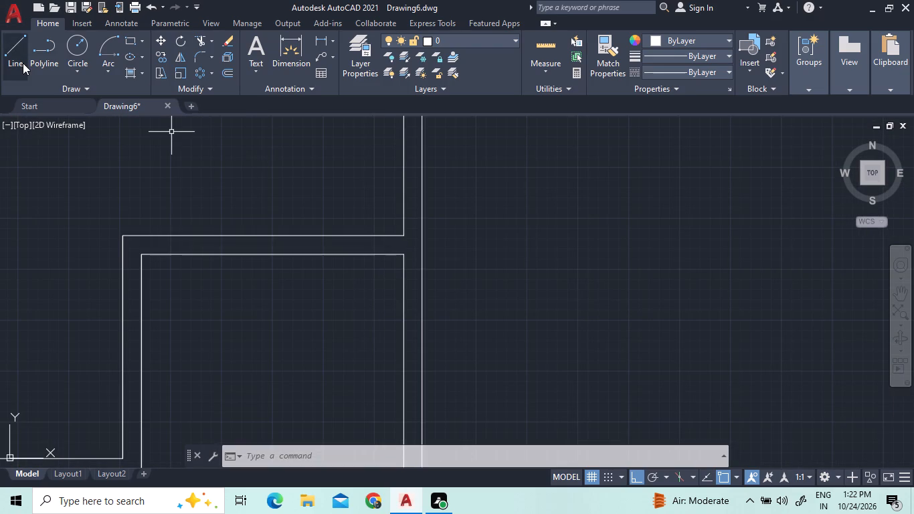
{"action": "left_click", "coordinate": [213, 44]}
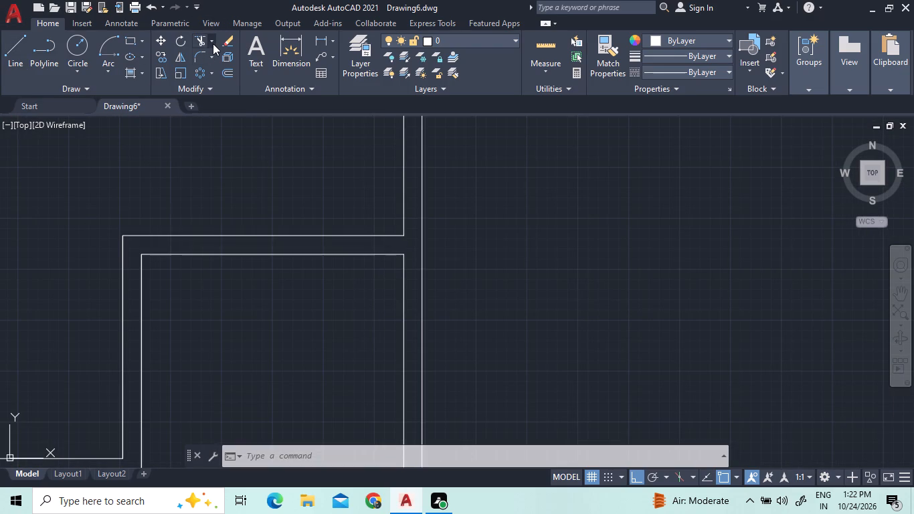
{"action": "left_click", "coordinate": [209, 90]}
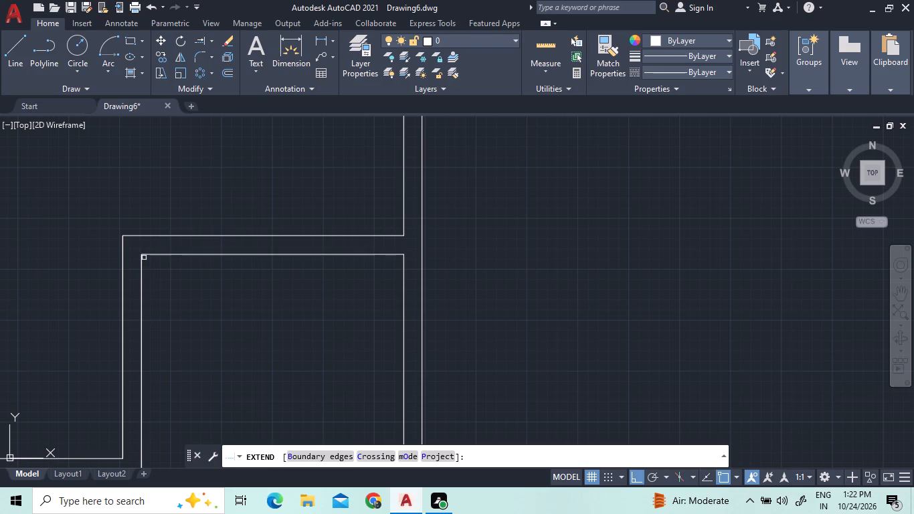
{"action": "right_click", "coordinate": [235, 175]}
{"action": "left_click", "coordinate": [252, 184]}
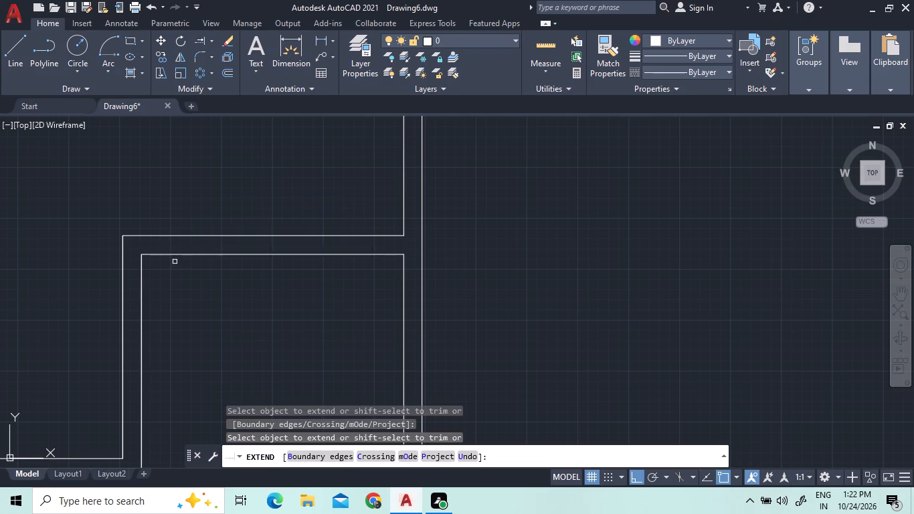
{"action": "left_click", "coordinate": [167, 254]}
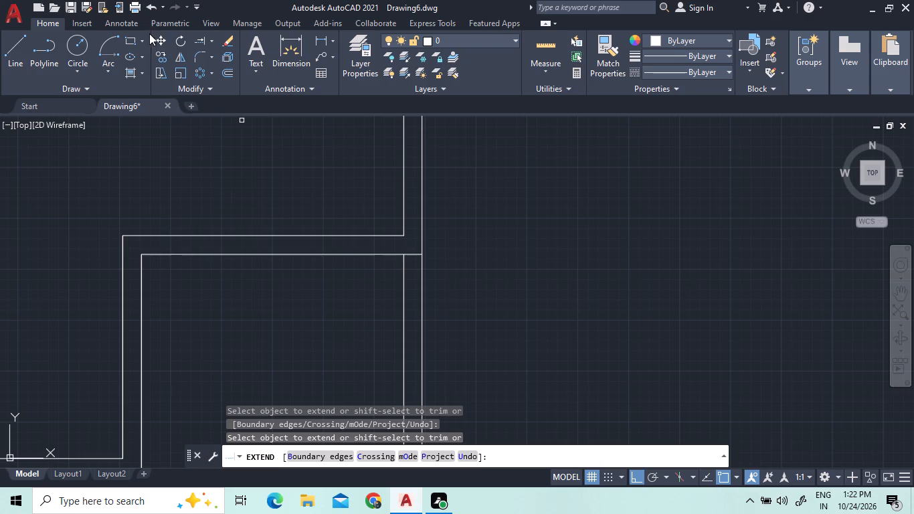
Explode the polyline forming the new room's inner north and west wall lines.
{"action": "left_click", "coordinate": [227, 64]}
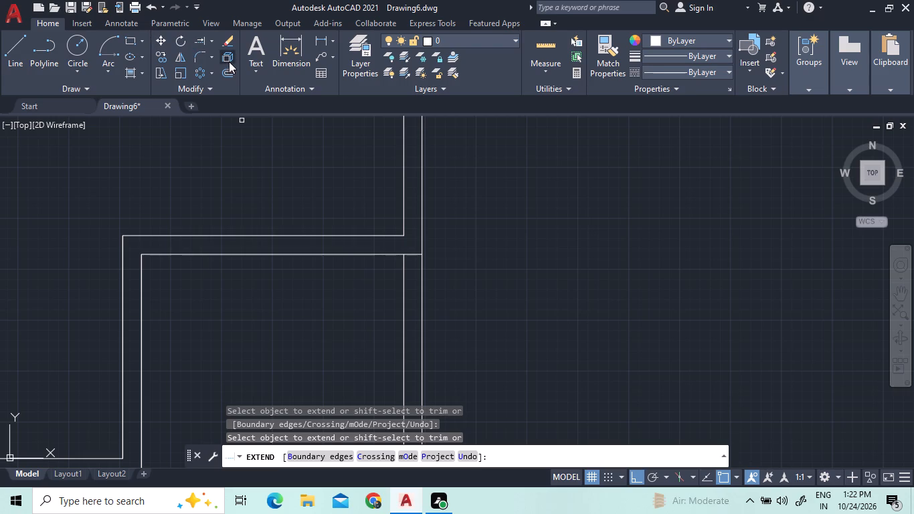
{"action": "left_click", "coordinate": [229, 60]}
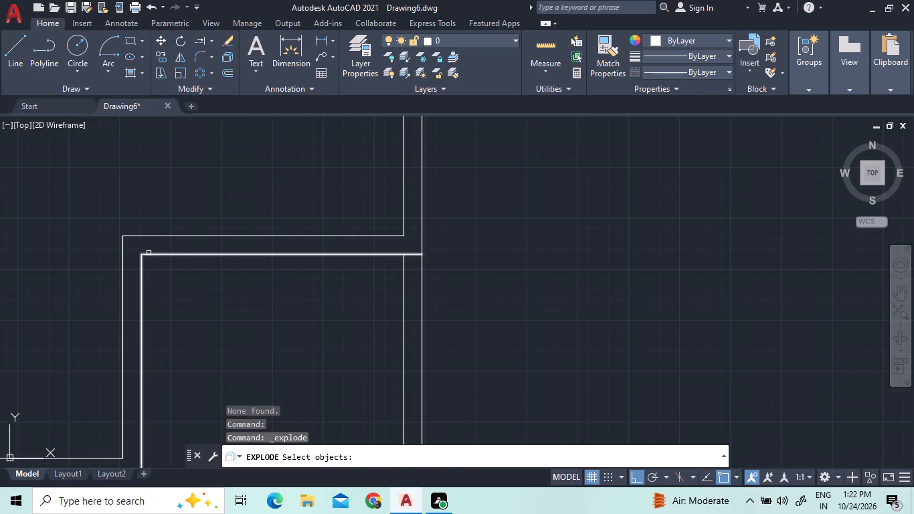
{"action": "left_click", "coordinate": [149, 254]}
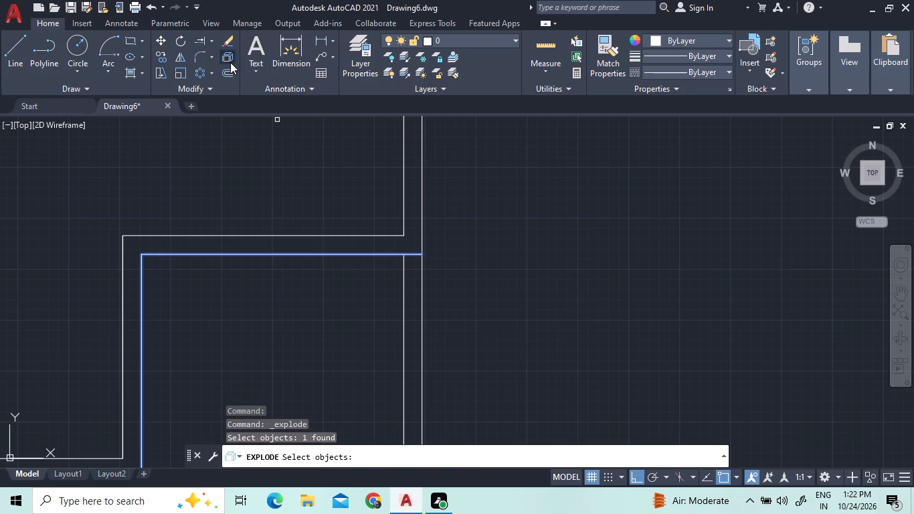
{"action": "left_click", "coordinate": [228, 58]}
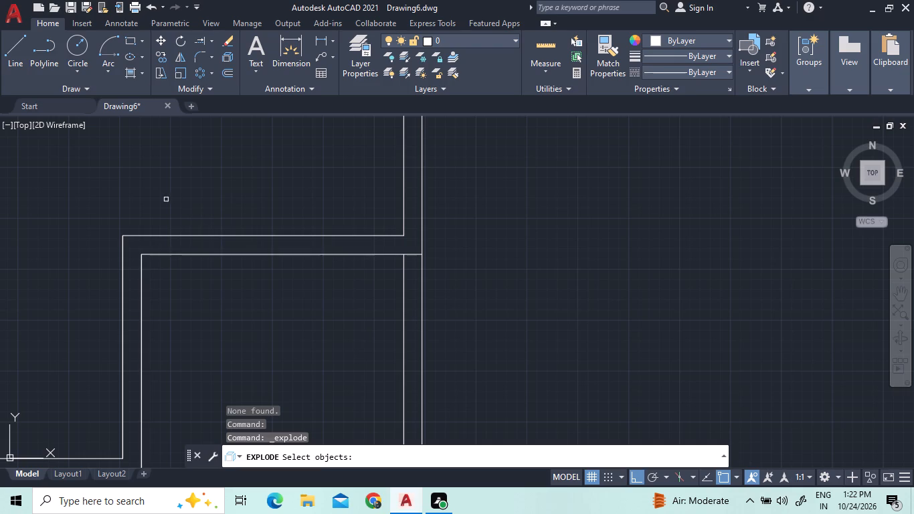
{"action": "key", "text": "Escape"}
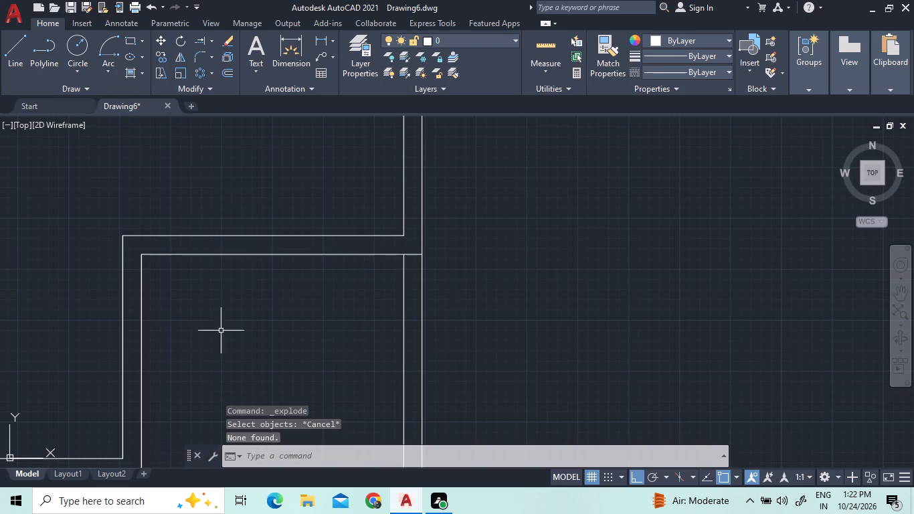
{"action": "left_click", "coordinate": [157, 254]}
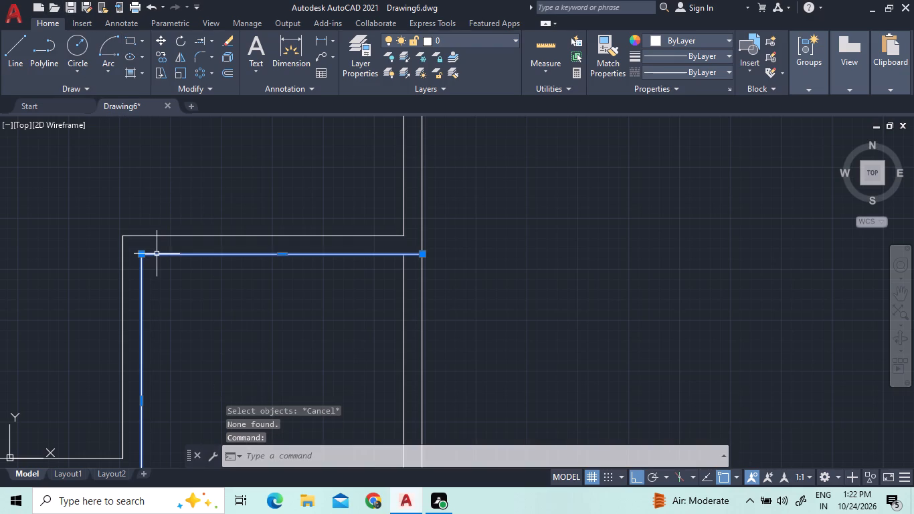
{"action": "type", "text": "X"}
{"action": "key", "text": "space"}
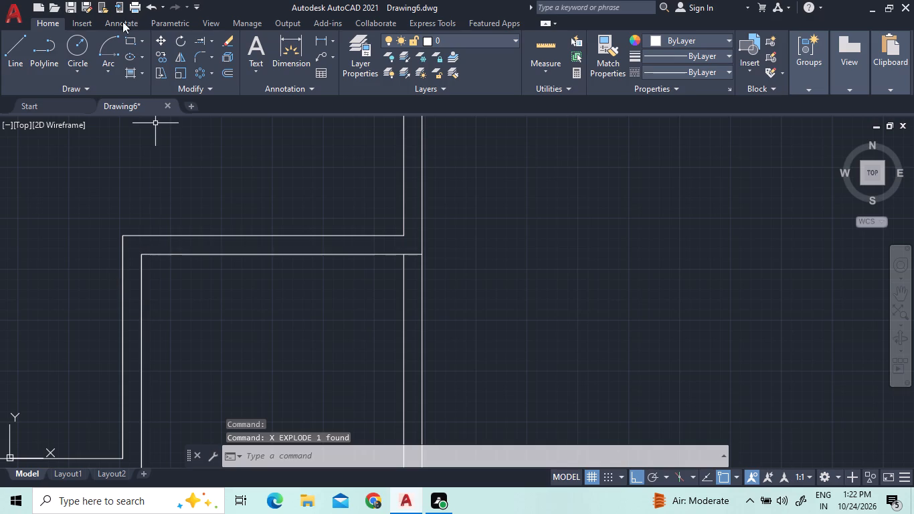
Extend the new room's inner west wall line north to the outer north wall line.
{"action": "left_click", "coordinate": [202, 45]}
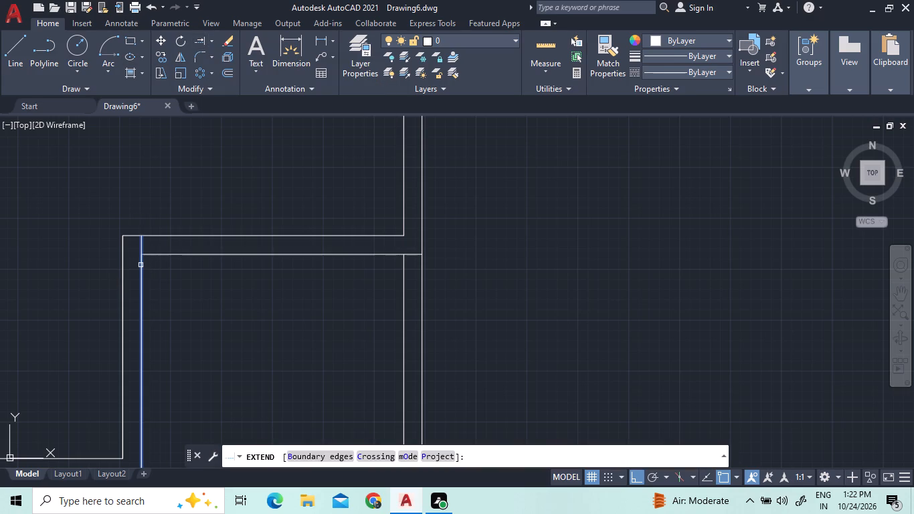
{"action": "left_click", "coordinate": [141, 265]}
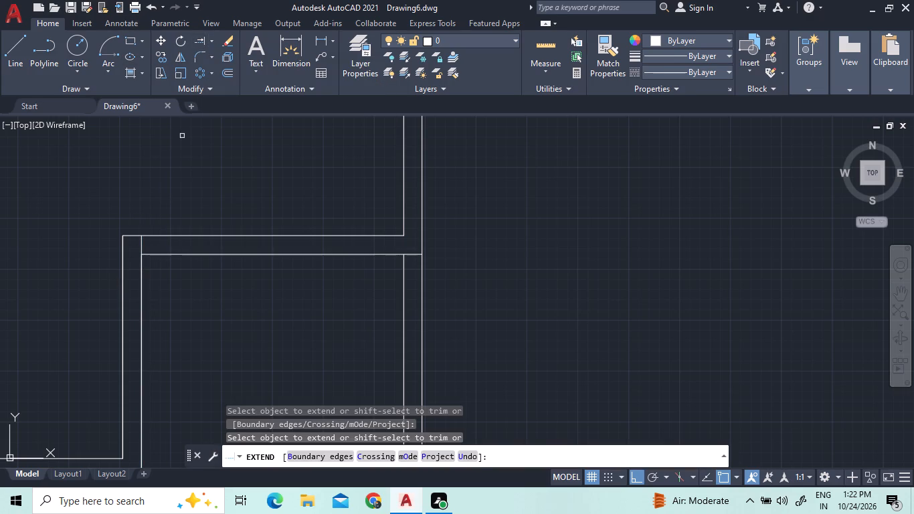
Offset the new room's inner west wall line 10 to the east as a door jamb line.
{"action": "scroll", "coordinate": [294, 260], "scroll_direction": "down", "scroll_amount": 2}
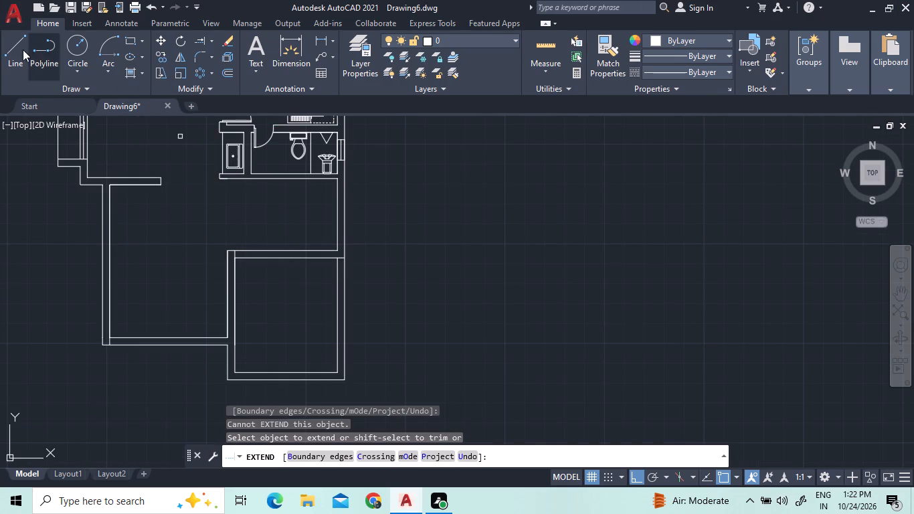
{"action": "left_click", "coordinate": [225, 76]}
{"action": "scroll", "coordinate": [341, 276], "scroll_direction": "up", "scroll_amount": 2}
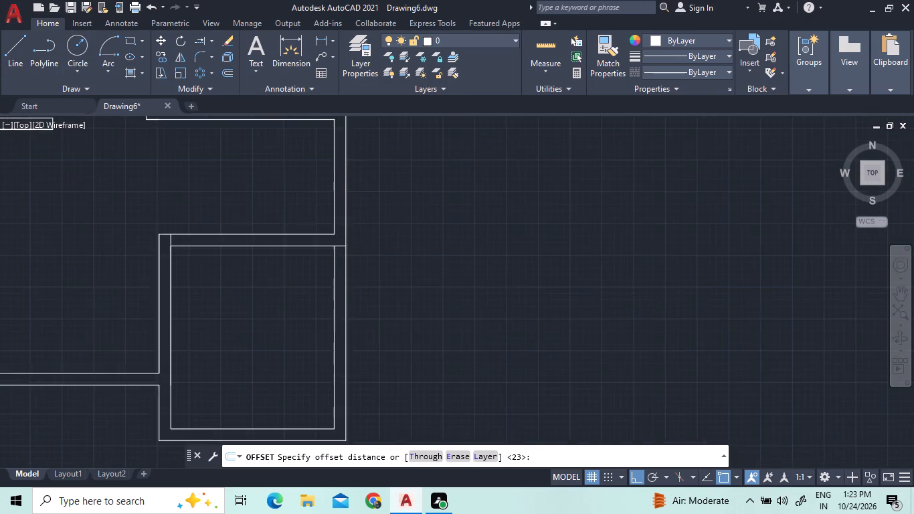
{"action": "scroll", "coordinate": [222, 144], "scroll_direction": "up", "scroll_amount": 3}
{"action": "scroll", "coordinate": [283, 195], "scroll_direction": "down", "scroll_amount": 2}
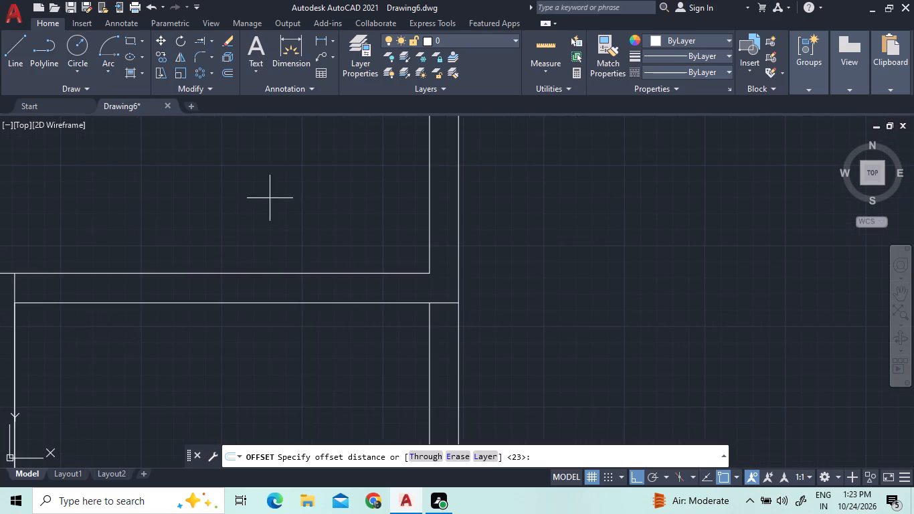
{"action": "scroll", "coordinate": [241, 224], "scroll_direction": "down", "scroll_amount": 1}
{"action": "scroll", "coordinate": [41, 198], "scroll_direction": "up", "scroll_amount": 1}
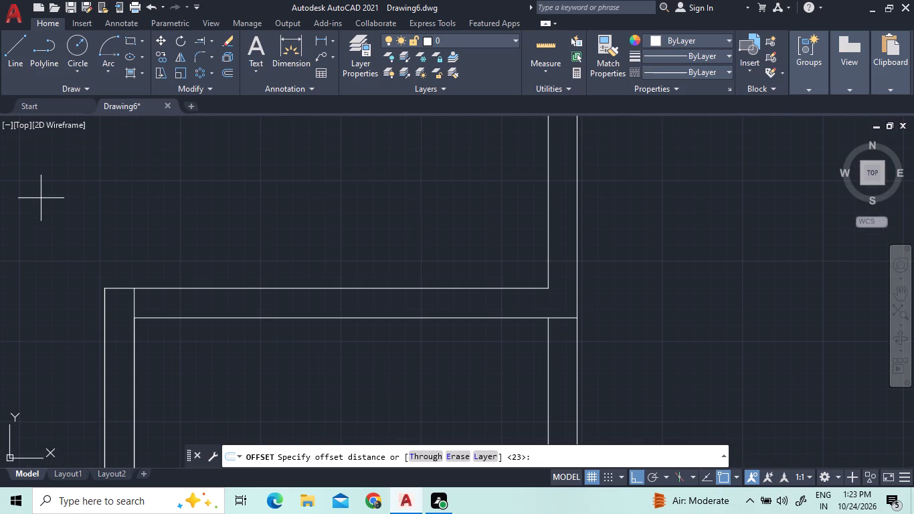
{"action": "type", "text": "10"}
{"action": "key", "text": "Return"}
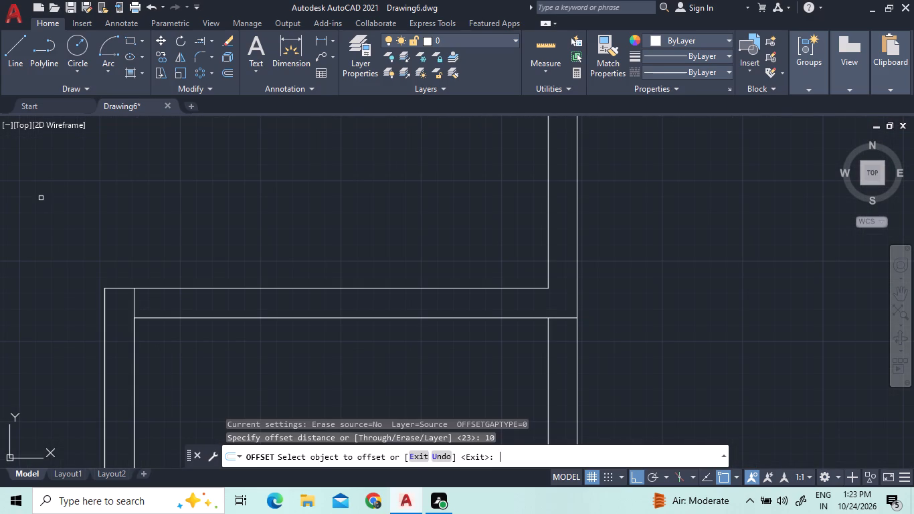
{"action": "left_click", "coordinate": [134, 301]}
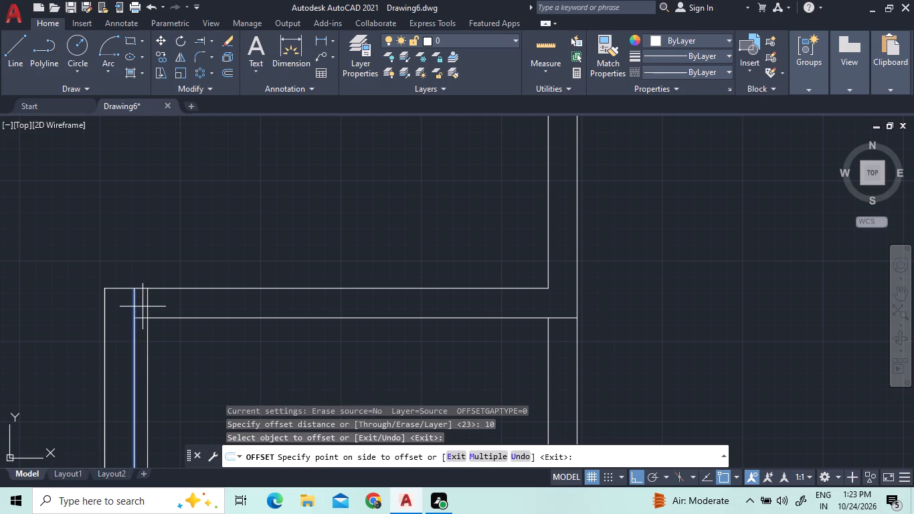
{"action": "left_click", "coordinate": [143, 307]}
{"action": "right_click", "coordinate": [155, 182]}
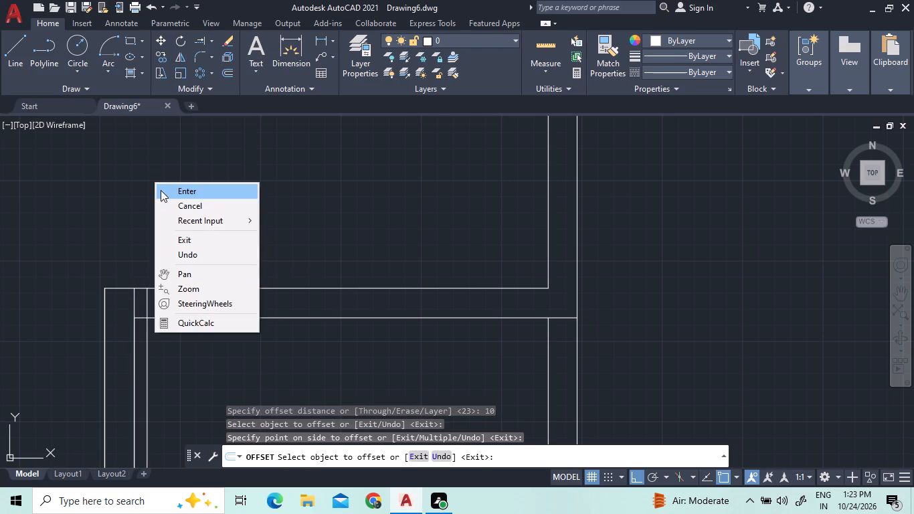
{"action": "left_click", "coordinate": [161, 190]}
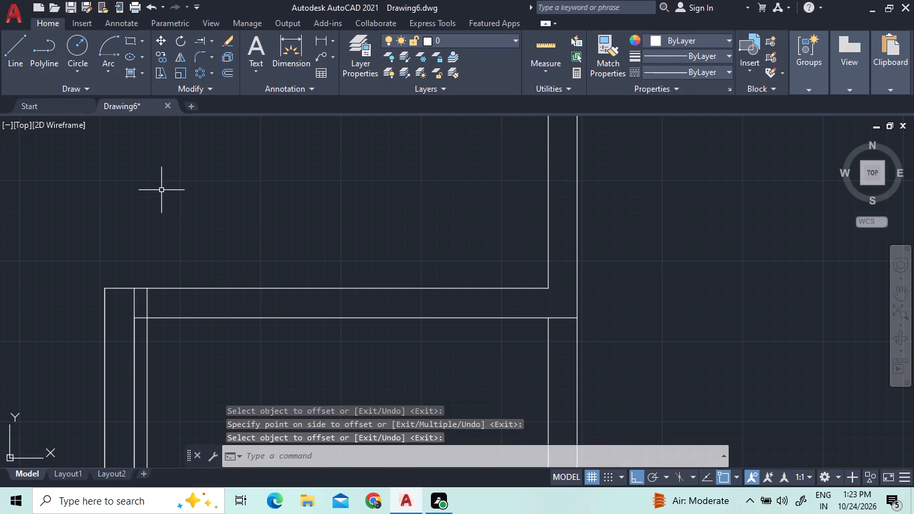
Insert a Door - Metric block from the architectural tool palette just north of the new room's north wall.
{"action": "right_click", "coordinate": [179, 226]}
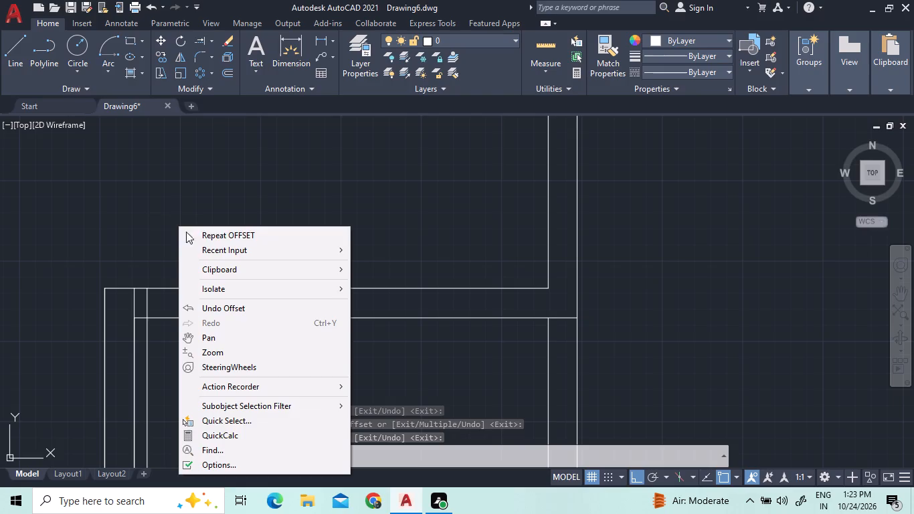
{"action": "left_click", "coordinate": [226, 254]}
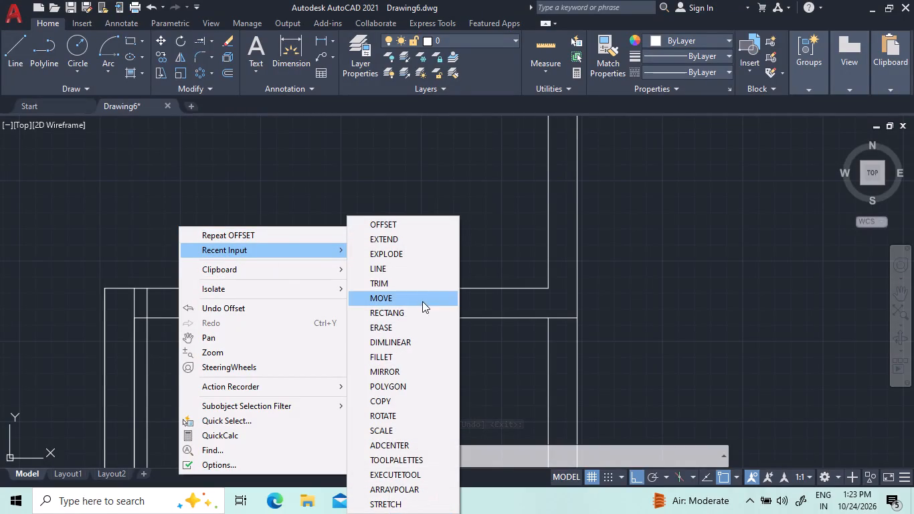
{"action": "left_click", "coordinate": [429, 460]}
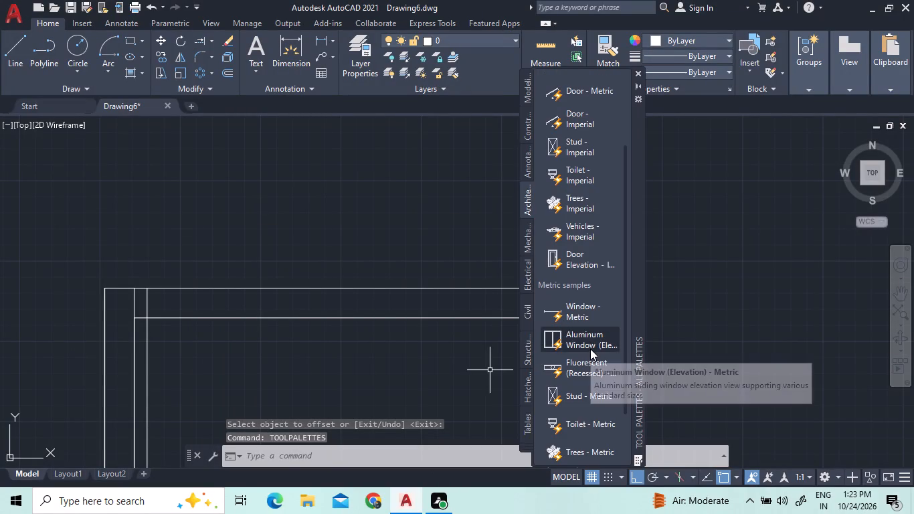
{"action": "scroll", "coordinate": [589, 352], "scroll_direction": "down", "scroll_amount": 1}
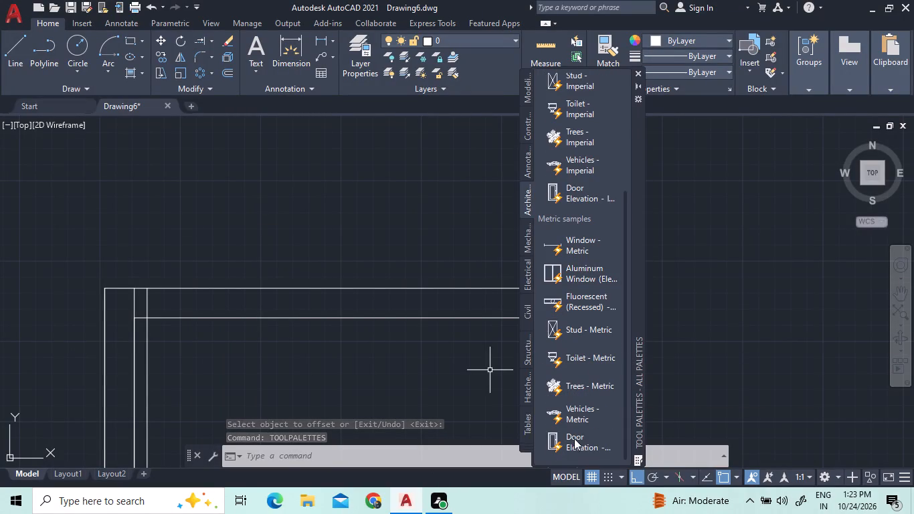
{"action": "scroll", "coordinate": [570, 389], "scroll_direction": "down", "scroll_amount": 4}
{"action": "scroll", "coordinate": [590, 389], "scroll_direction": "up", "scroll_amount": 5}
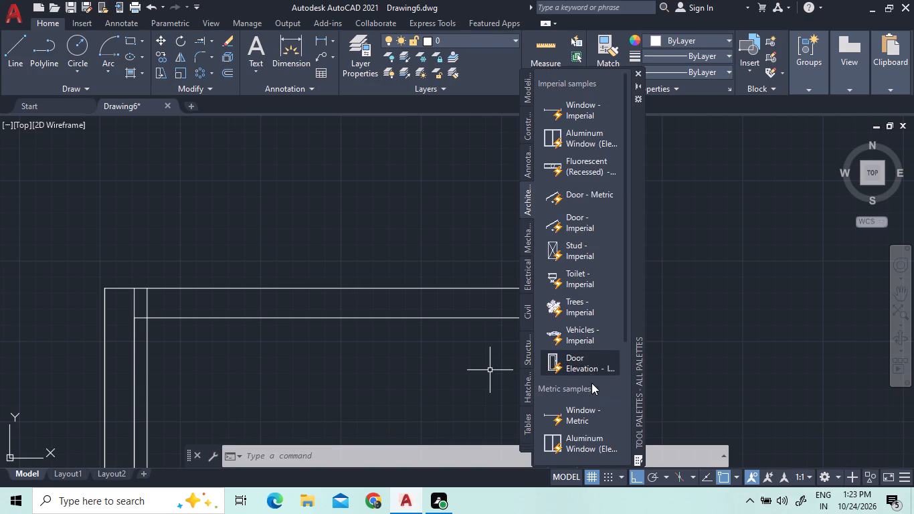
{"action": "scroll", "coordinate": [591, 389], "scroll_direction": "down", "scroll_amount": 9}
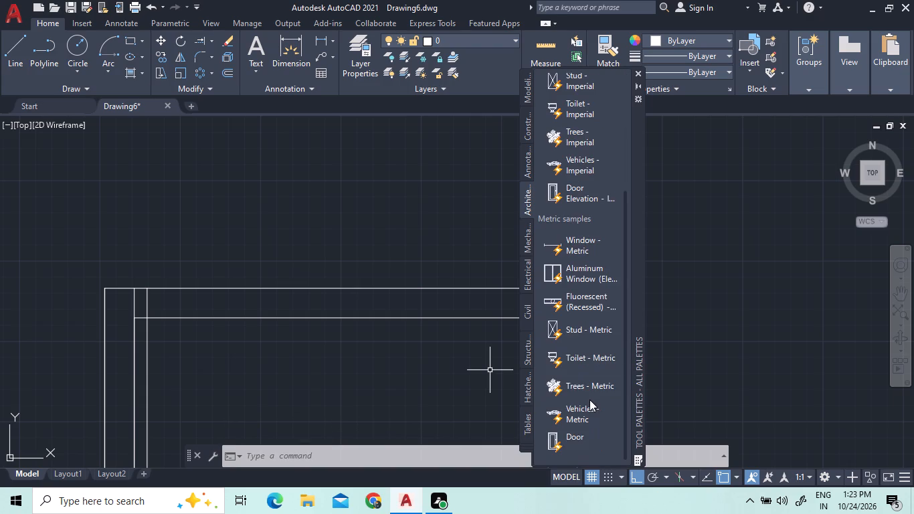
{"action": "scroll", "coordinate": [589, 400], "scroll_direction": "down", "scroll_amount": 1}
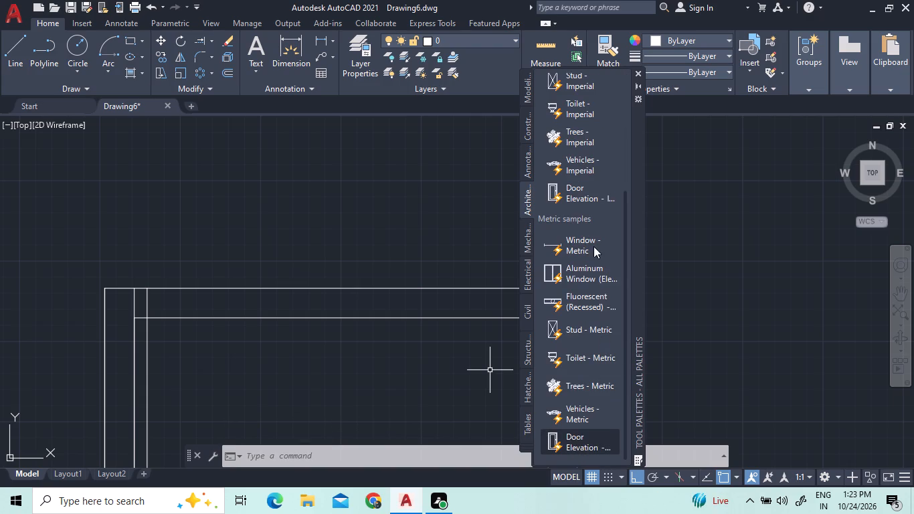
{"action": "scroll", "coordinate": [595, 262], "scroll_direction": "up", "scroll_amount": 3}
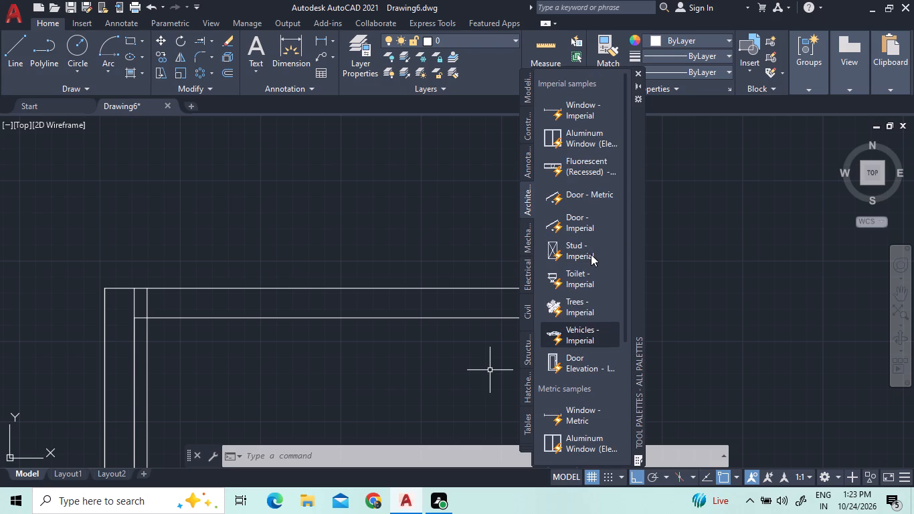
{"action": "left_click_drag", "start_coordinate": [590, 192], "coordinate": [258, 198]}
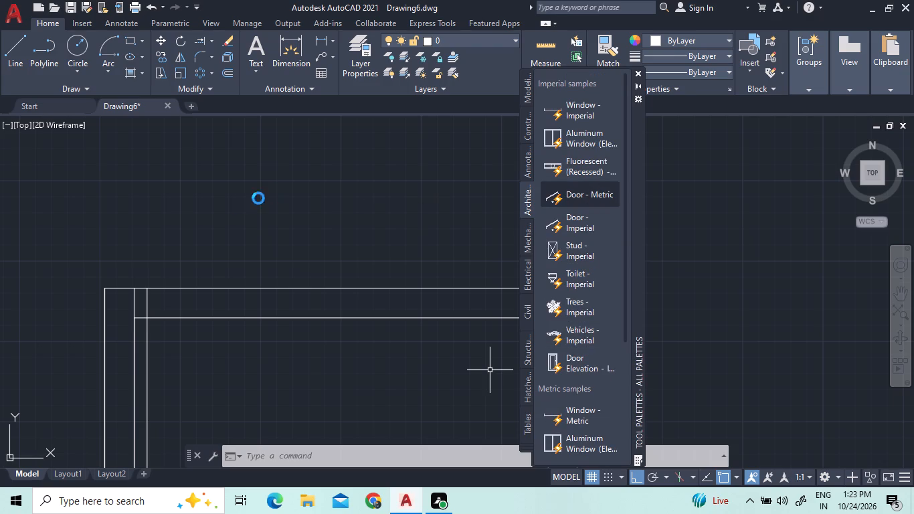
{"action": "left_click_drag", "start_coordinate": [258, 198], "coordinate": [232, 211]}
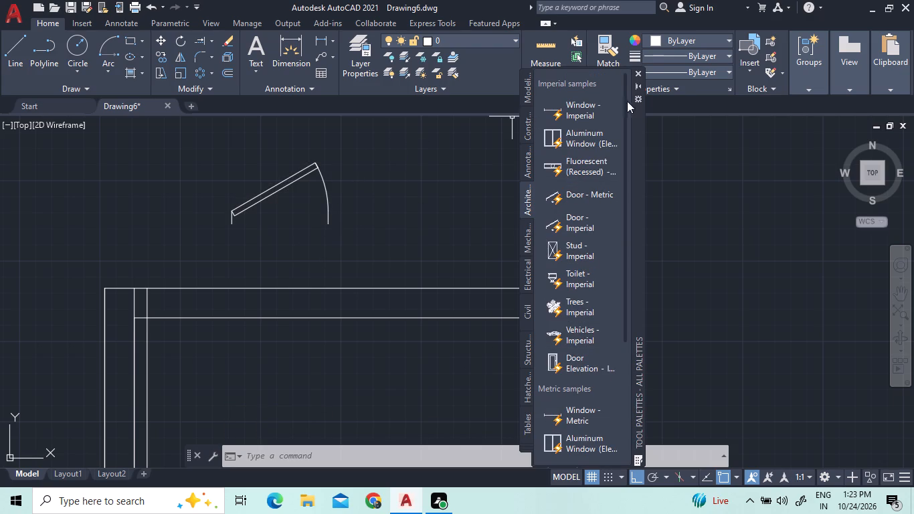
{"action": "left_click", "coordinate": [637, 74]}
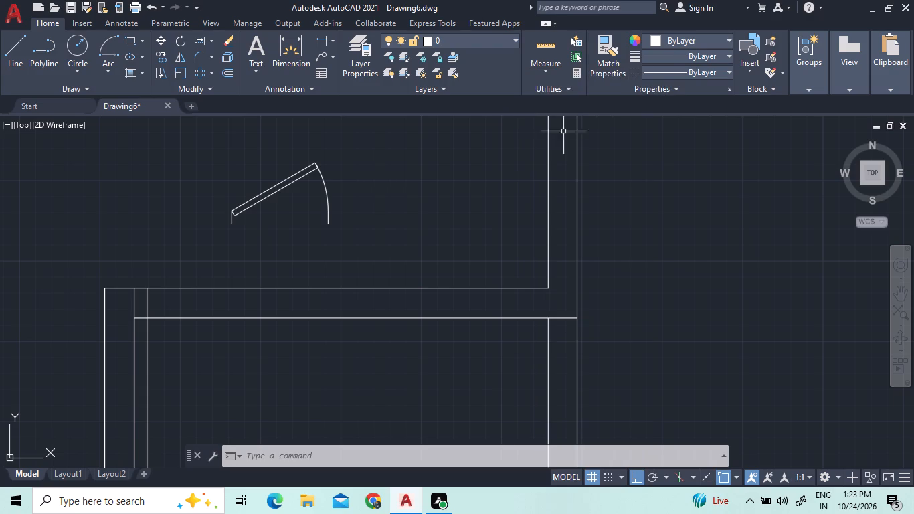
Set the door block to Open 90º and flip it to swing south.
{"action": "left_click", "coordinate": [249, 199]}
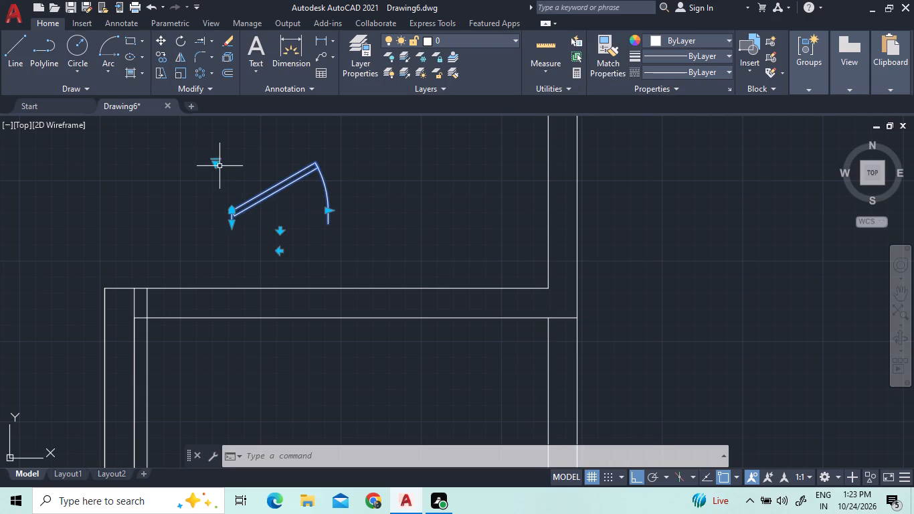
{"action": "left_click", "coordinate": [217, 164]}
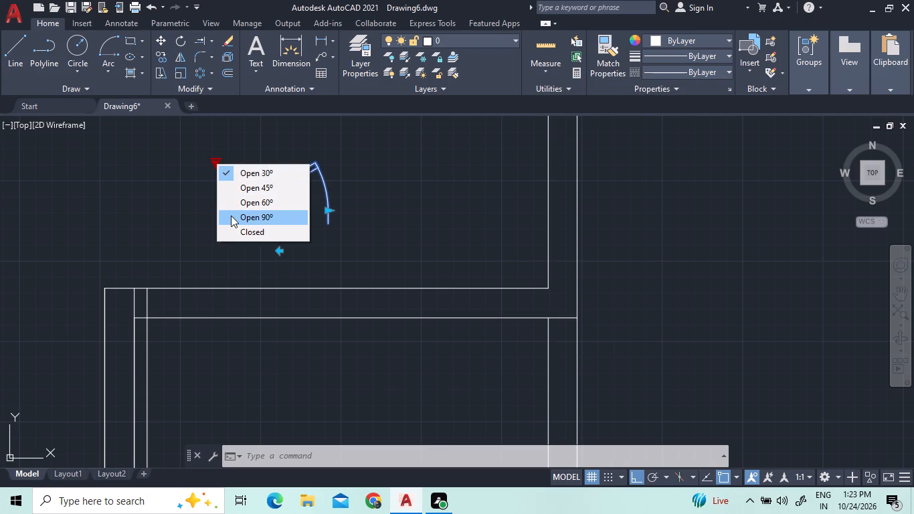
{"action": "left_click", "coordinate": [231, 216]}
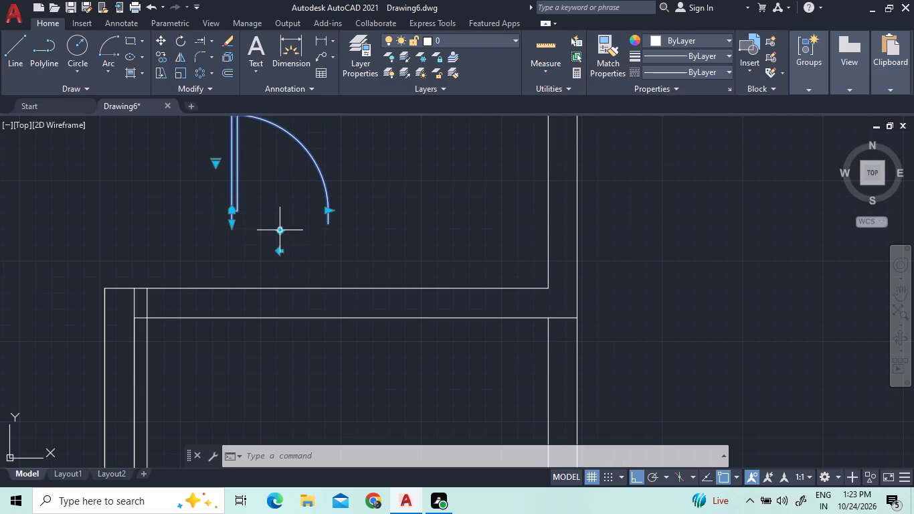
{"action": "left_click", "coordinate": [279, 232]}
Move the door by its hinge-side jamb corner to where the offset jamb line meets the outer north wall line.
{"action": "right_click", "coordinate": [203, 211]}
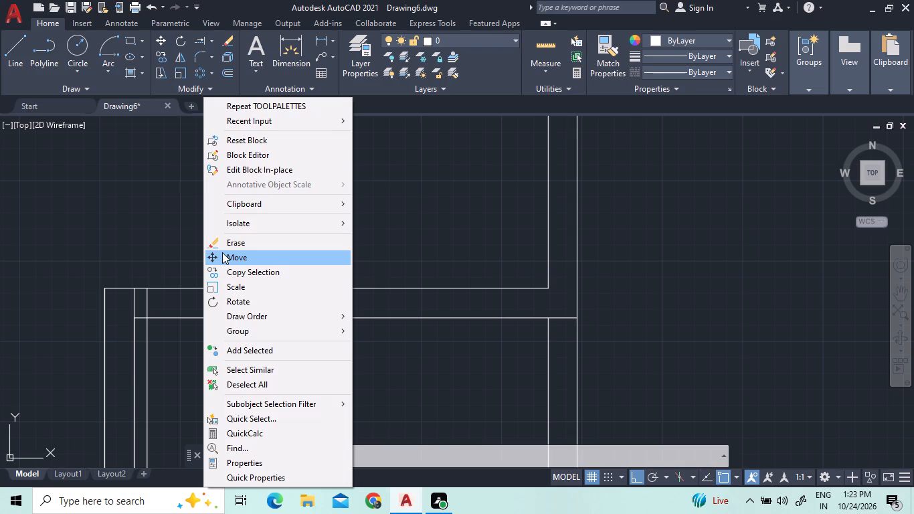
{"action": "left_click", "coordinate": [222, 252]}
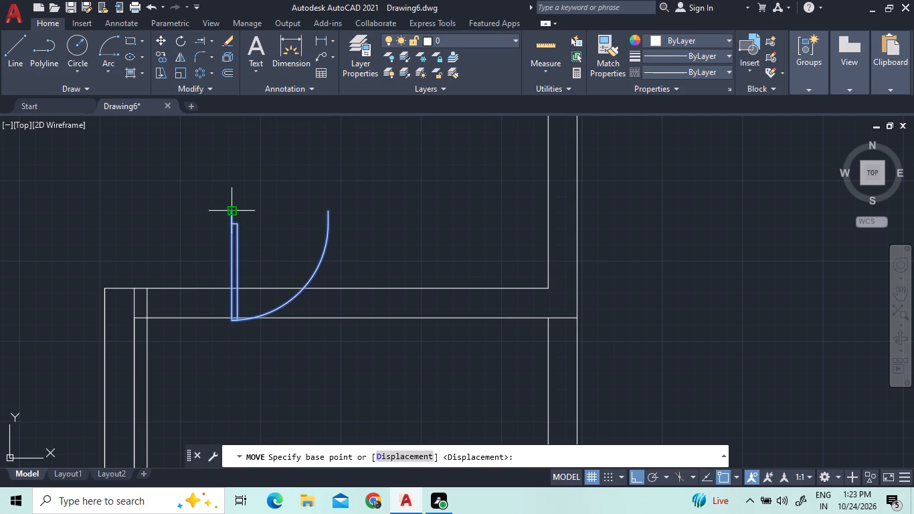
{"action": "left_click", "coordinate": [233, 211]}
{"action": "scroll", "coordinate": [145, 298], "scroll_direction": "up", "scroll_amount": 2}
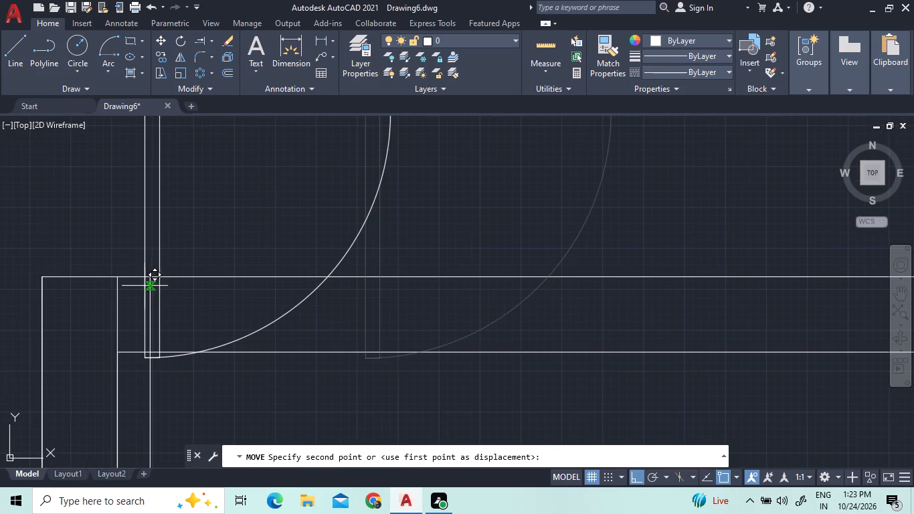
{"action": "left_click", "coordinate": [145, 275]}
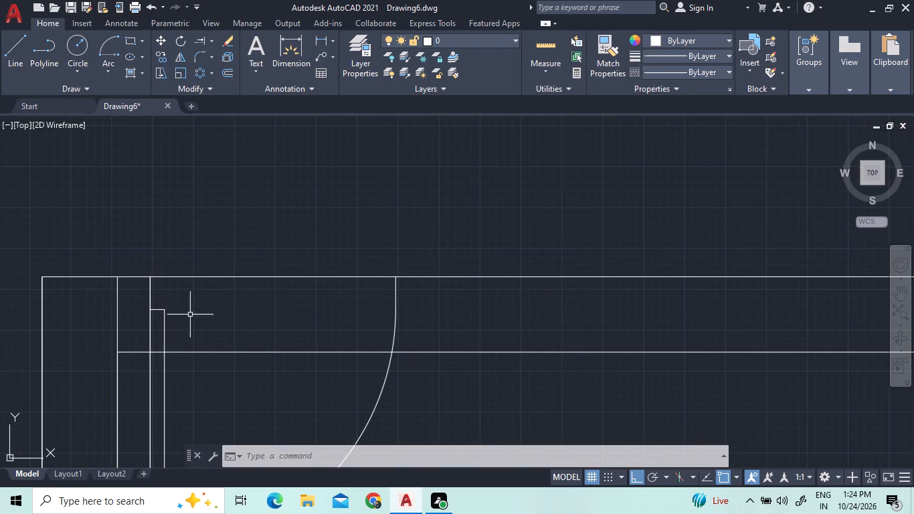
Trim the door jamb line south of the wall and the inner west wall line's stub crossing the southeast room's north wall.
{"action": "scroll", "coordinate": [224, 327], "scroll_direction": "down", "scroll_amount": 2}
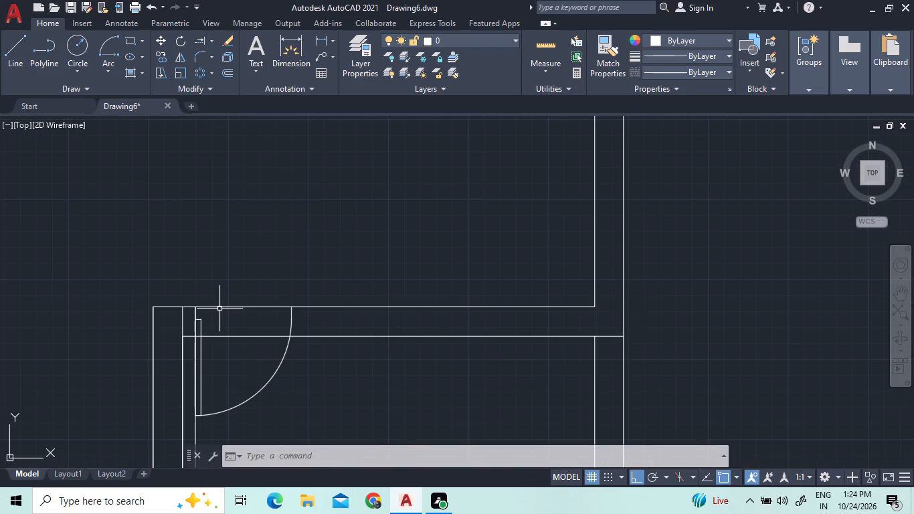
{"action": "left_click", "coordinate": [212, 35]}
{"action": "left_click", "coordinate": [214, 63]}
{"action": "left_click", "coordinate": [196, 434]}
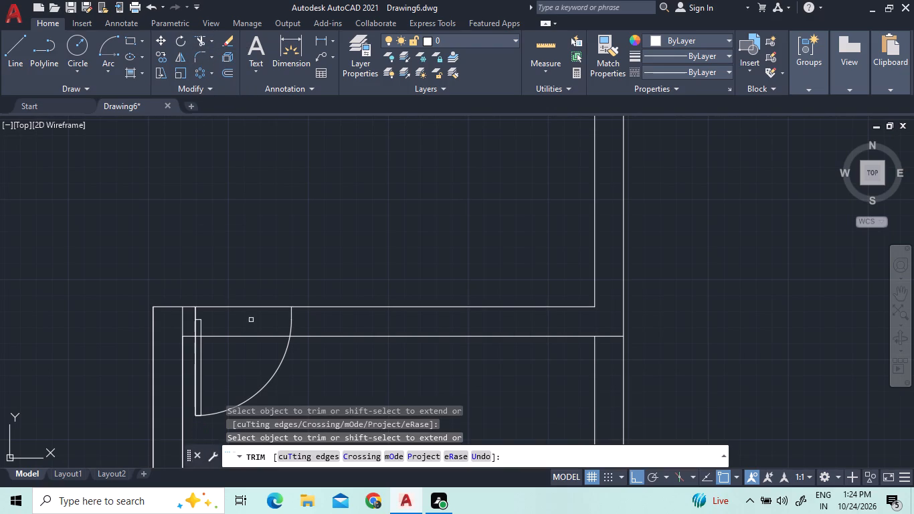
{"action": "scroll", "coordinate": [247, 319], "scroll_direction": "down", "scroll_amount": 4}
{"action": "scroll", "coordinate": [246, 301], "scroll_direction": "up", "scroll_amount": 5}
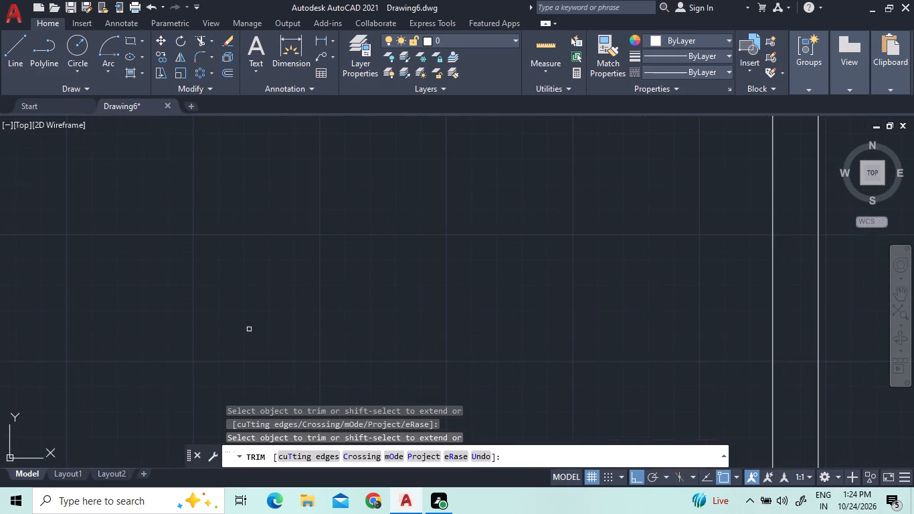
{"action": "scroll", "coordinate": [250, 327], "scroll_direction": "down", "scroll_amount": 4}
{"action": "scroll", "coordinate": [243, 376], "scroll_direction": "up", "scroll_amount": 5}
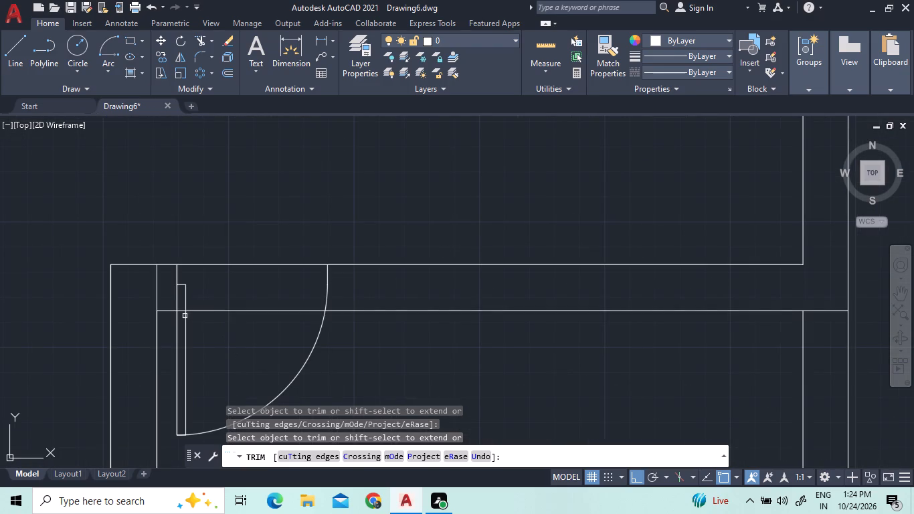
{"action": "left_click", "coordinate": [159, 293]}
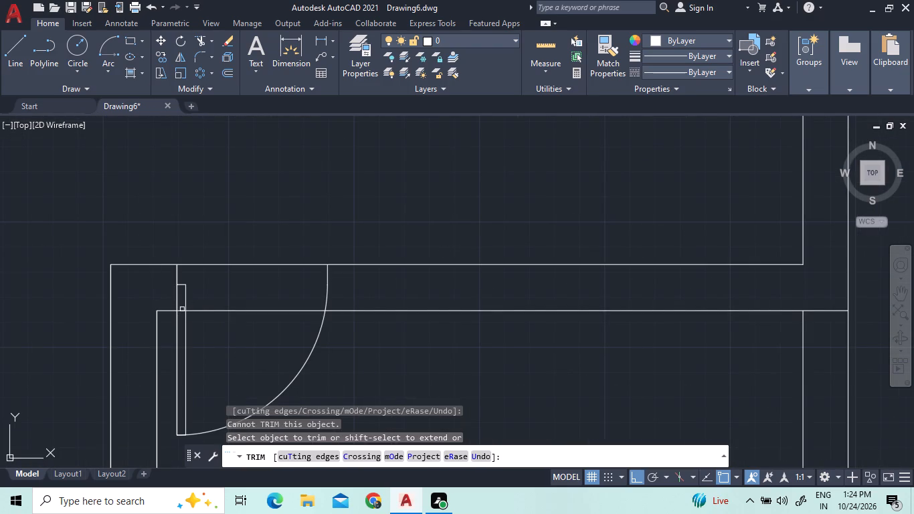
Trim both lines of the southeast room's north wall across the door opening to clear the doorway.
{"action": "left_click", "coordinate": [180, 309]}
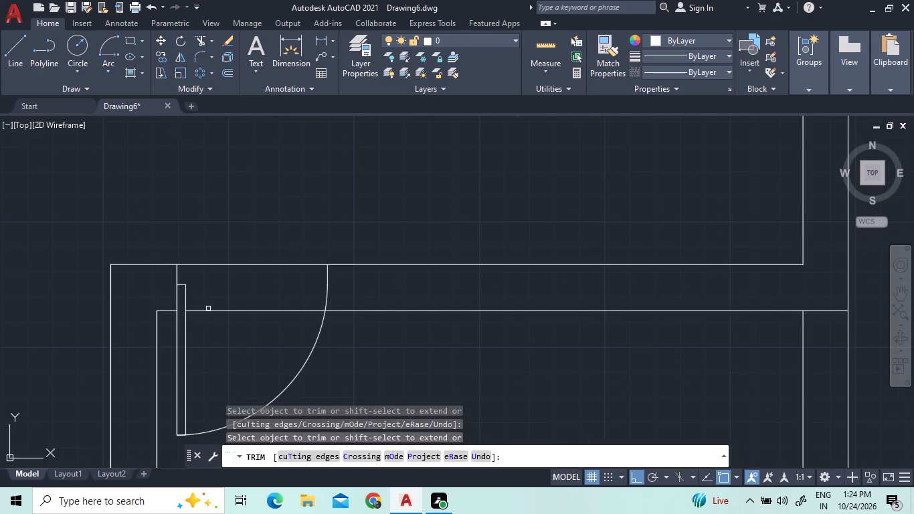
{"action": "left_click", "coordinate": [208, 308]}
{"action": "double_click", "coordinate": [213, 366]}
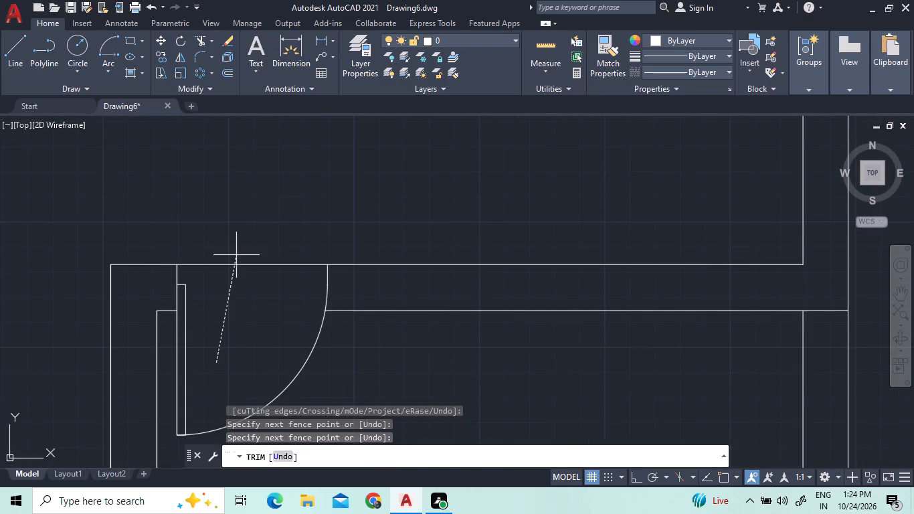
{"action": "left_click", "coordinate": [245, 201]}
{"action": "scroll", "coordinate": [272, 264], "scroll_direction": "down", "scroll_amount": 4}
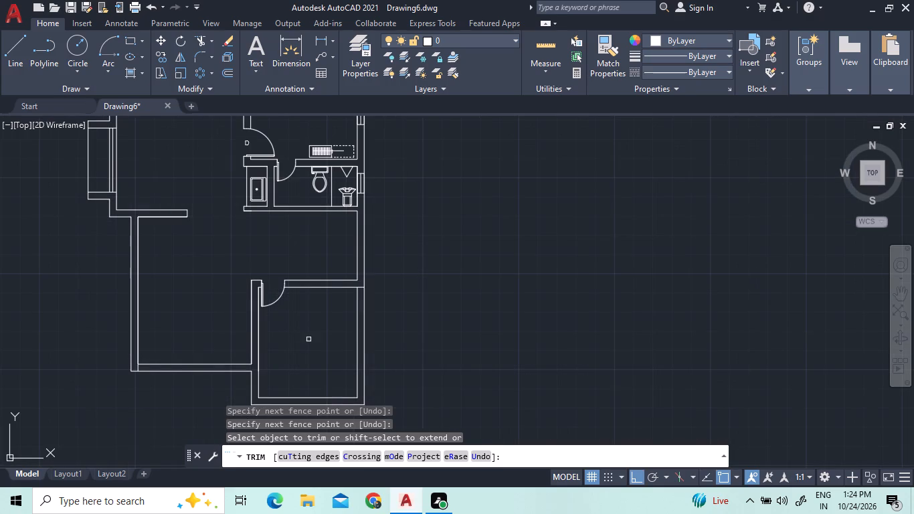
{"action": "scroll", "coordinate": [285, 280], "scroll_direction": "up", "scroll_amount": 3}
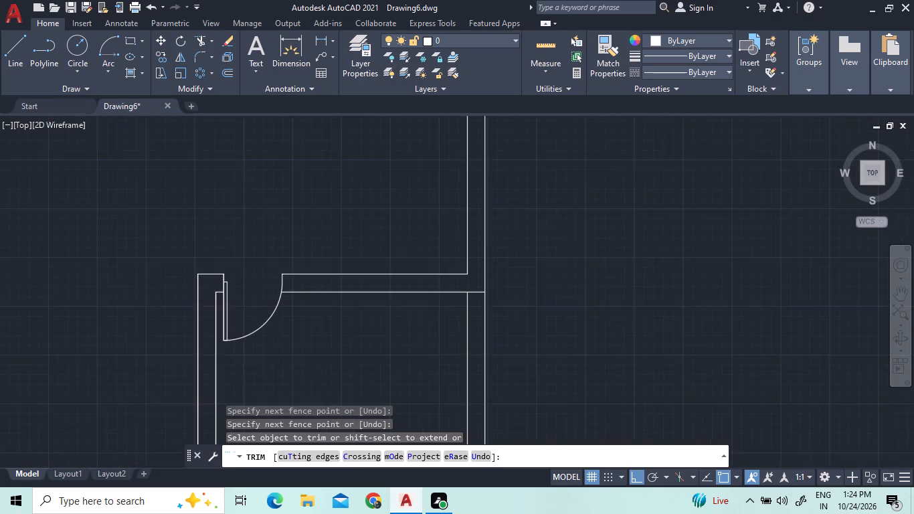
{"action": "scroll", "coordinate": [282, 278], "scroll_direction": "up", "scroll_amount": 4}
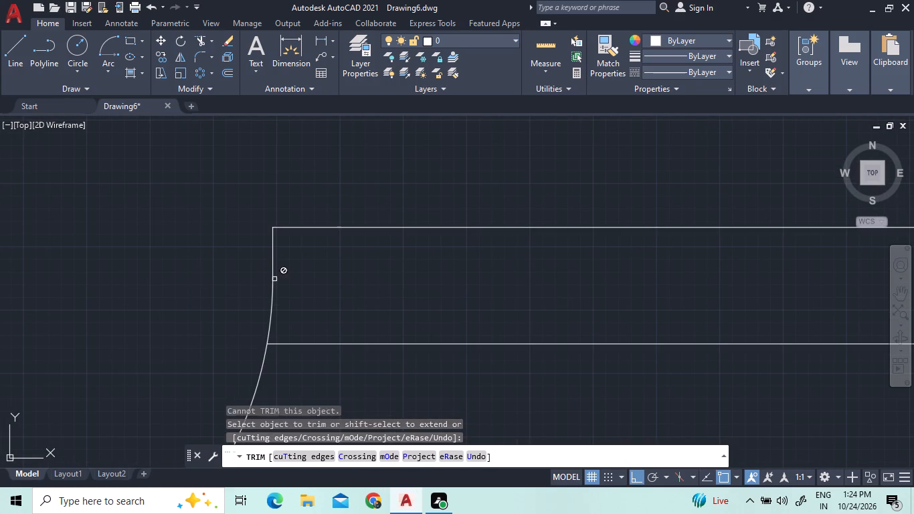
{"action": "left_click", "coordinate": [270, 276]}
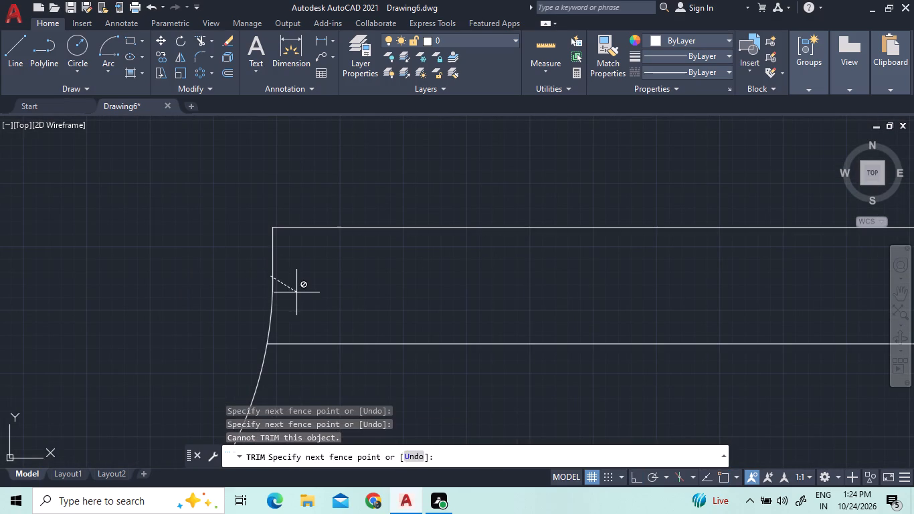
{"action": "left_click", "coordinate": [296, 292]}
Trim the leftover line ends where the north wall meets the east wall and at the adjoining room's southwest corner.
{"action": "scroll", "coordinate": [196, 263], "scroll_direction": "down", "scroll_amount": 4}
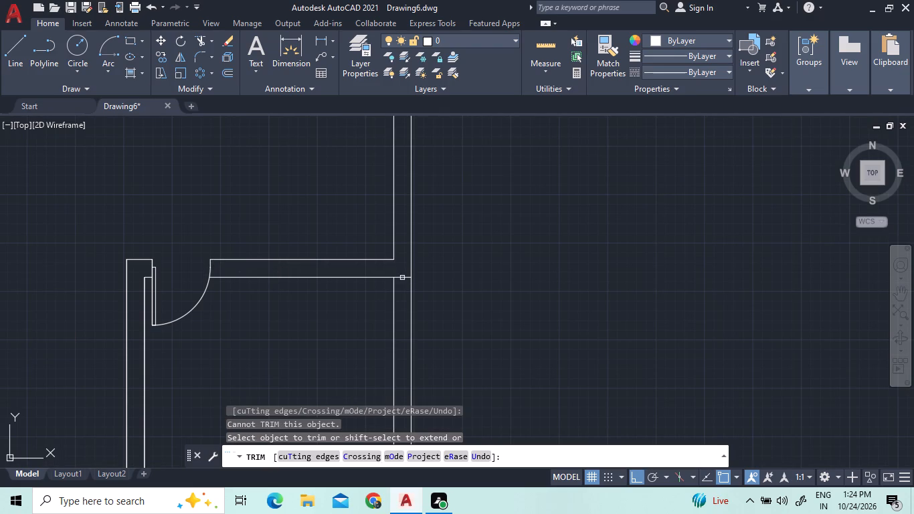
{"action": "left_click", "coordinate": [402, 278]}
{"action": "scroll", "coordinate": [163, 248], "scroll_direction": "down", "scroll_amount": 2}
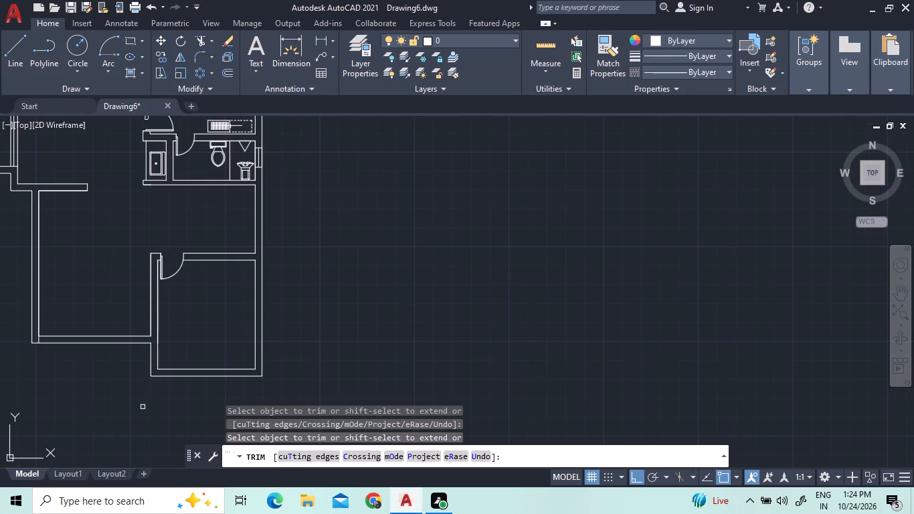
{"action": "left_click", "coordinate": [39, 339]}
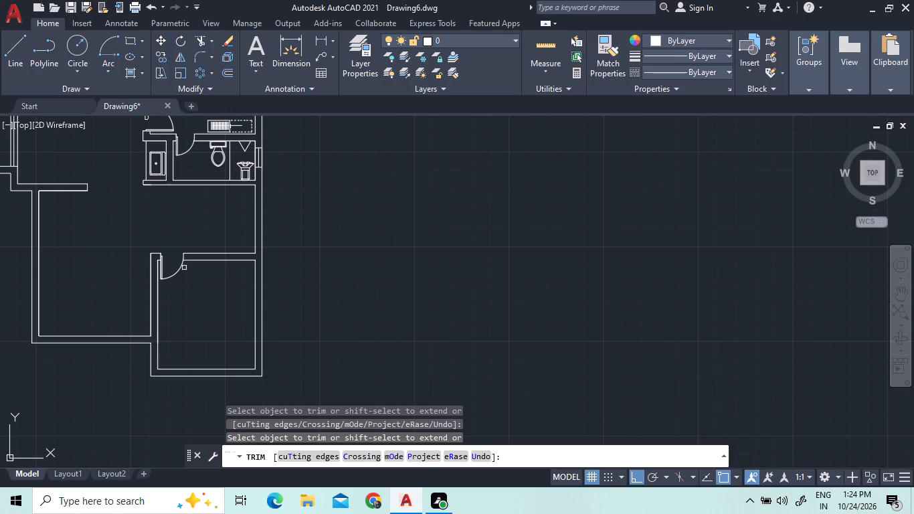
Replace the lower line of the bathroom's south wall with one continuous line from its west end to the inner east wall line.
{"action": "scroll", "coordinate": [145, 180], "scroll_direction": "up", "scroll_amount": 3}
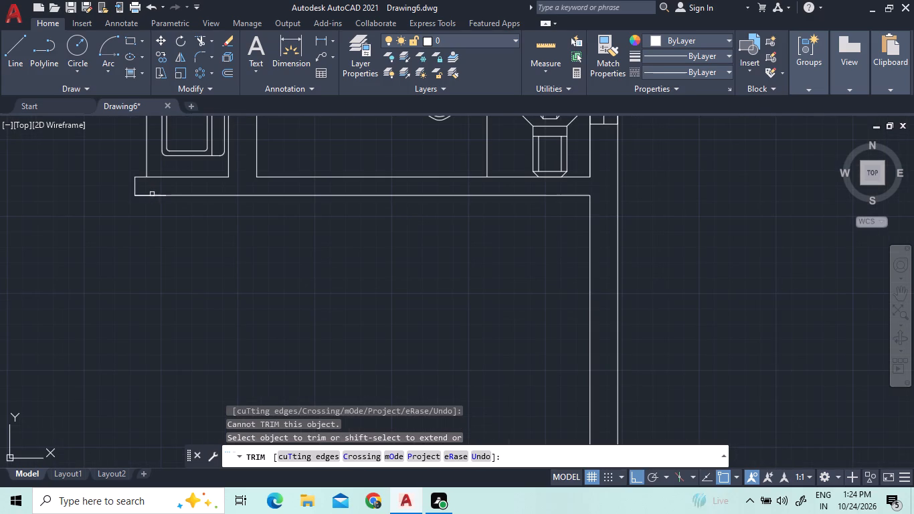
{"action": "left_click", "coordinate": [152, 194]}
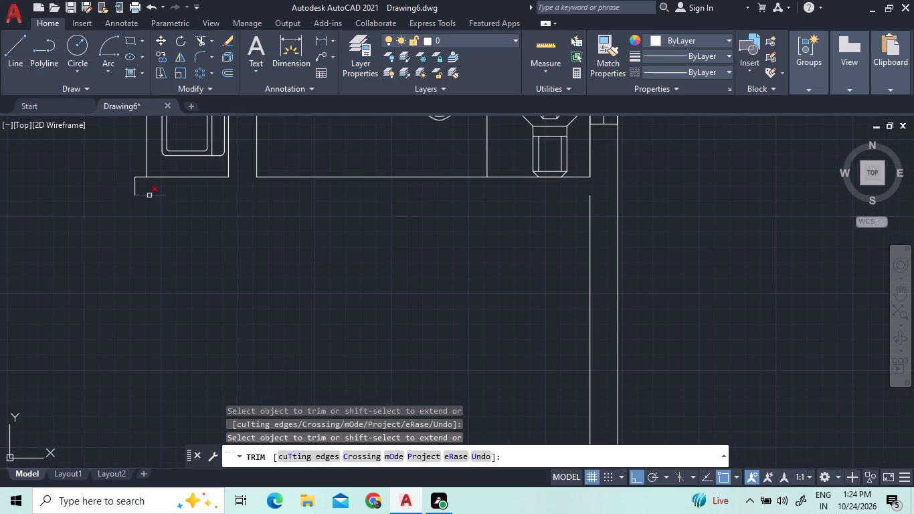
{"action": "left_click", "coordinate": [149, 195]}
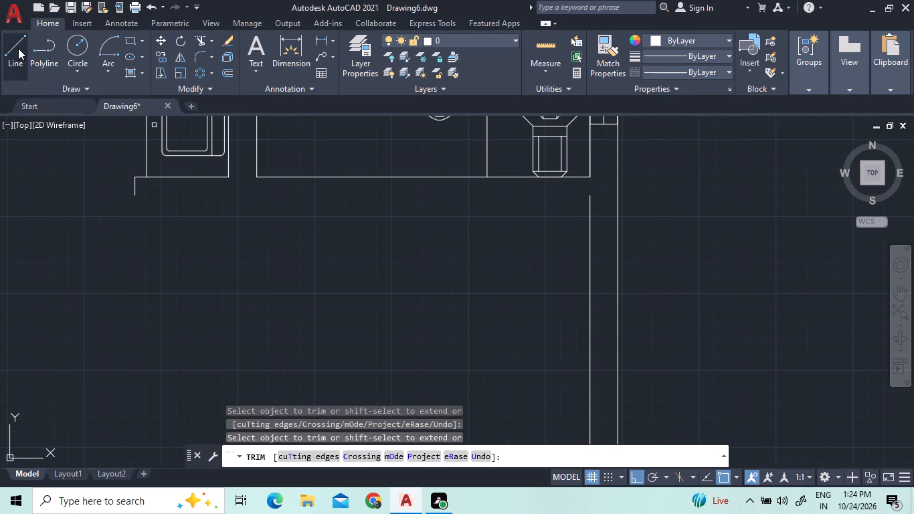
{"action": "left_click", "coordinate": [18, 48]}
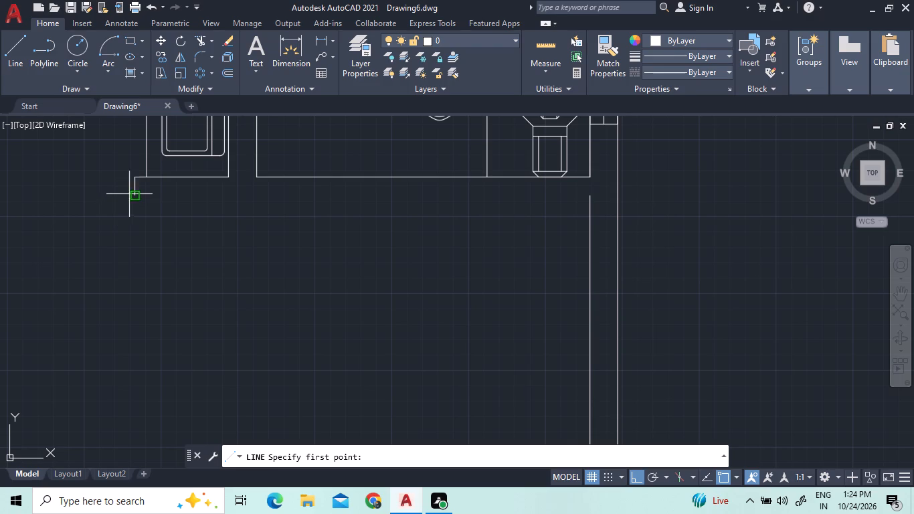
{"action": "left_click", "coordinate": [134, 196]}
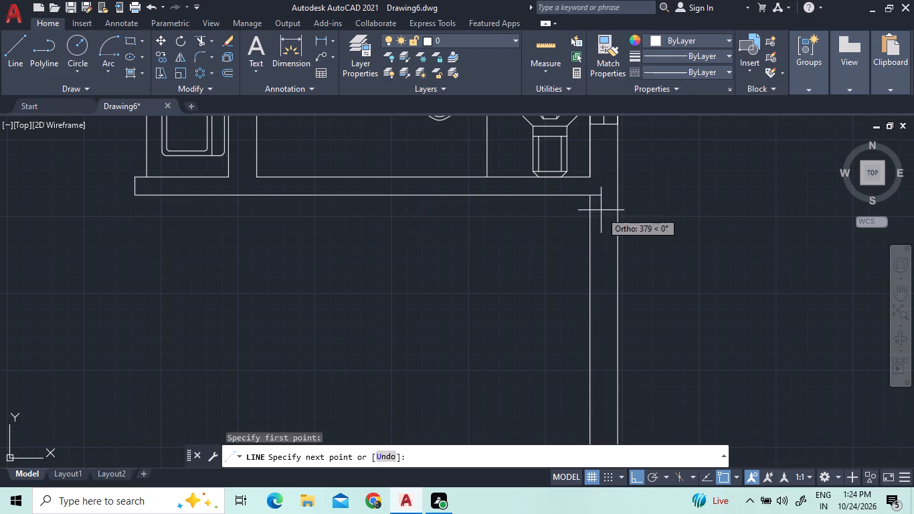
{"action": "left_click", "coordinate": [592, 195]}
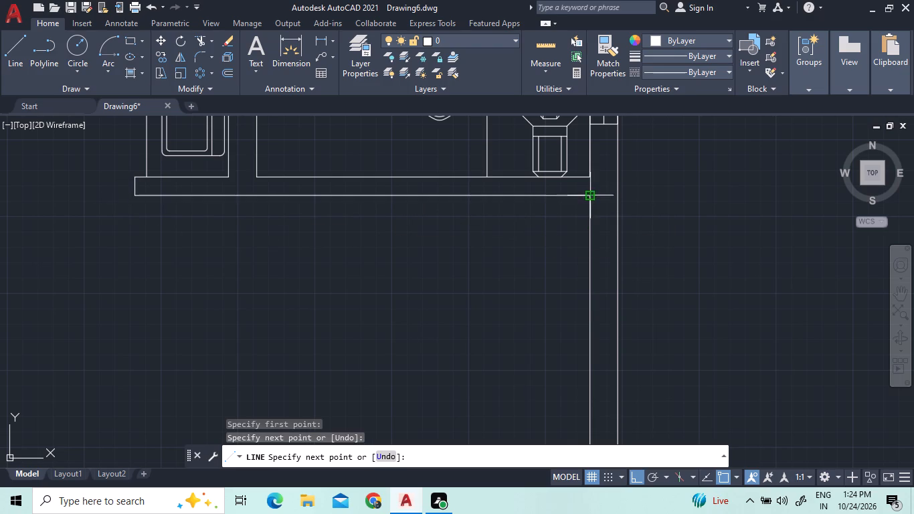
{"action": "right_click", "coordinate": [697, 252]}
{"action": "left_click", "coordinate": [715, 256]}
Offset the inner east wall line westward repeatedly at 20 spacing to make four stair tread lines south of the bathroom.
{"action": "scroll", "coordinate": [682, 271], "scroll_direction": "down", "scroll_amount": 1}
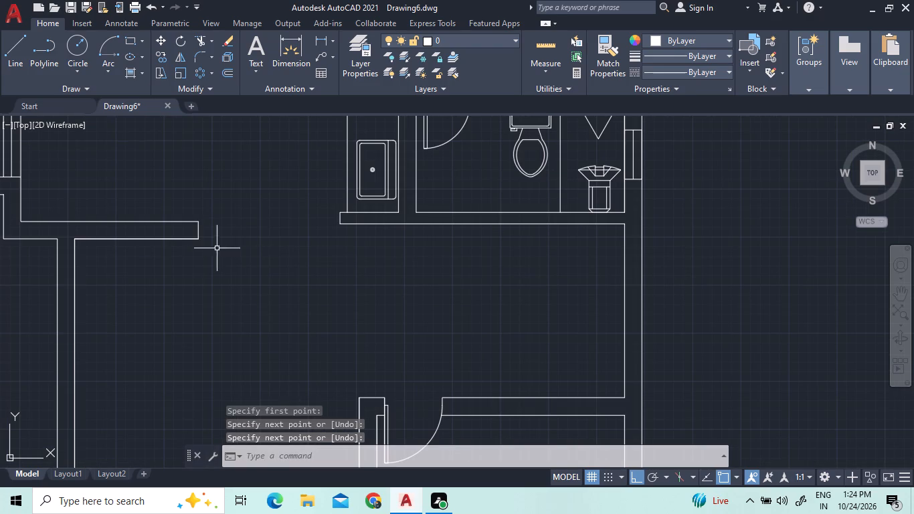
{"action": "scroll", "coordinate": [173, 267], "scroll_direction": "down", "scroll_amount": 2}
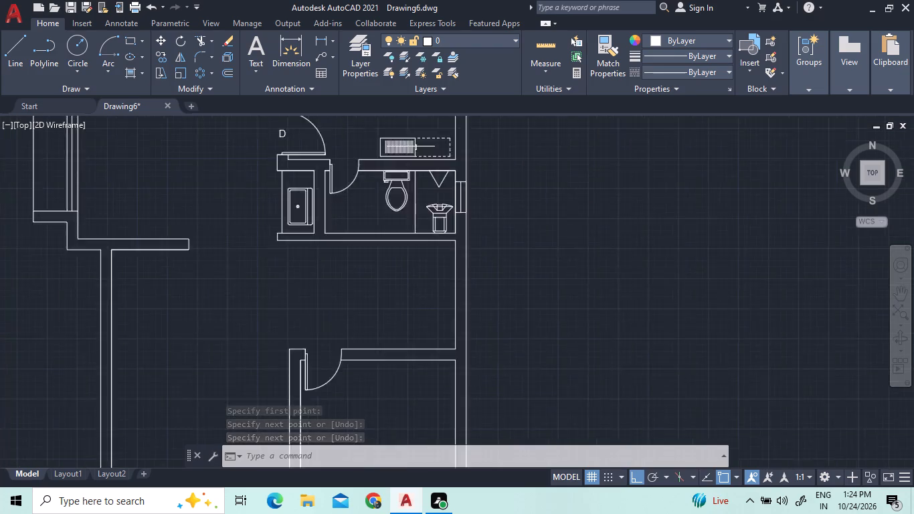
{"action": "scroll", "coordinate": [173, 268], "scroll_direction": "down", "scroll_amount": 1}
{"action": "scroll", "coordinate": [234, 327], "scroll_direction": "up", "scroll_amount": 3}
{"action": "scroll", "coordinate": [253, 332], "scroll_direction": "down", "scroll_amount": 2}
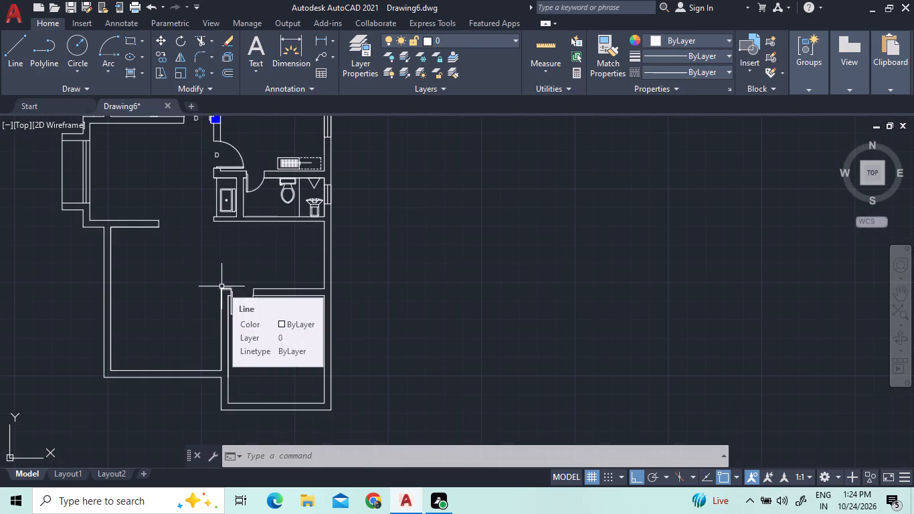
{"action": "scroll", "coordinate": [298, 273], "scroll_direction": "up", "scroll_amount": 1}
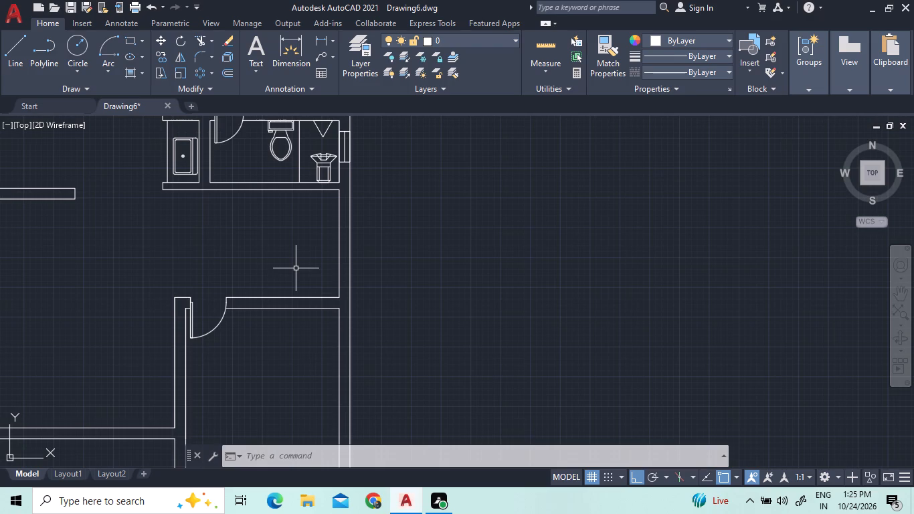
{"action": "left_click", "coordinate": [230, 75]}
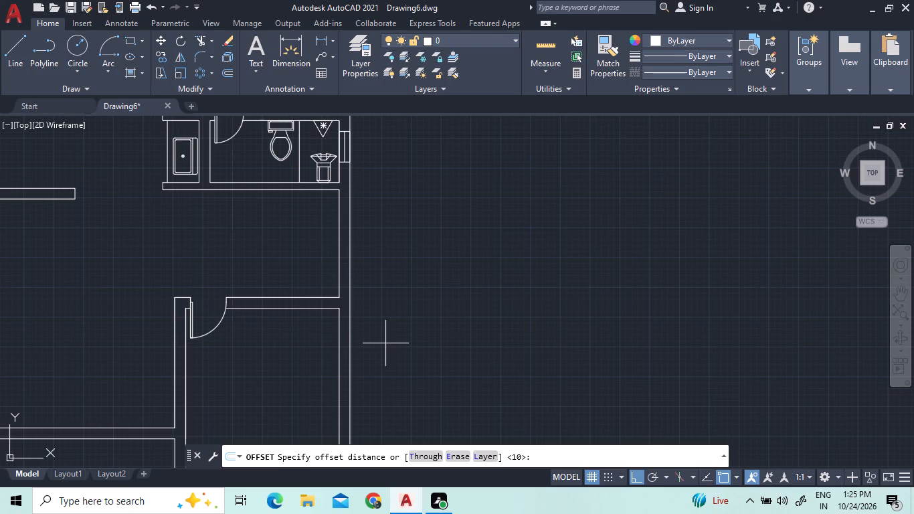
{"action": "type", "text": "20"}
{"action": "key", "text": "Return"}
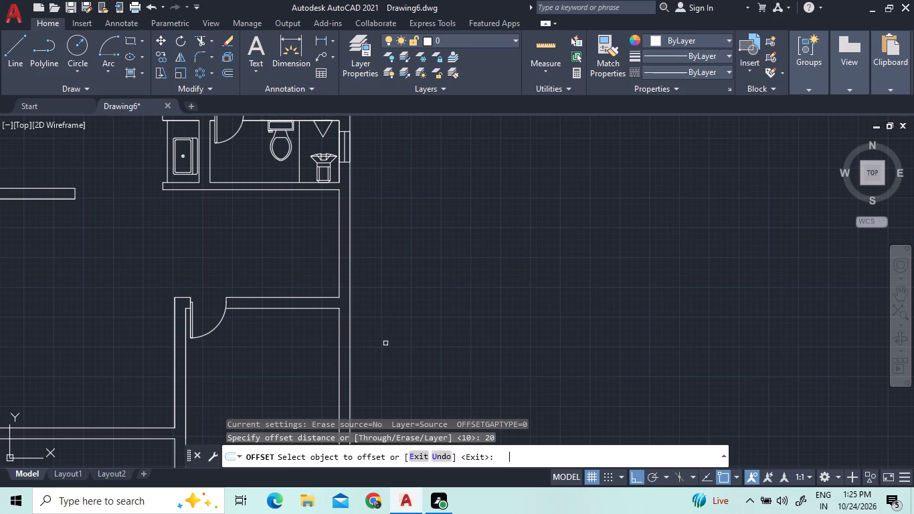
{"action": "left_click", "coordinate": [340, 264]}
{"action": "left_click", "coordinate": [315, 258]}
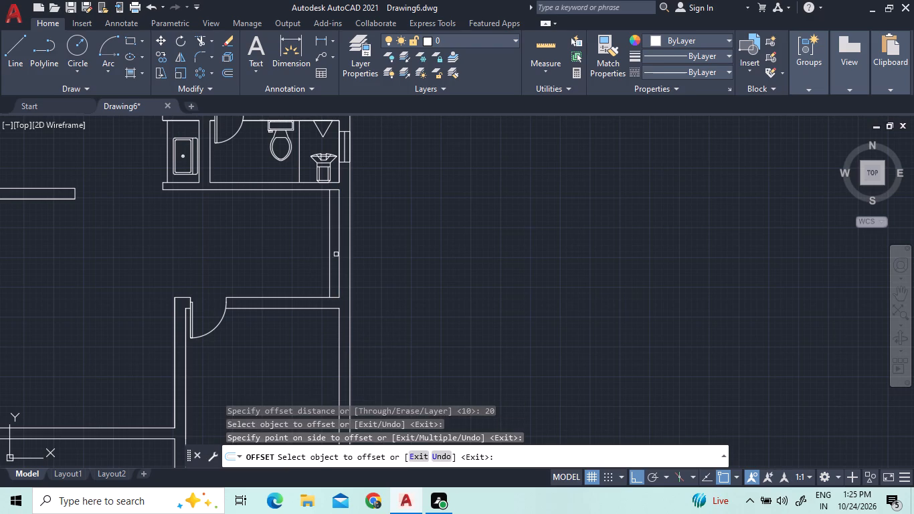
{"action": "left_click", "coordinate": [331, 250]}
{"action": "left_click", "coordinate": [308, 250]}
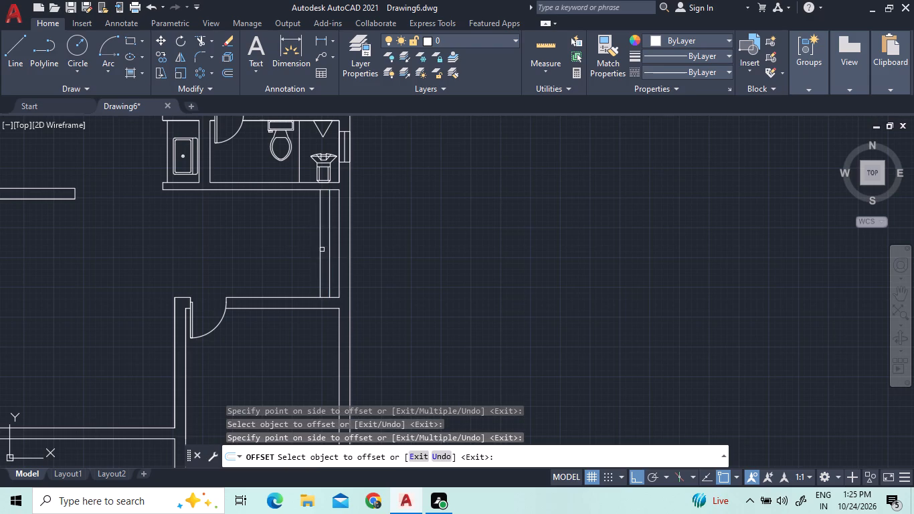
{"action": "left_click", "coordinate": [318, 247]}
{"action": "left_click", "coordinate": [288, 247]}
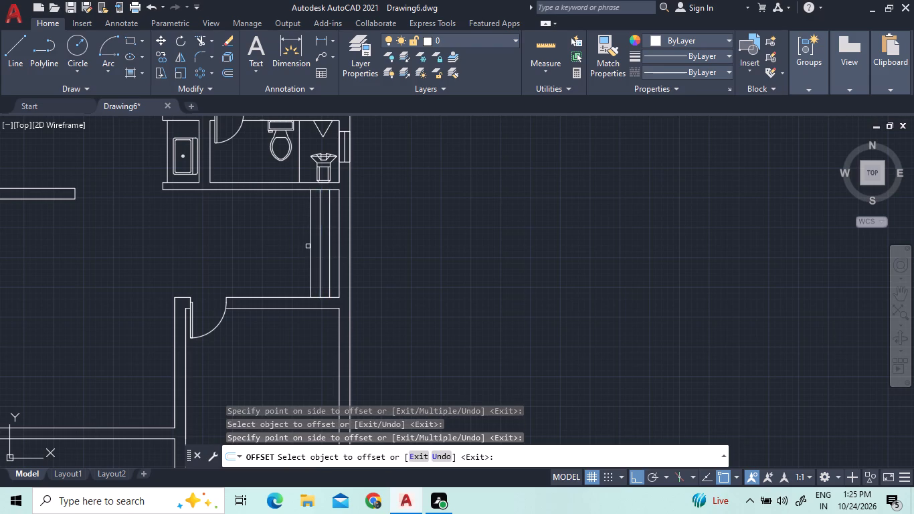
{"action": "left_click", "coordinate": [310, 247]}
{"action": "left_click", "coordinate": [293, 252]}
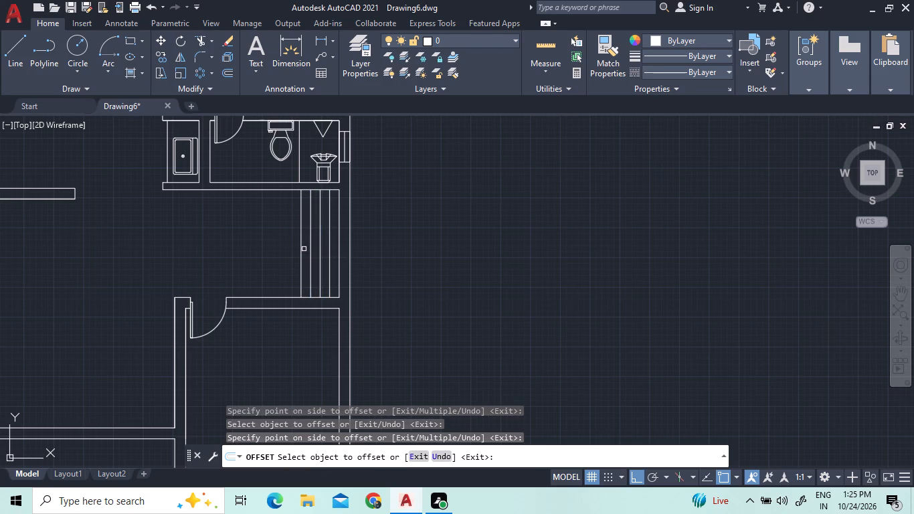
Offset five more stair tread lines westward from the fourth tread at the same 20 spacing.
{"action": "left_click", "coordinate": [300, 249]}
{"action": "left_click", "coordinate": [269, 258]}
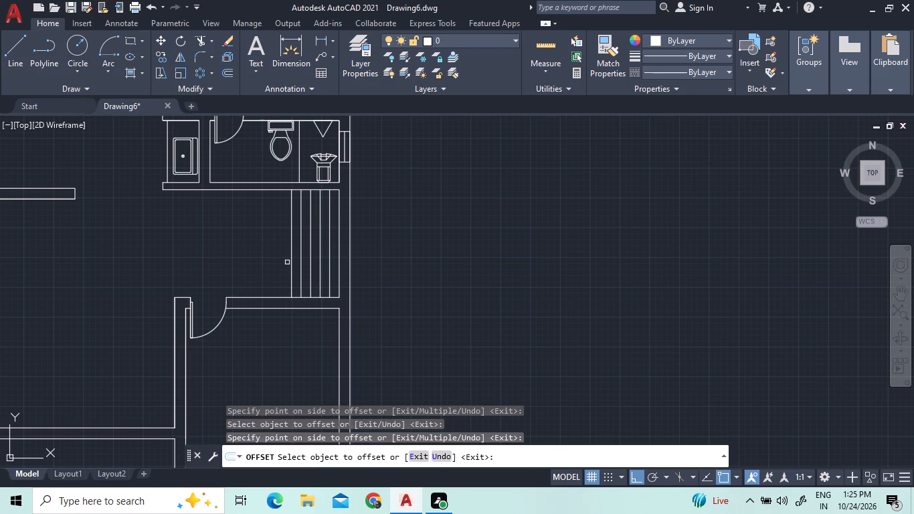
{"action": "left_click", "coordinate": [290, 261]}
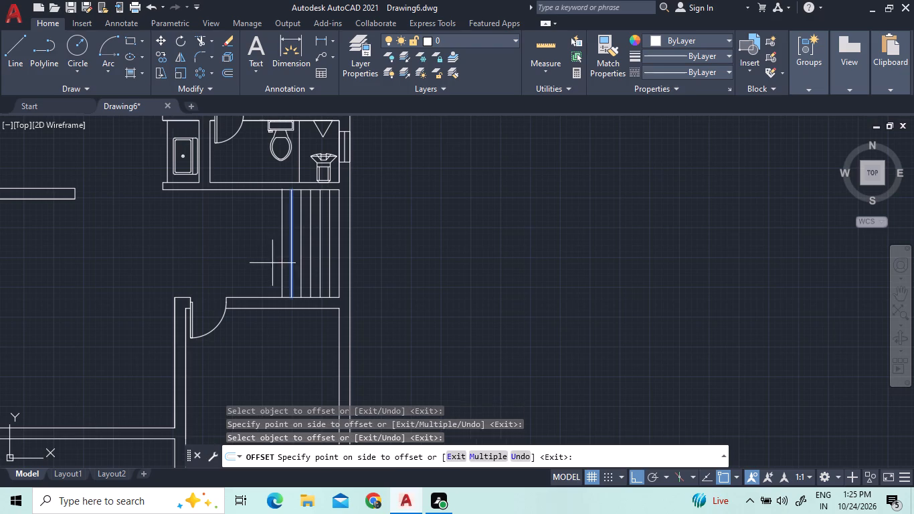
{"action": "left_click", "coordinate": [272, 263]}
{"action": "left_click", "coordinate": [282, 255]}
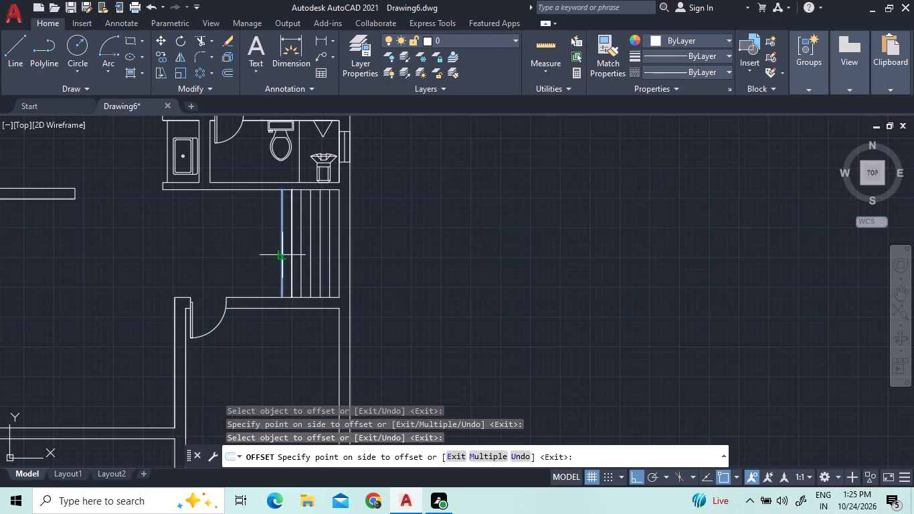
{"action": "left_click", "coordinate": [263, 254]}
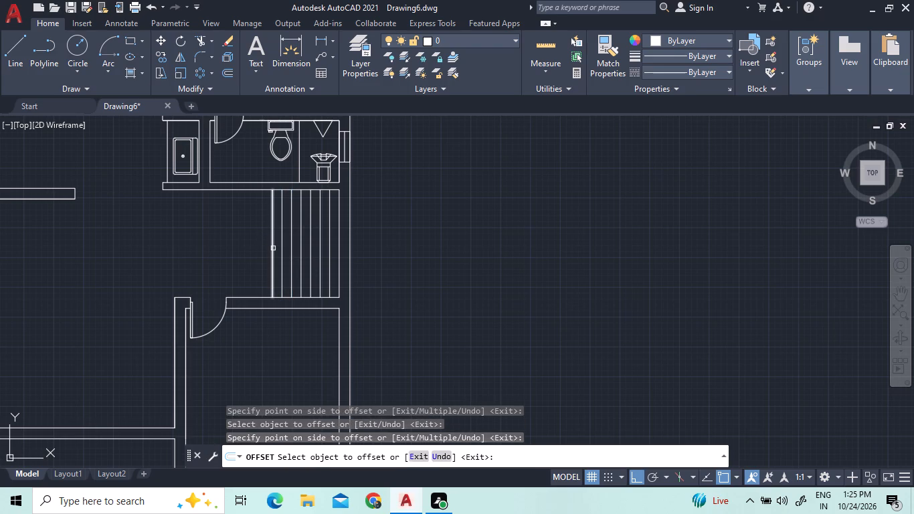
{"action": "left_click", "coordinate": [273, 248]}
{"action": "left_click", "coordinate": [256, 249]}
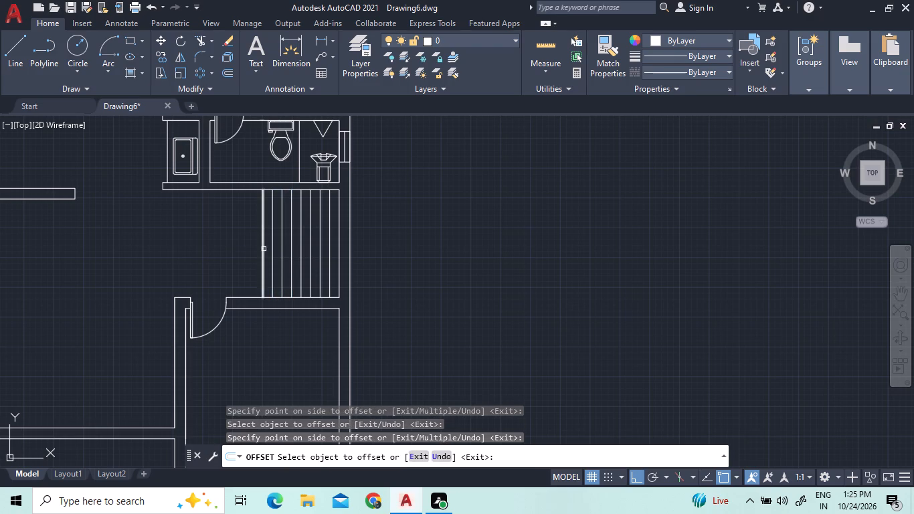
{"action": "left_click", "coordinate": [264, 249]}
{"action": "left_click", "coordinate": [251, 247]}
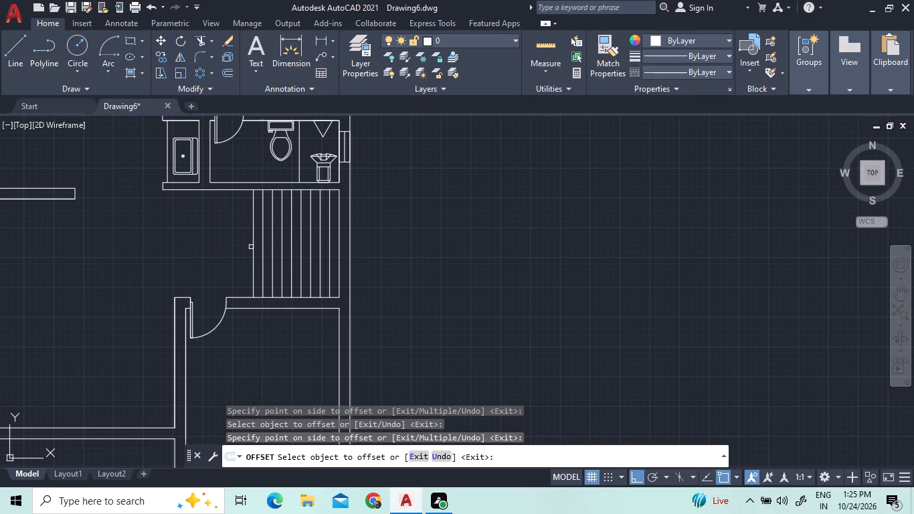
Draw a thin horizontal rectangle from the middle of the second tread from the east wall to just past the bathroom wall's west end.
{"action": "left_click", "coordinate": [126, 42]}
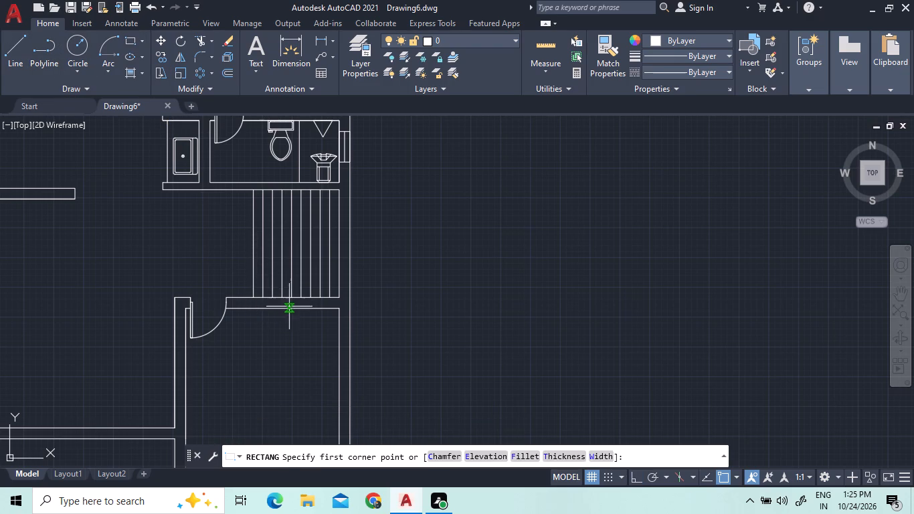
{"action": "left_click", "coordinate": [321, 240]}
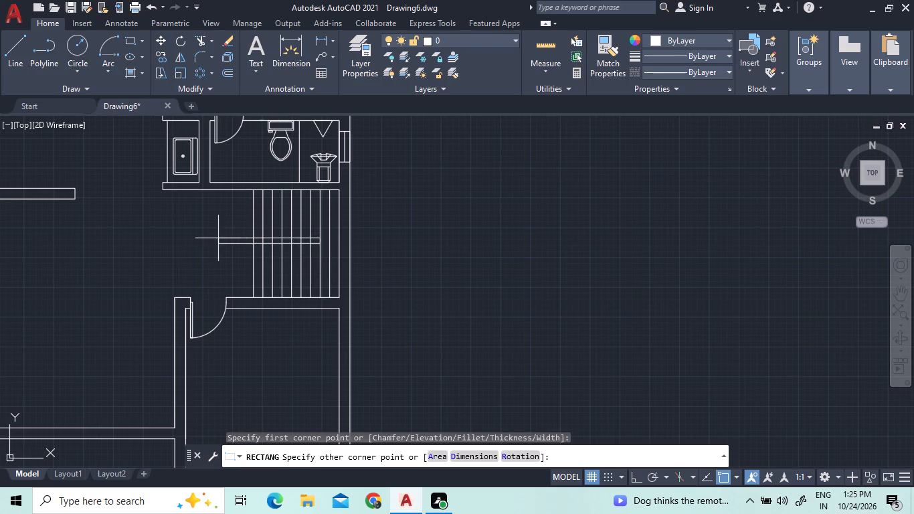
{"action": "left_click", "coordinate": [161, 236]}
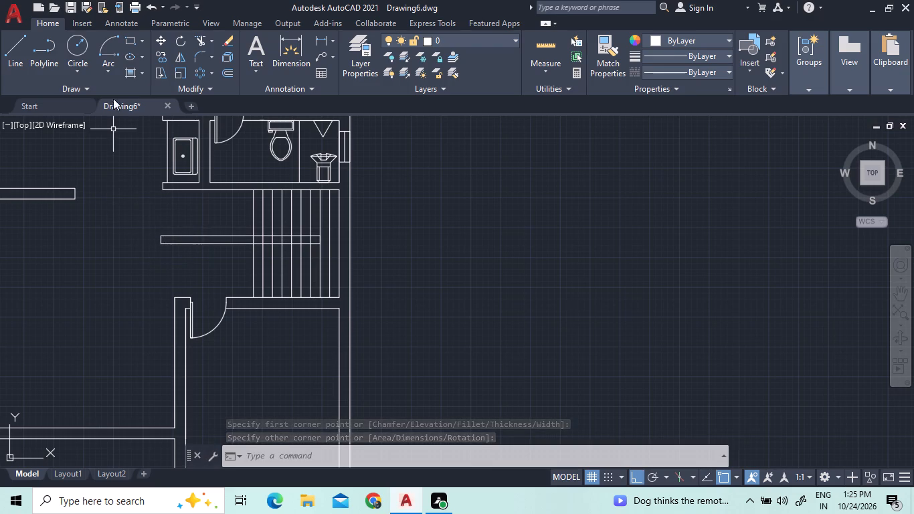
Draw a vertical line from the west end of the bathroom's south wall down to the thin rectangle's lower edge.
{"action": "left_click", "coordinate": [210, 40]}
{"action": "left_click", "coordinate": [207, 90]}
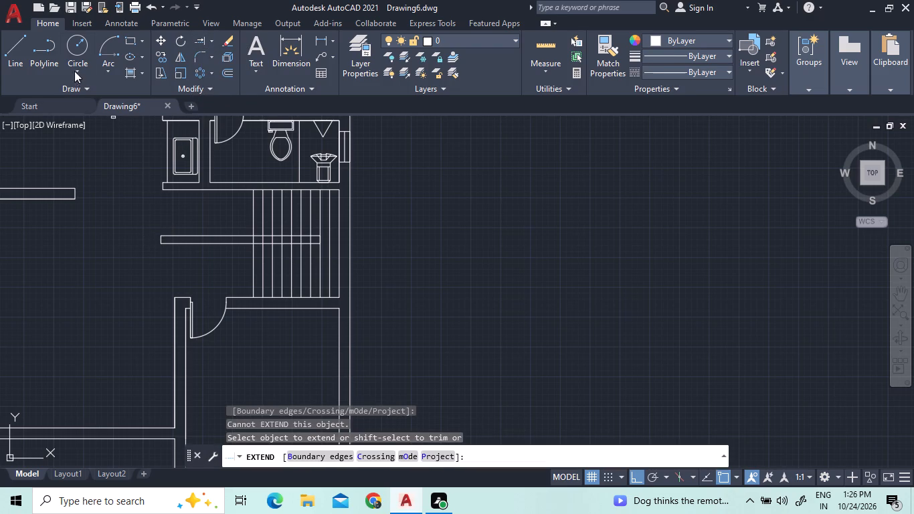
{"action": "left_click", "coordinate": [13, 52]}
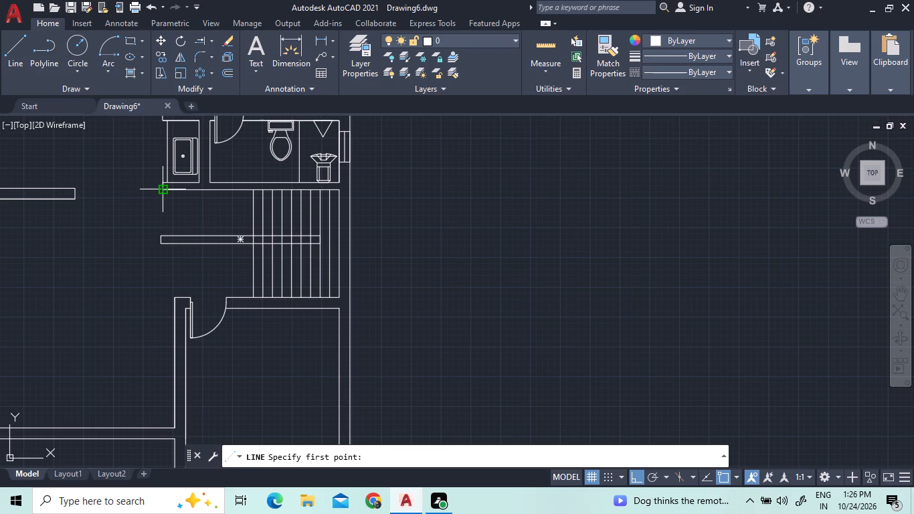
{"action": "scroll", "coordinate": [161, 187], "scroll_direction": "up", "scroll_amount": 3}
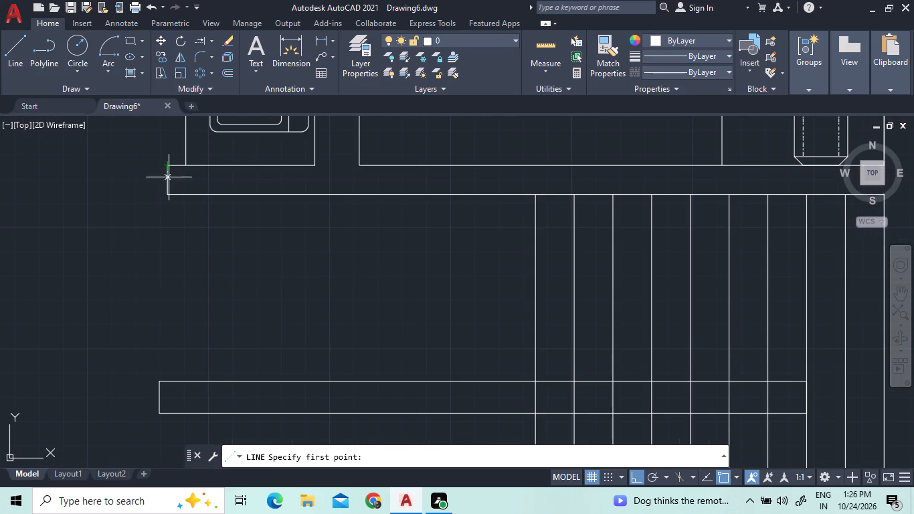
{"action": "left_click", "coordinate": [168, 197]}
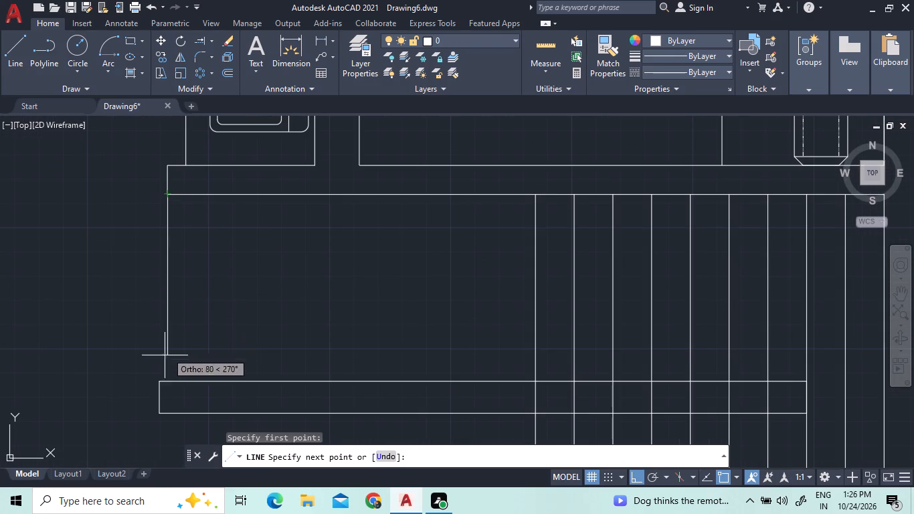
{"action": "scroll", "coordinate": [163, 418], "scroll_direction": "up", "scroll_amount": 3}
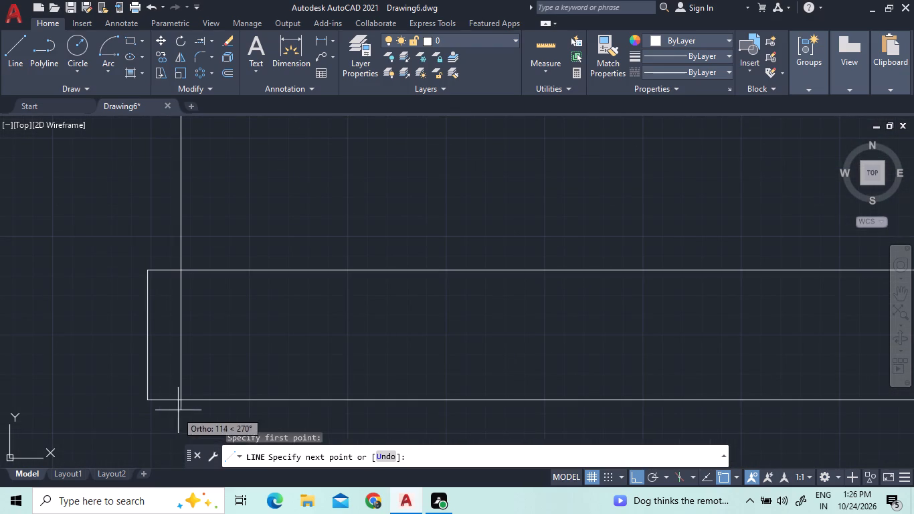
{"action": "left_click", "coordinate": [183, 399]}
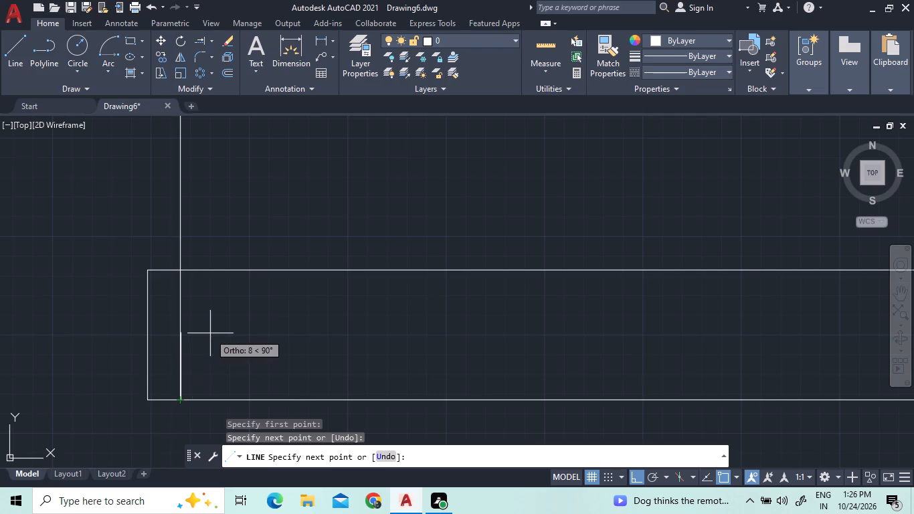
{"action": "scroll", "coordinate": [204, 345], "scroll_direction": "down", "scroll_amount": 5}
{"action": "right_click", "coordinate": [171, 324]}
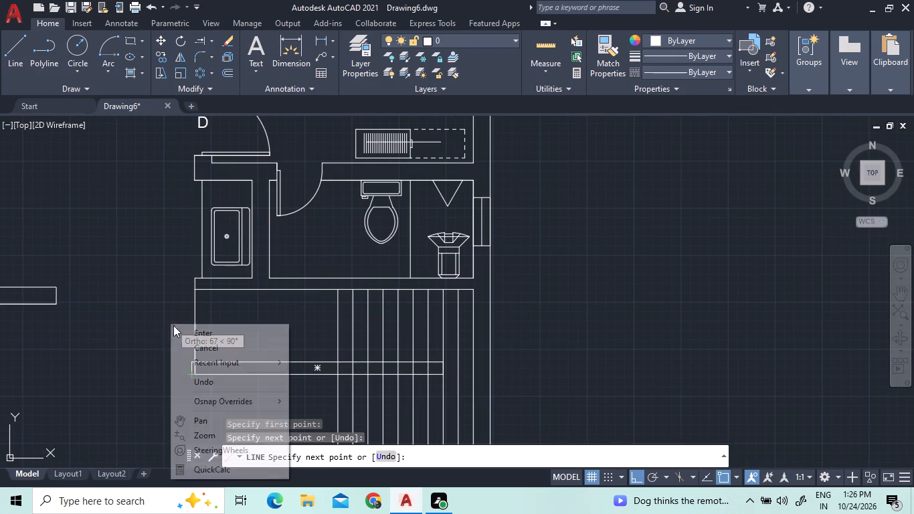
{"action": "left_click", "coordinate": [177, 328]}
Trim the thin rectangle's west end where it projects beyond the new vertical line.
{"action": "scroll", "coordinate": [194, 367], "scroll_direction": "up", "scroll_amount": 2}
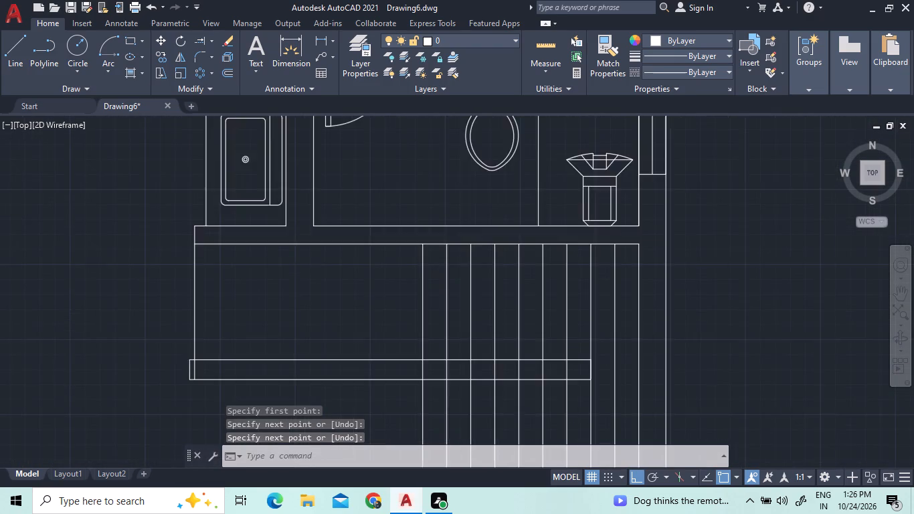
{"action": "left_click", "coordinate": [211, 43]}
{"action": "left_click", "coordinate": [215, 58]}
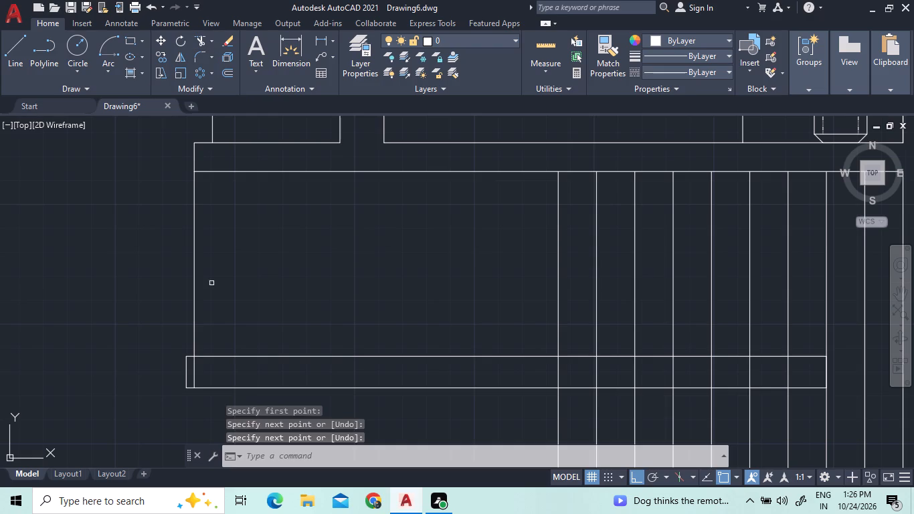
{"action": "left_click", "coordinate": [187, 373]}
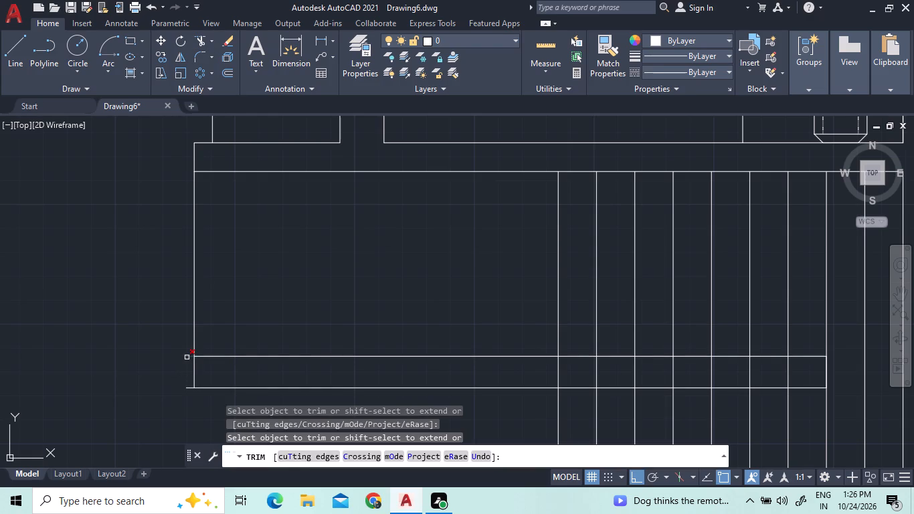
{"action": "left_click", "coordinate": [187, 357]}
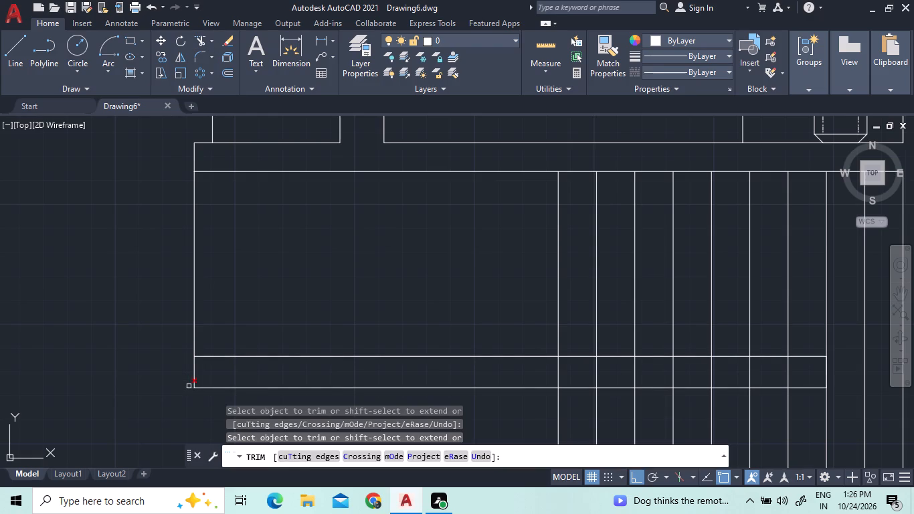
{"action": "left_click", "coordinate": [189, 386]}
Trim the seven tread segments that cross the inside of the thin rectangle between the two stair flights.
{"action": "scroll", "coordinate": [10, 357], "scroll_direction": "down", "scroll_amount": 1}
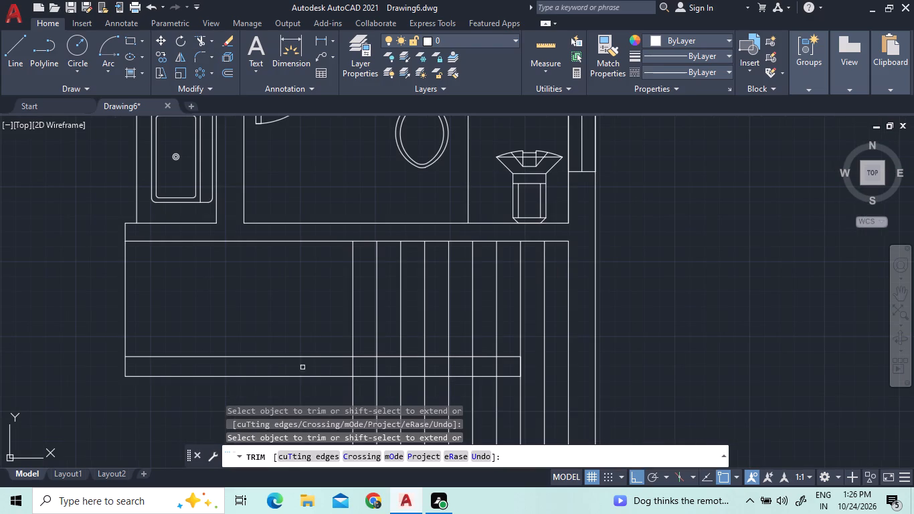
{"action": "left_click", "coordinate": [323, 363]}
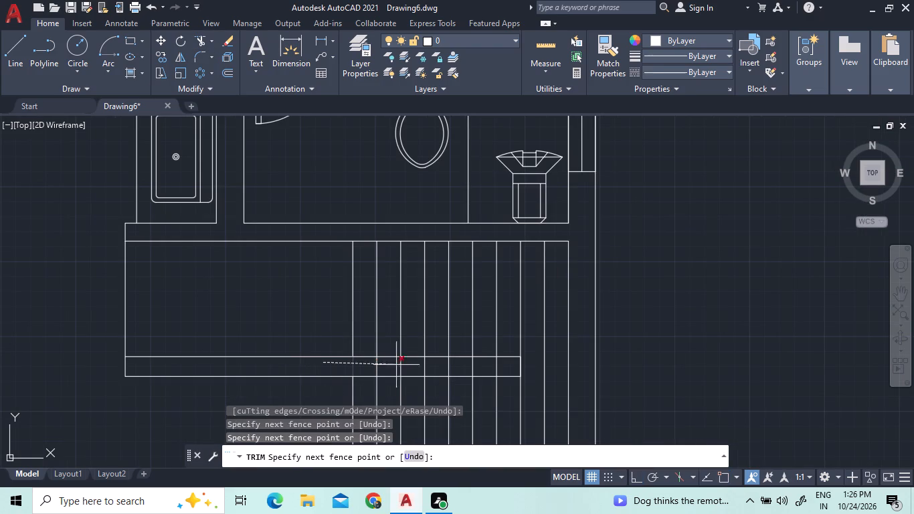
{"action": "left_click", "coordinate": [502, 363]}
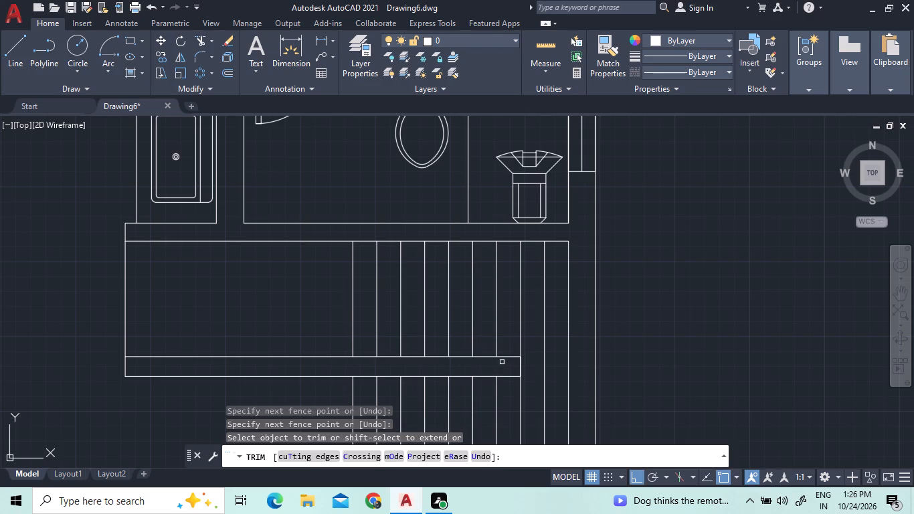
Remove the easternmost tread line, between the thin rectangle's east end and the east wall.
{"action": "left_click", "coordinate": [544, 325]}
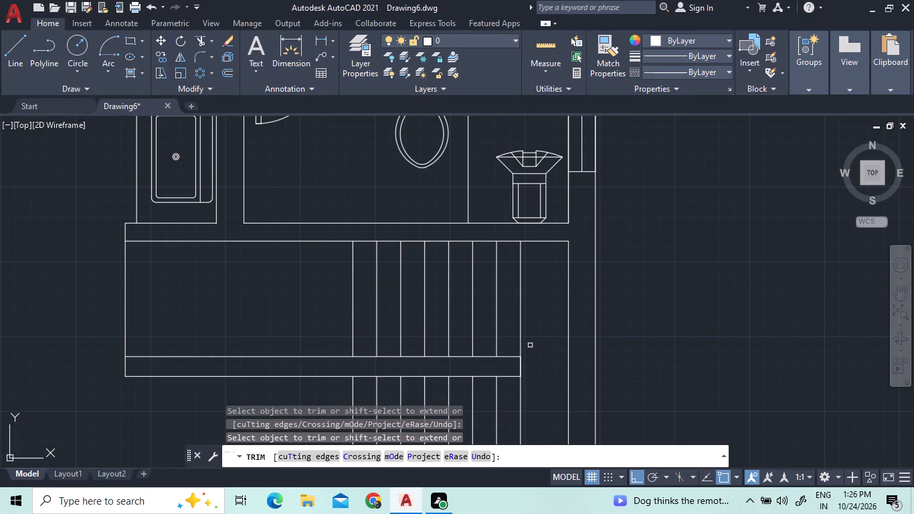
{"action": "scroll", "coordinate": [533, 320], "scroll_direction": "down", "scroll_amount": 1}
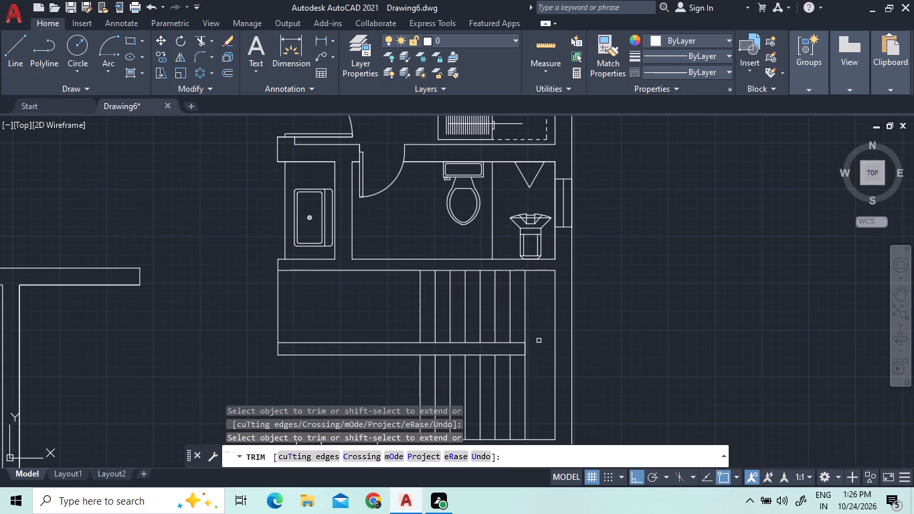
Trim away the easternmost remaining tread in both flights and the thin rectangle's projecting east end, back to the adjacent tread line.
{"action": "left_click", "coordinate": [525, 329]}
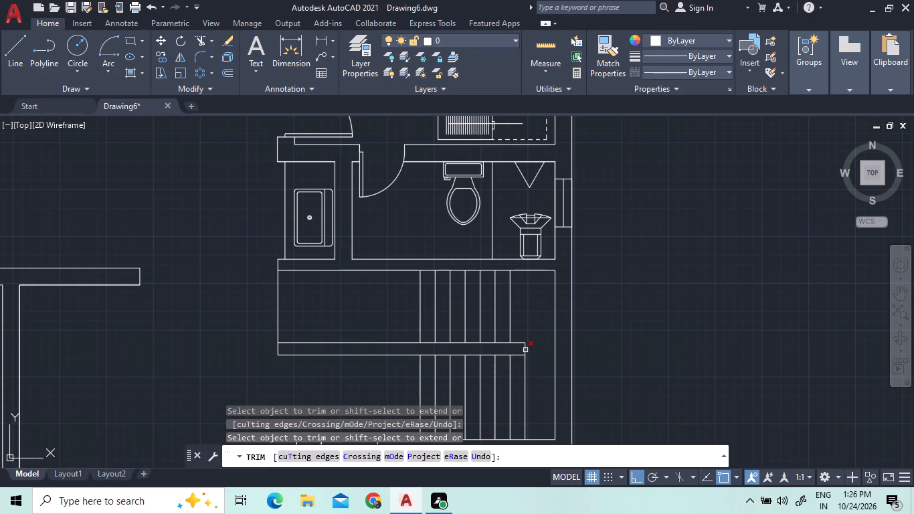
{"action": "left_click", "coordinate": [525, 350]}
{"action": "left_click", "coordinate": [525, 361]}
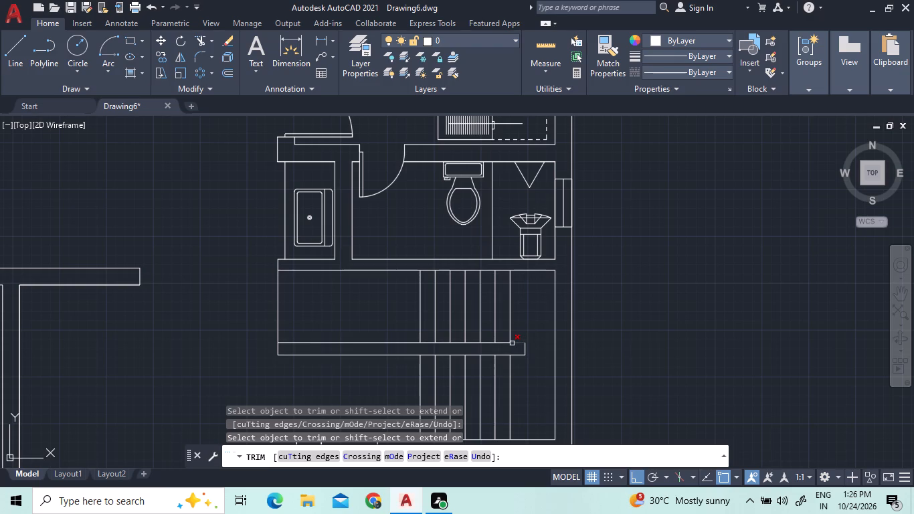
{"action": "left_click", "coordinate": [519, 343]}
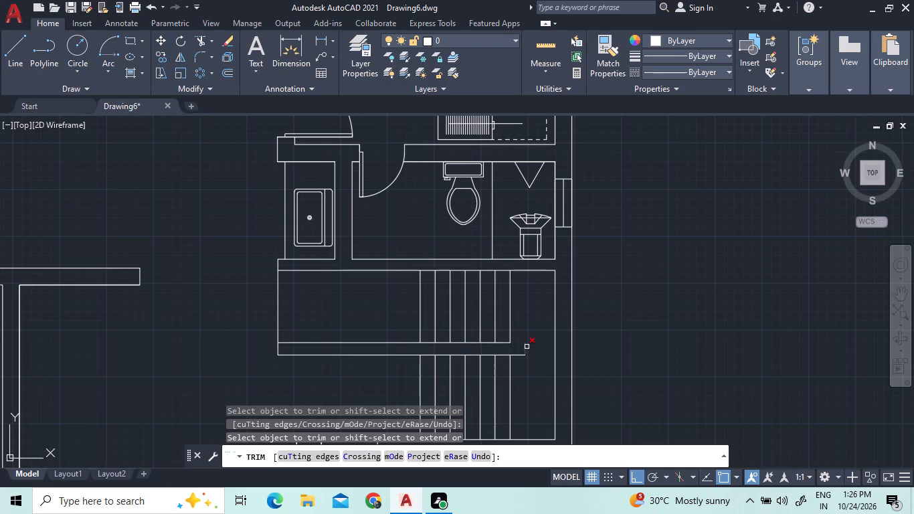
{"action": "left_click", "coordinate": [527, 347]}
{"action": "left_click", "coordinate": [519, 356]}
Draw a short vertical line closing the thin rectangle's east end between its upper and lower edges.
{"action": "left_click", "coordinate": [21, 50]}
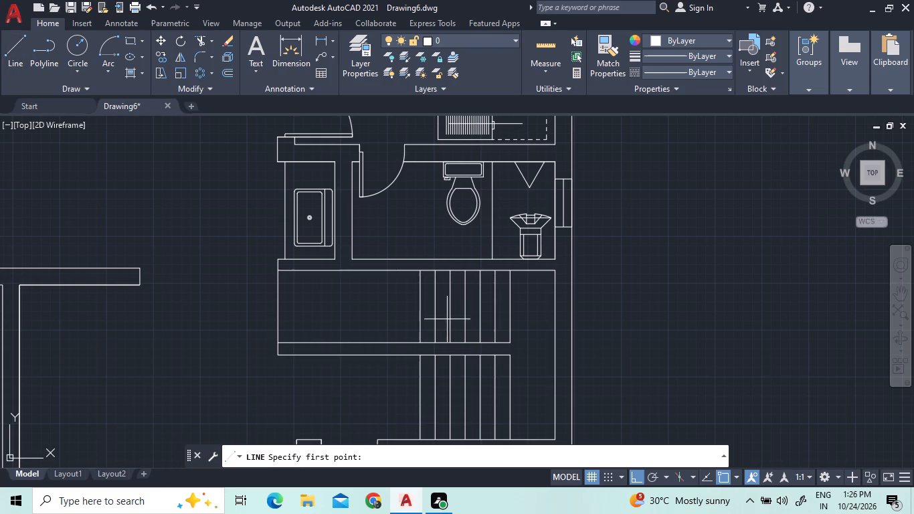
{"action": "left_click", "coordinate": [513, 342]}
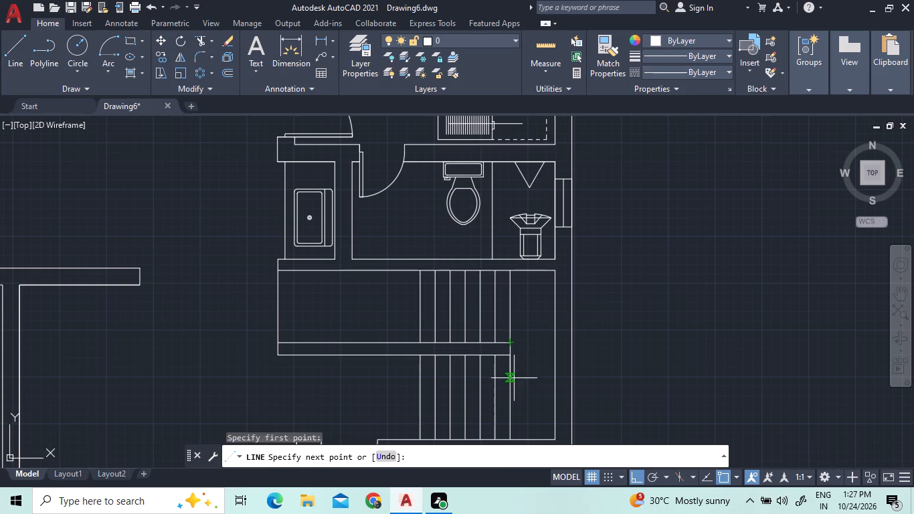
{"action": "scroll", "coordinate": [509, 355], "scroll_direction": "up", "scroll_amount": 3}
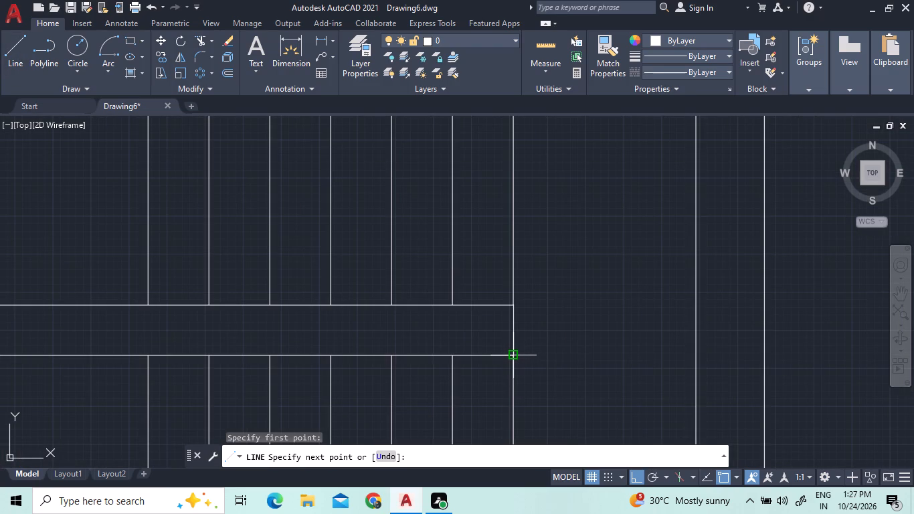
{"action": "left_click", "coordinate": [511, 358]}
{"action": "right_click", "coordinate": [534, 292]}
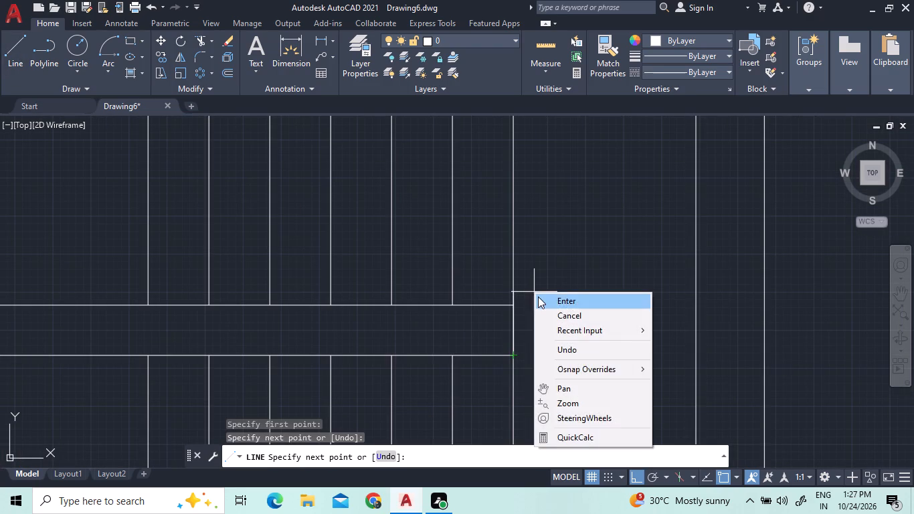
{"action": "left_click", "coordinate": [538, 296]}
Offset the upper flight's westernmost tread westward repeatedly at a distance of 20, adding eight more treads.
{"action": "scroll", "coordinate": [538, 296], "scroll_direction": "down", "scroll_amount": 6}
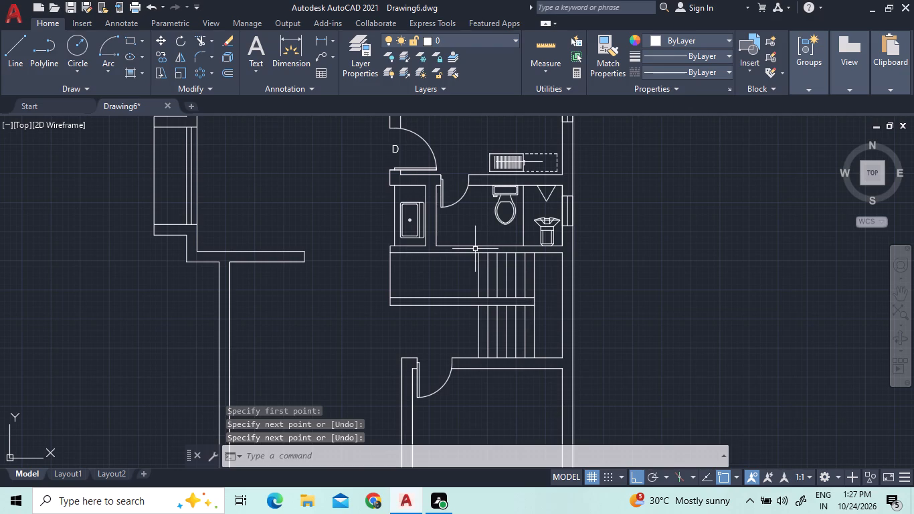
{"action": "left_click", "coordinate": [228, 72]}
{"action": "key", "text": "Return"}
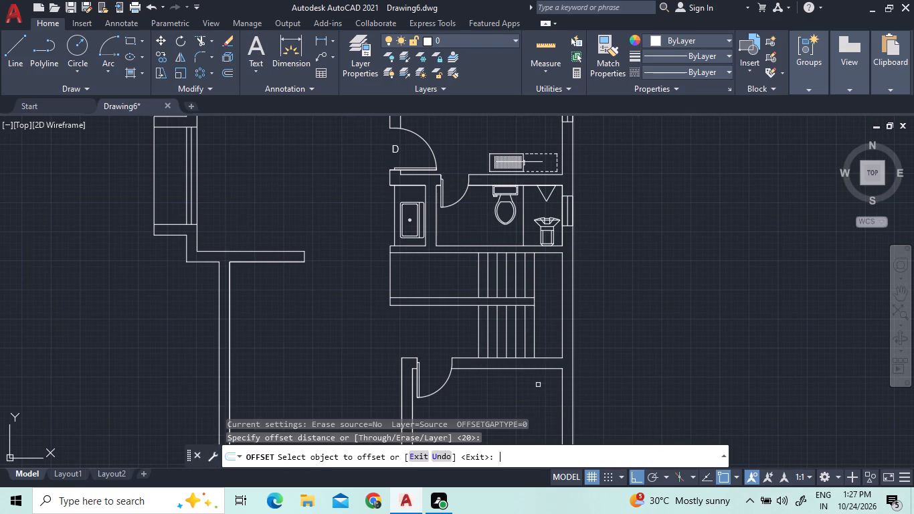
{"action": "left_click", "coordinate": [477, 276]}
{"action": "left_click", "coordinate": [454, 274]}
{"action": "left_click", "coordinate": [470, 274]}
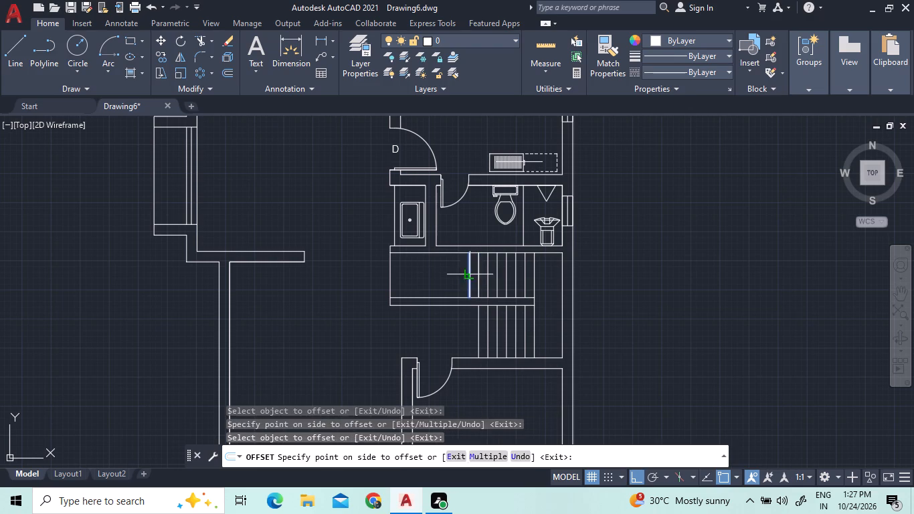
{"action": "left_click", "coordinate": [450, 274]}
{"action": "left_click", "coordinate": [460, 272]}
{"action": "left_click", "coordinate": [443, 274]}
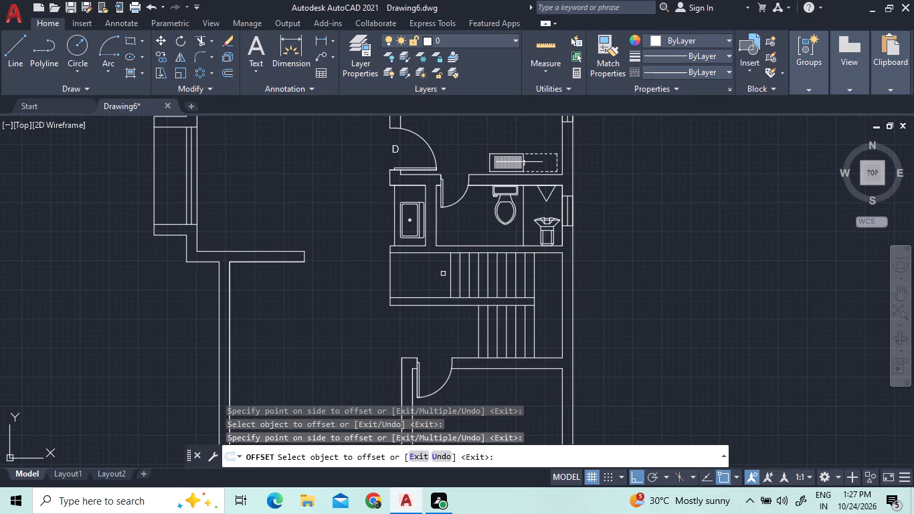
{"action": "left_click", "coordinate": [450, 274]}
{"action": "left_click", "coordinate": [436, 276]}
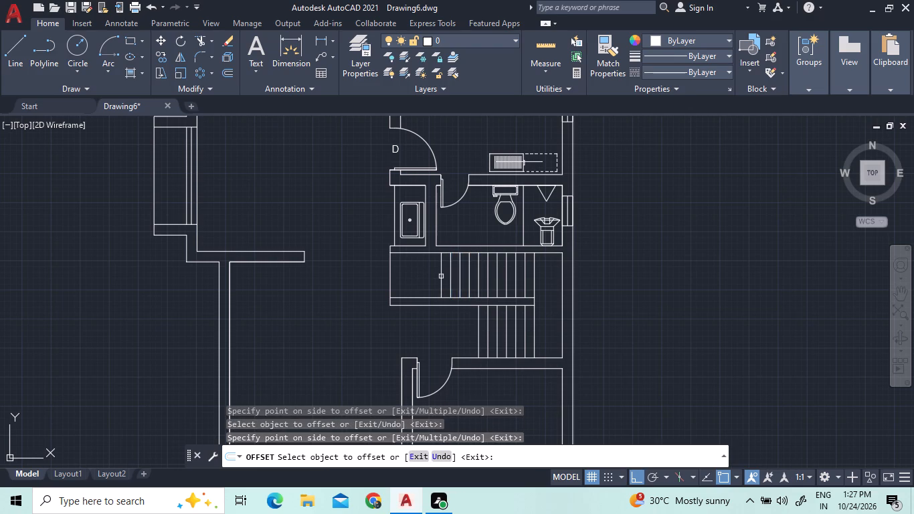
{"action": "left_click", "coordinate": [443, 276]}
{"action": "left_click", "coordinate": [420, 278]}
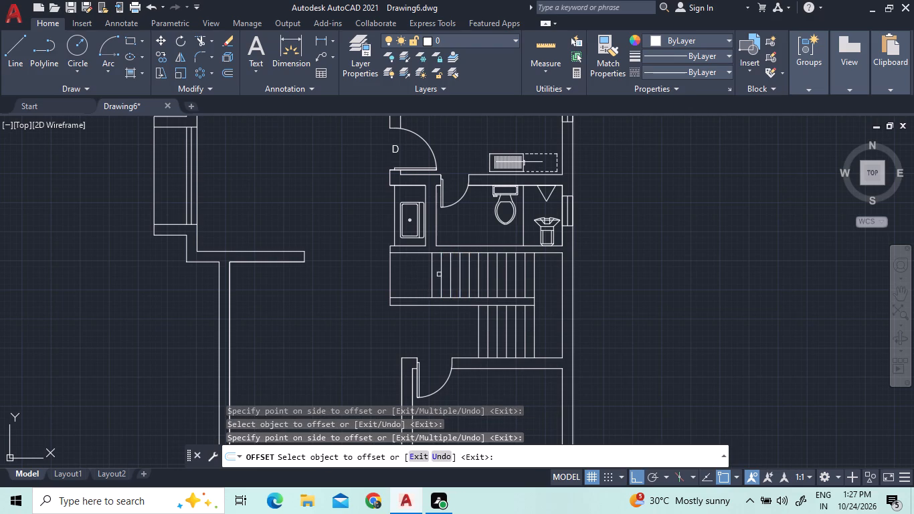
{"action": "left_click", "coordinate": [432, 270]}
{"action": "left_click", "coordinate": [414, 273]}
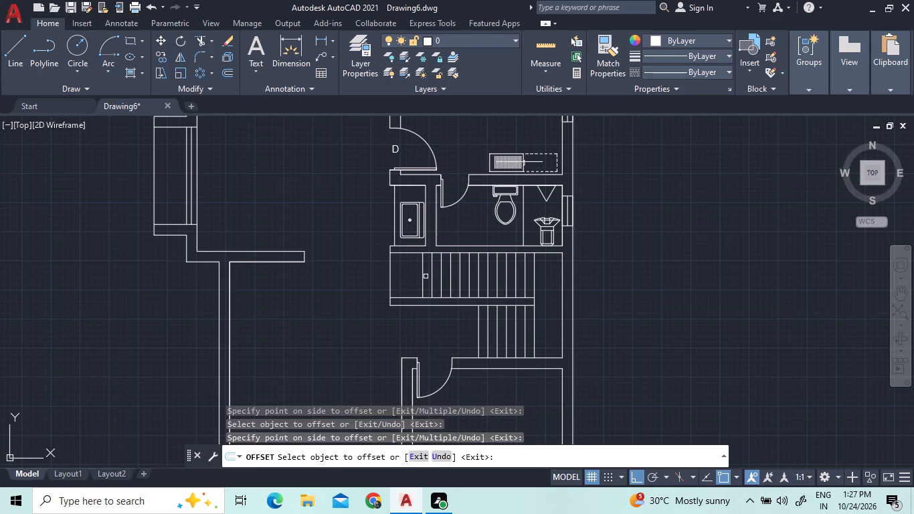
{"action": "left_click", "coordinate": [424, 278]}
{"action": "left_click", "coordinate": [409, 284]}
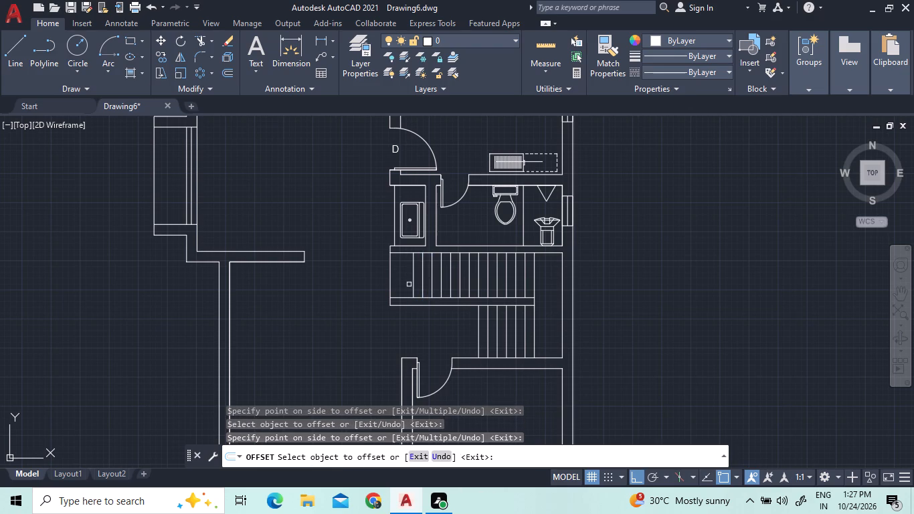
{"action": "left_click", "coordinate": [416, 279]}
{"action": "left_click", "coordinate": [414, 278]}
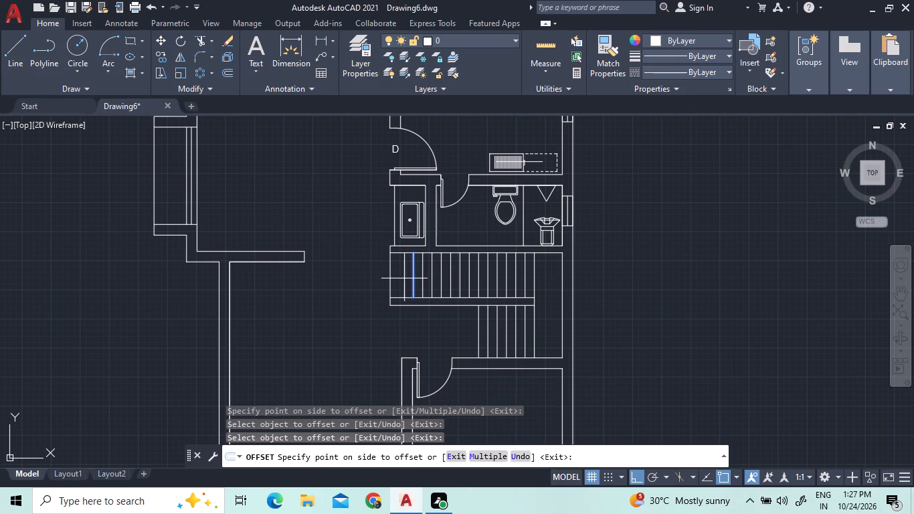
{"action": "left_click", "coordinate": [401, 278]}
{"action": "left_click", "coordinate": [401, 278]}
{"action": "right_click", "coordinate": [401, 278]}
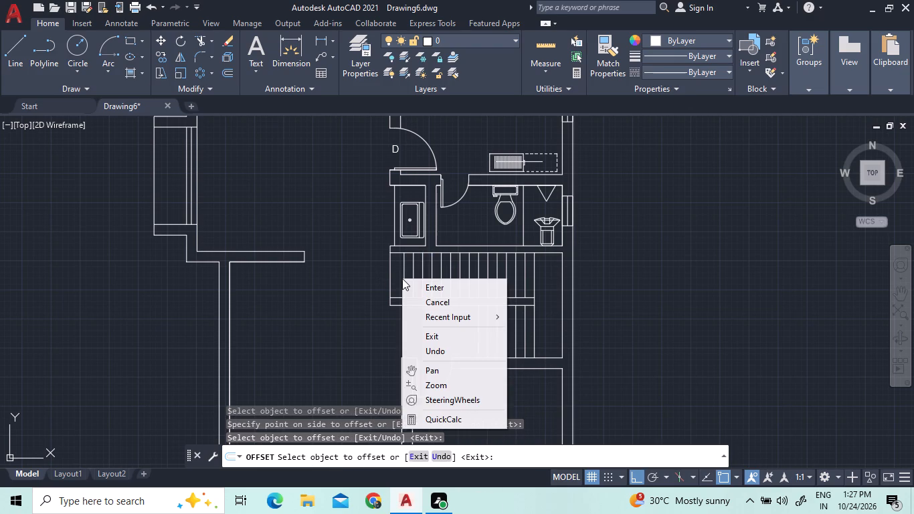
{"action": "left_click", "coordinate": [410, 284]}
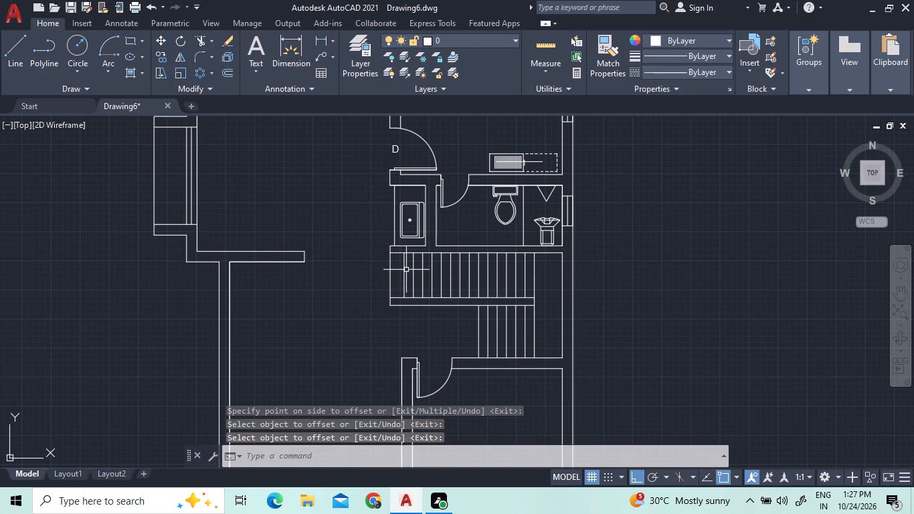
Draw the stair direction line from the upper flight's westernmost tread midpoint, about 310 east, about 124 south, then west to the lower flight's westernmost tread.
{"action": "scroll", "coordinate": [406, 271], "scroll_direction": "up", "scroll_amount": 2}
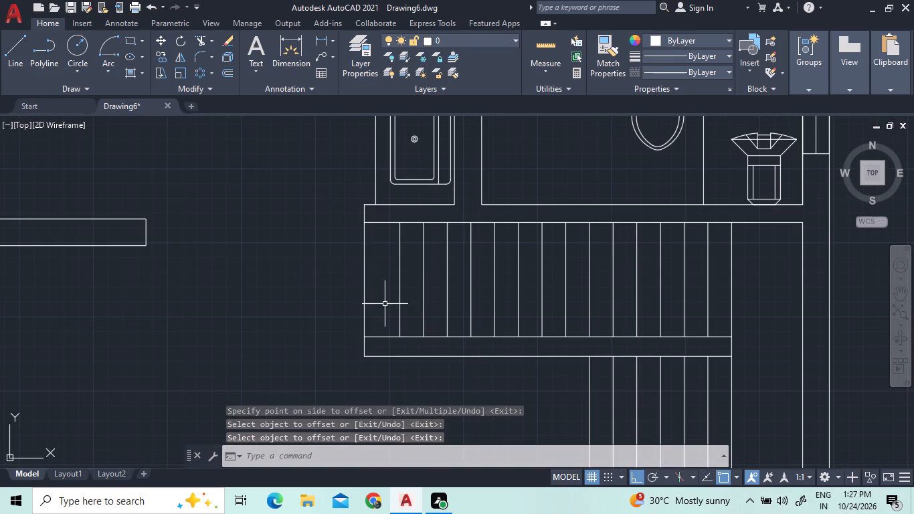
{"action": "scroll", "coordinate": [383, 305], "scroll_direction": "down", "scroll_amount": 2}
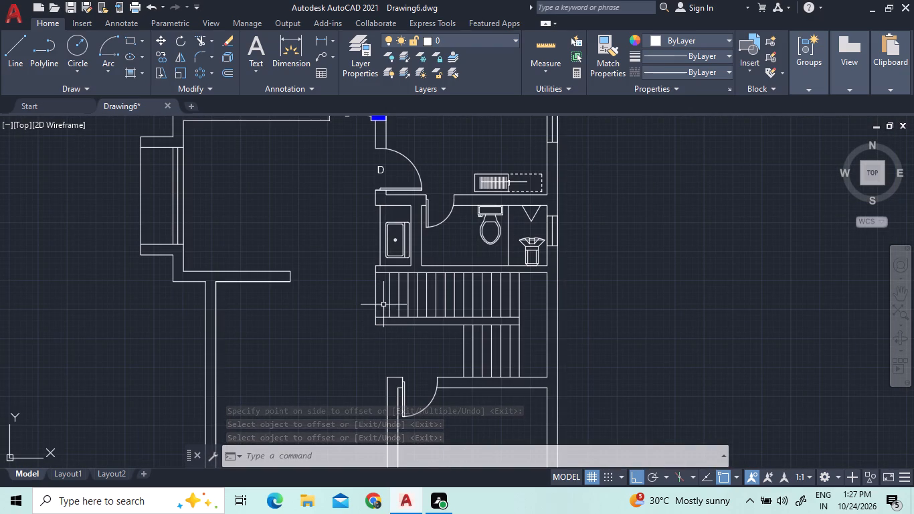
{"action": "left_click", "coordinate": [23, 51]}
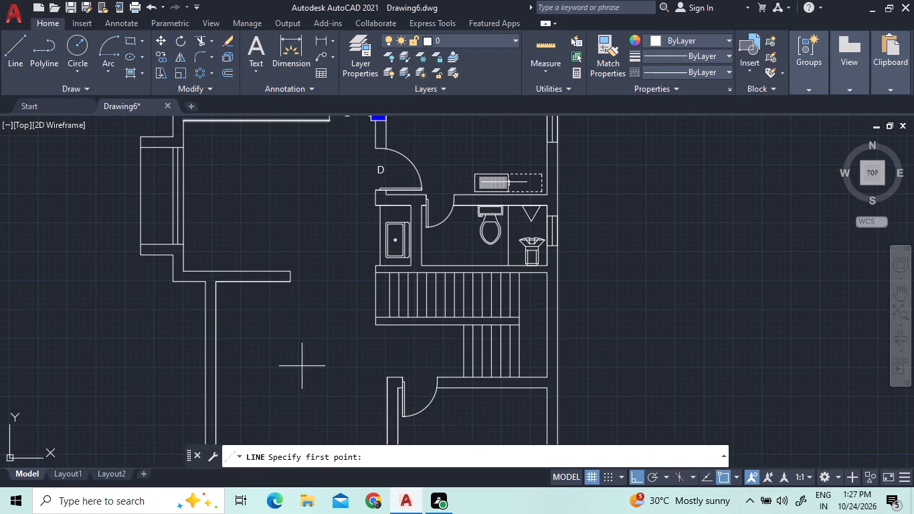
{"action": "left_click", "coordinate": [391, 294]}
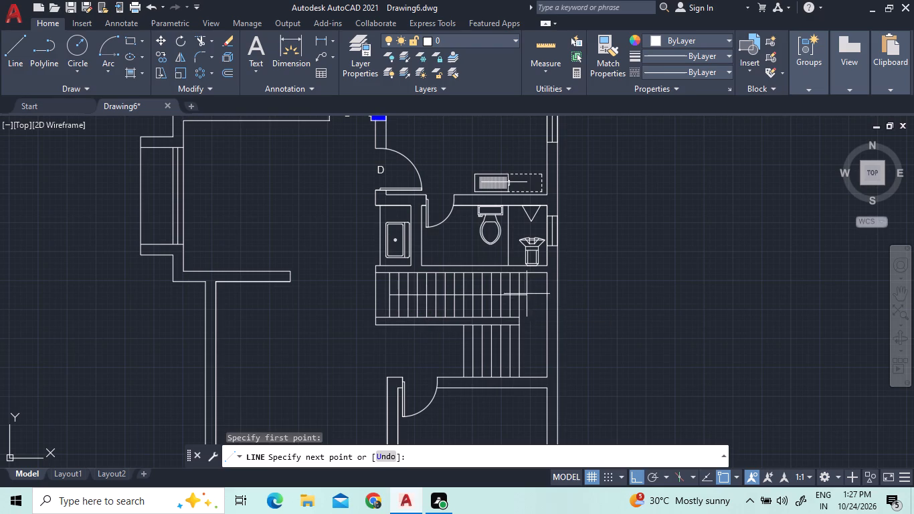
{"action": "scroll", "coordinate": [522, 294], "scroll_direction": "up", "scroll_amount": 2}
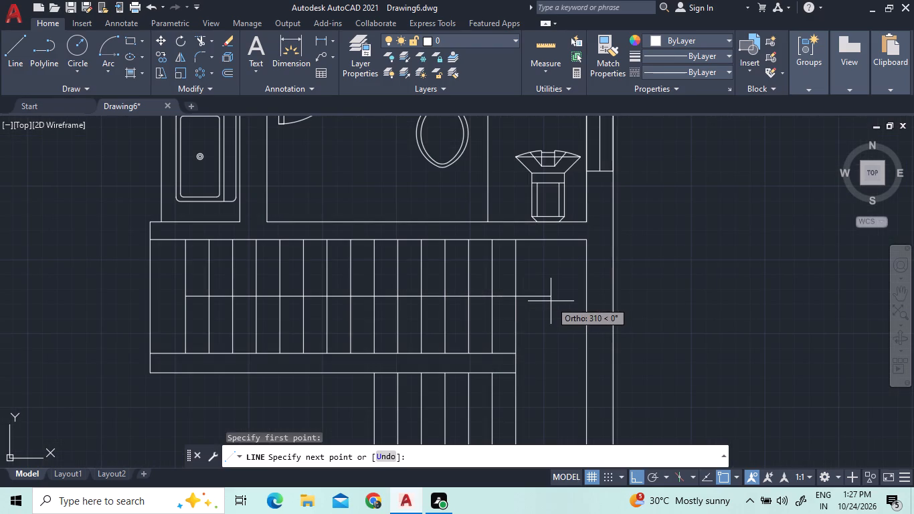
{"action": "left_click", "coordinate": [553, 302]}
{"action": "scroll", "coordinate": [563, 339], "scroll_direction": "down", "scroll_amount": 2}
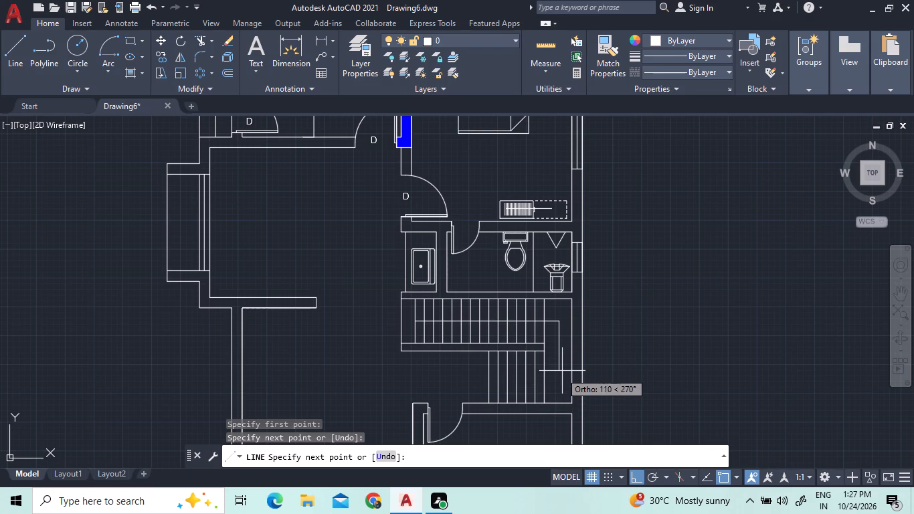
{"action": "scroll", "coordinate": [561, 378], "scroll_direction": "up", "scroll_amount": 1}
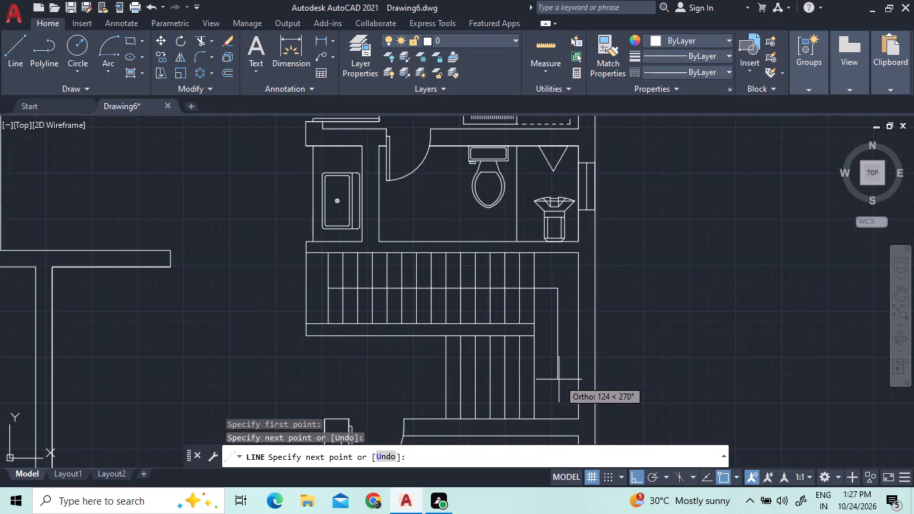
{"action": "left_click", "coordinate": [559, 379]}
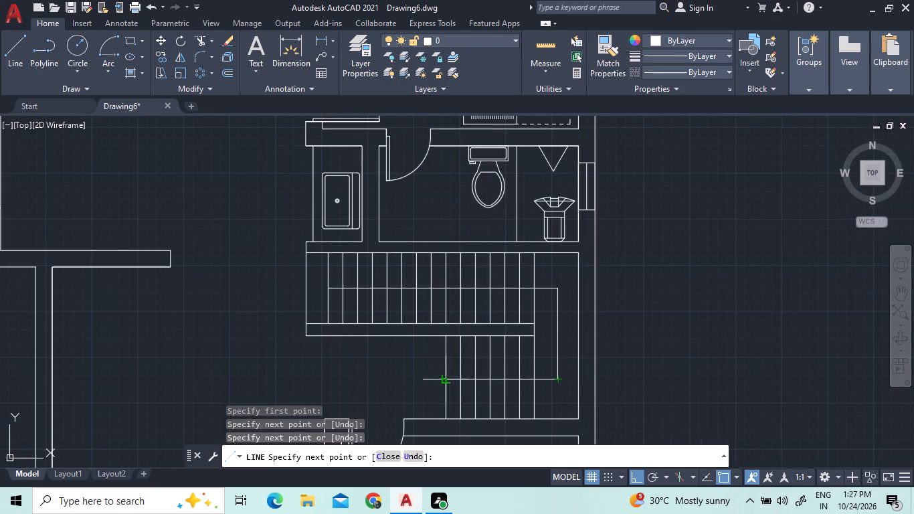
{"action": "left_click", "coordinate": [450, 379]}
Draw a diagonal arrowhead stroke from the direction line's west end in the lower flight up to the second tread.
{"action": "scroll", "coordinate": [453, 378], "scroll_direction": "up", "scroll_amount": 1}
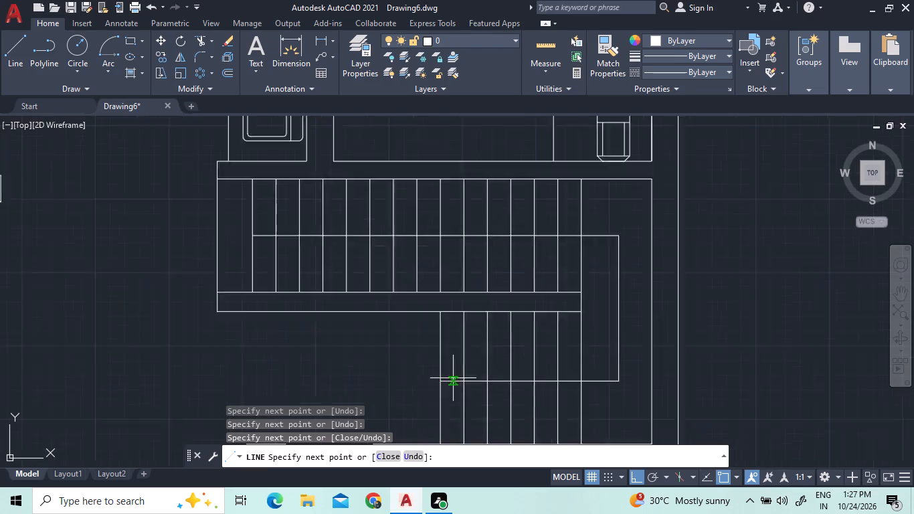
{"action": "scroll", "coordinate": [453, 378], "scroll_direction": "up", "scroll_amount": 2}
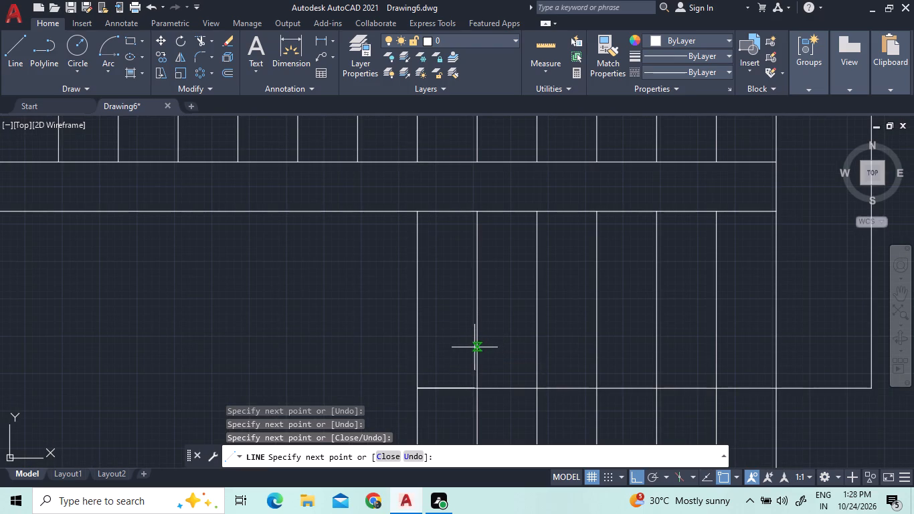
{"action": "left_click", "coordinate": [478, 347]}
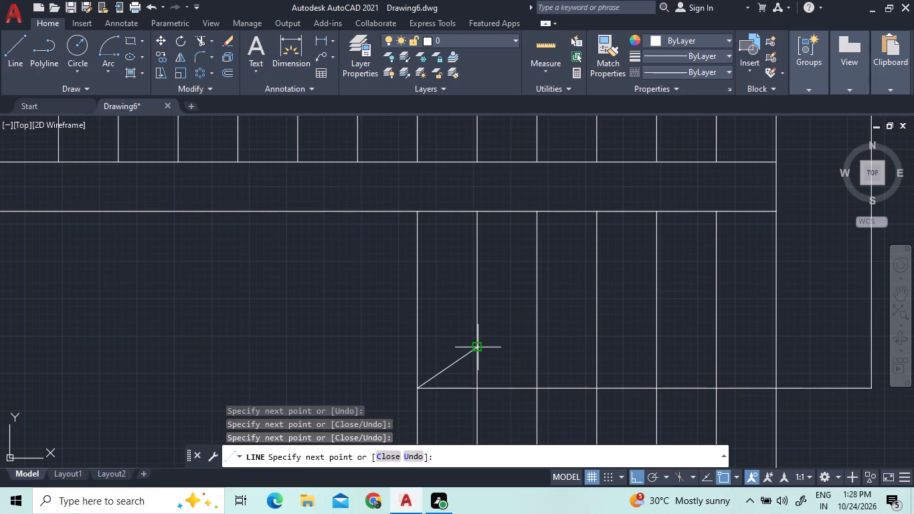
{"action": "right_click", "coordinate": [464, 315]}
{"action": "left_click", "coordinate": [472, 317]}
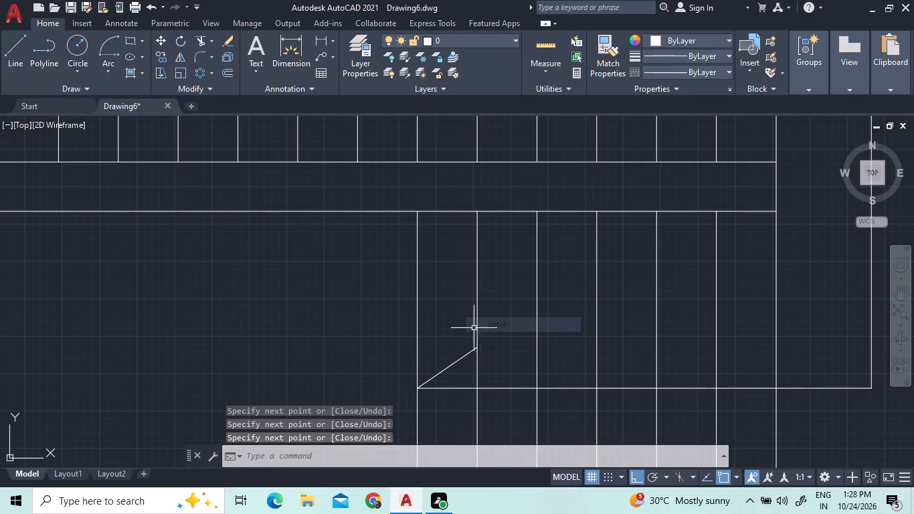
Mirror the diagonal arrowhead stroke in the lower flight about the stair direction line, keeping the original stroke.
{"action": "left_click", "coordinate": [467, 357]}
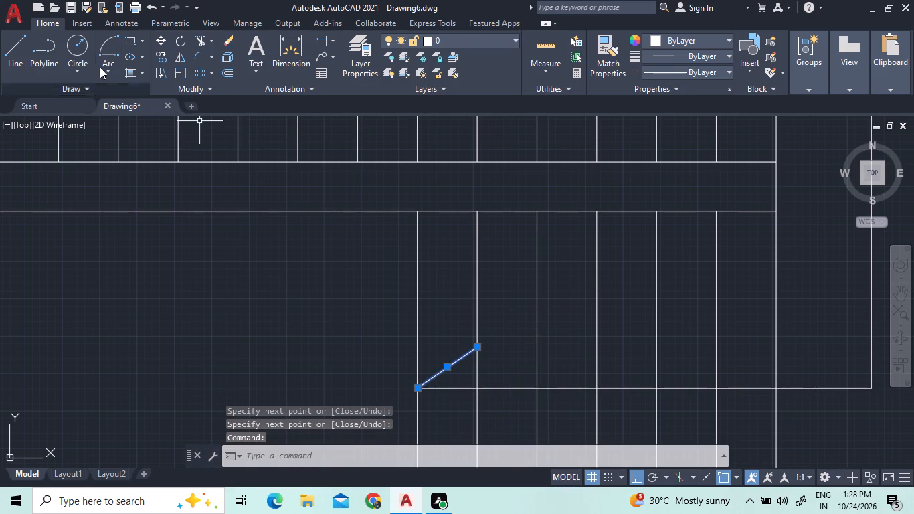
{"action": "left_click", "coordinate": [183, 56]}
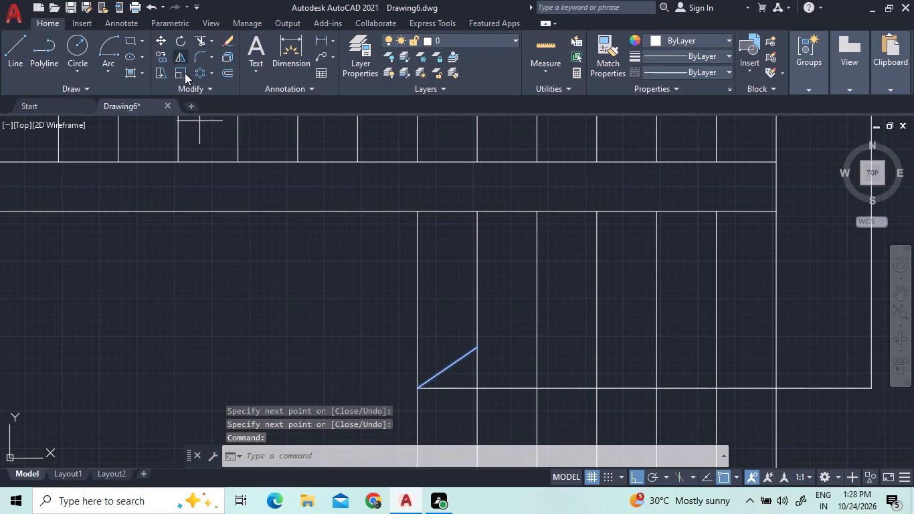
{"action": "scroll", "coordinate": [318, 230], "scroll_direction": "down", "scroll_amount": 2}
{"action": "scroll", "coordinate": [361, 326], "scroll_direction": "up", "scroll_amount": 2}
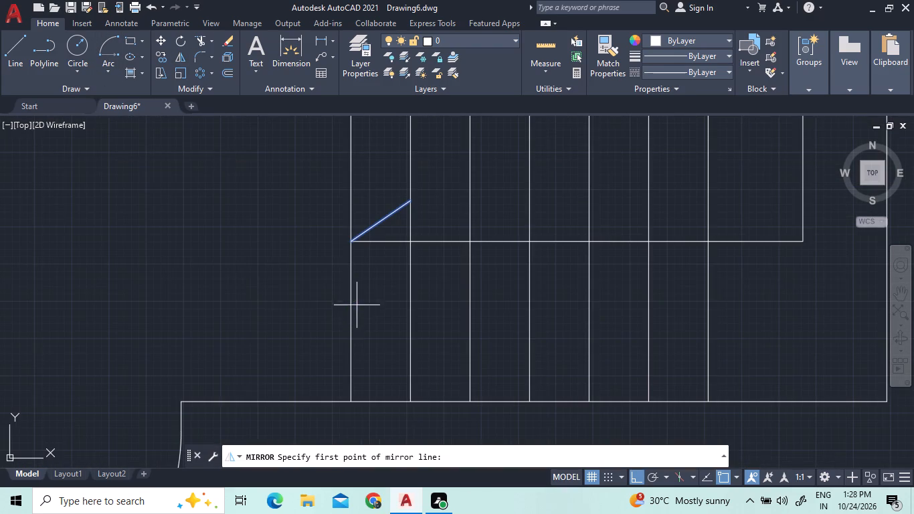
{"action": "left_click", "coordinate": [351, 244]}
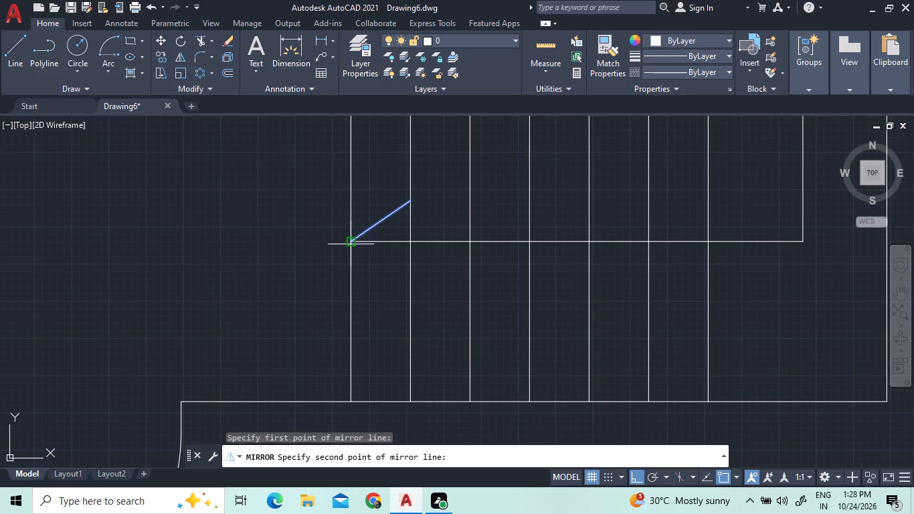
{"action": "left_click", "coordinate": [418, 280]}
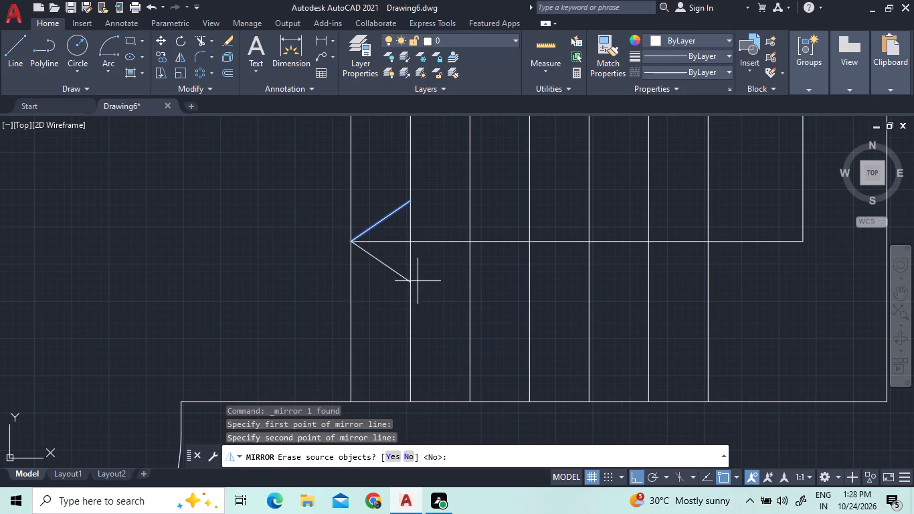
{"action": "scroll", "coordinate": [453, 361], "scroll_direction": "down", "scroll_amount": 1}
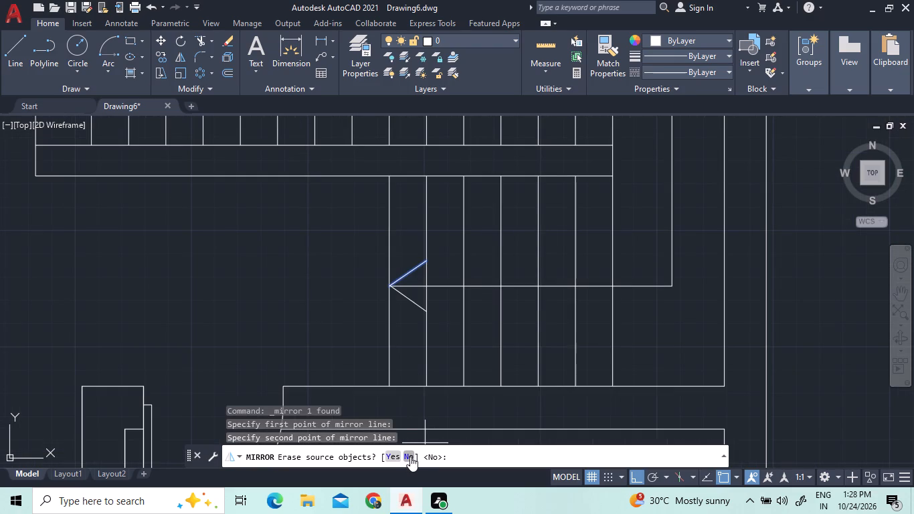
{"action": "left_click", "coordinate": [410, 456]}
{"action": "scroll", "coordinate": [438, 363], "scroll_direction": "down", "scroll_amount": 2}
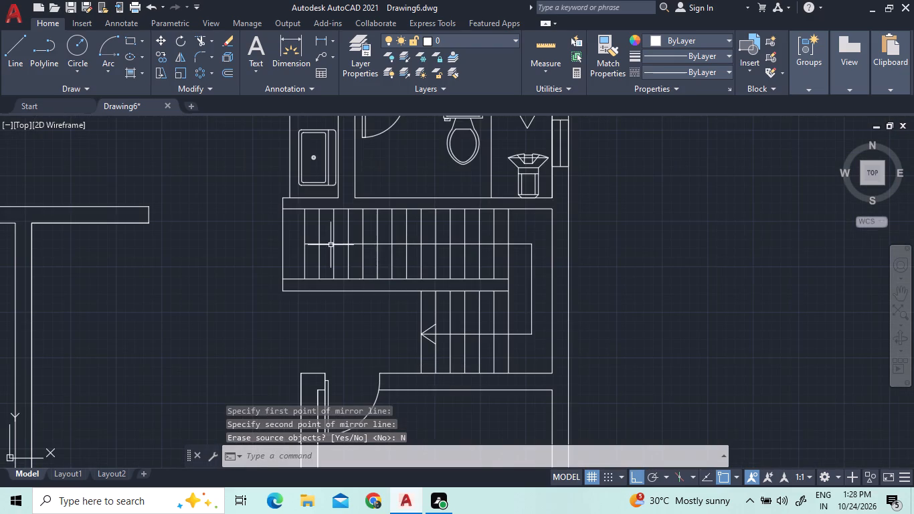
Draw a three-sided polygon inscribed in a circle, centred on the direction line's upper-flight west end, with its vertex on the next tread east.
{"action": "scroll", "coordinate": [301, 219], "scroll_direction": "up", "scroll_amount": 2}
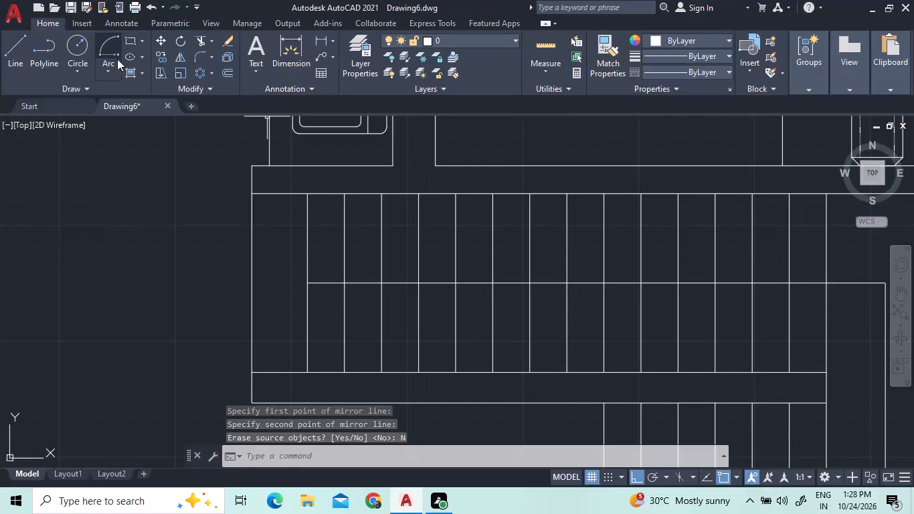
{"action": "left_click", "coordinate": [142, 42]}
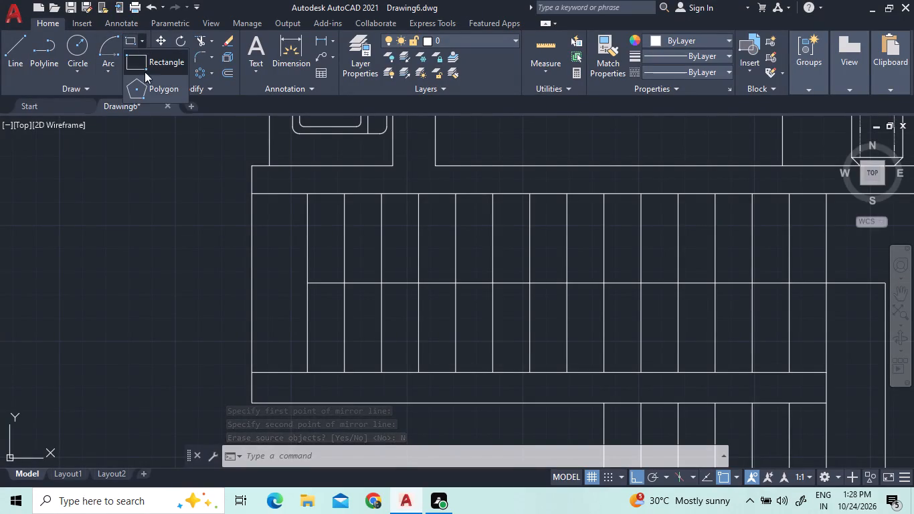
{"action": "left_click", "coordinate": [147, 90]}
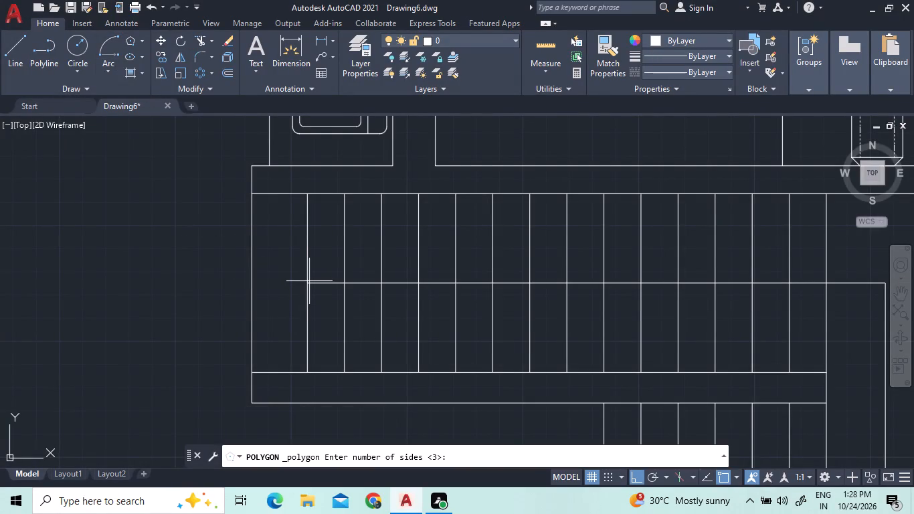
{"action": "scroll", "coordinate": [308, 282], "scroll_direction": "up", "scroll_amount": 3}
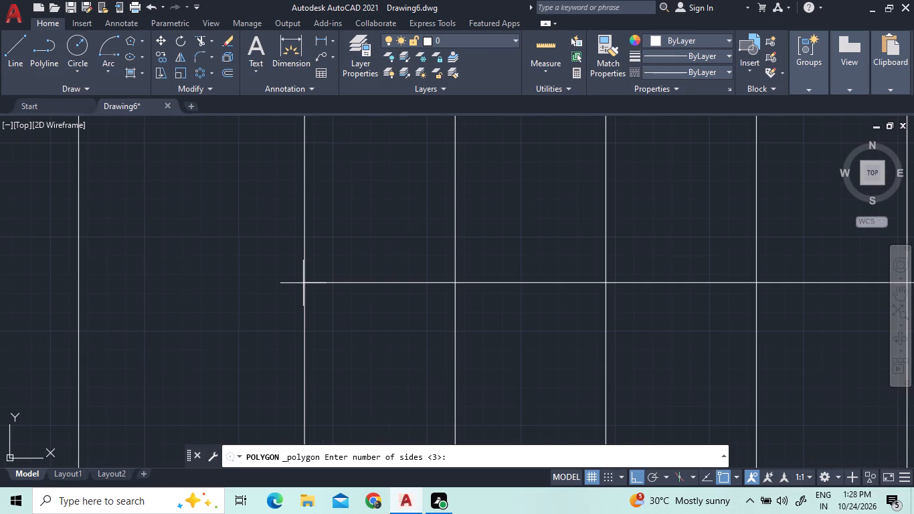
{"action": "left_click", "coordinate": [304, 282]}
{"action": "key", "text": "Return"}
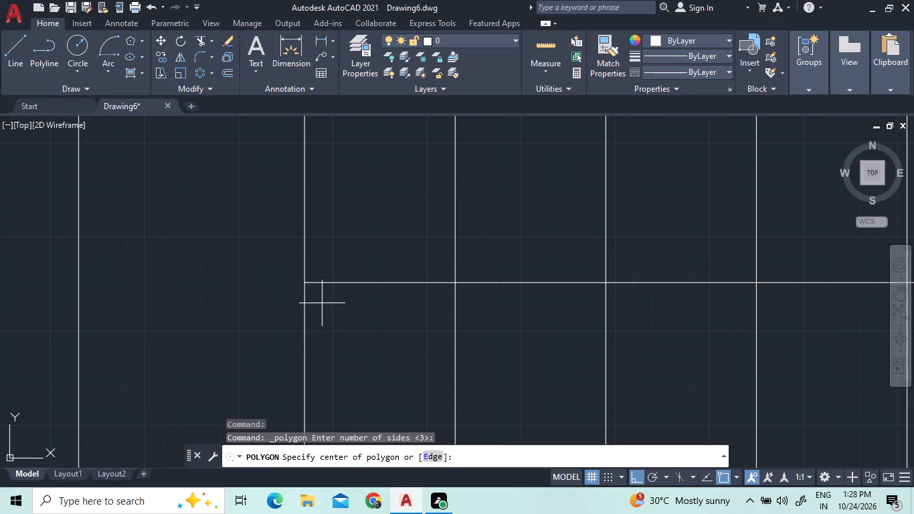
{"action": "left_click", "coordinate": [308, 284]}
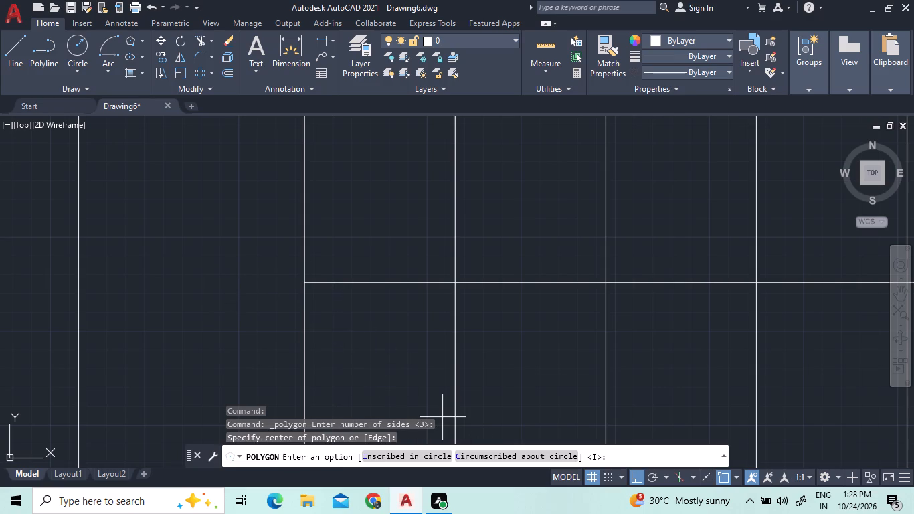
{"action": "type", "text": "I"}
{"action": "key", "text": "space"}
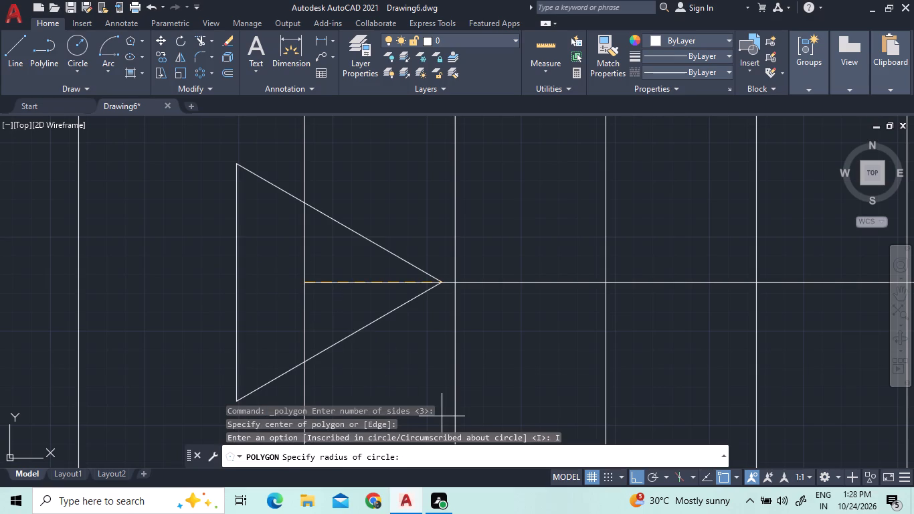
{"action": "scroll", "coordinate": [523, 418], "scroll_direction": "down", "scroll_amount": 2}
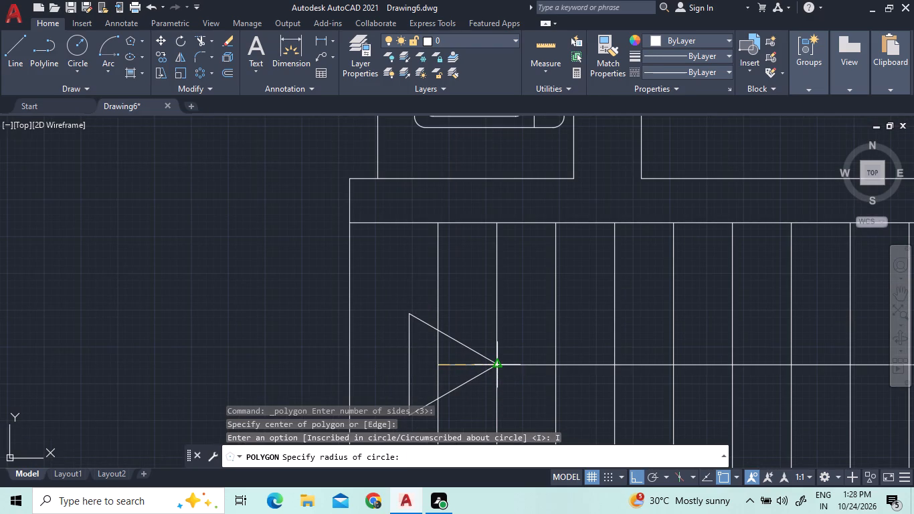
{"action": "left_click", "coordinate": [498, 365]}
Move the triangle west along the direction line so its east vertex sits at the line's end on the upper flight's westernmost tread.
{"action": "left_click", "coordinate": [410, 357]}
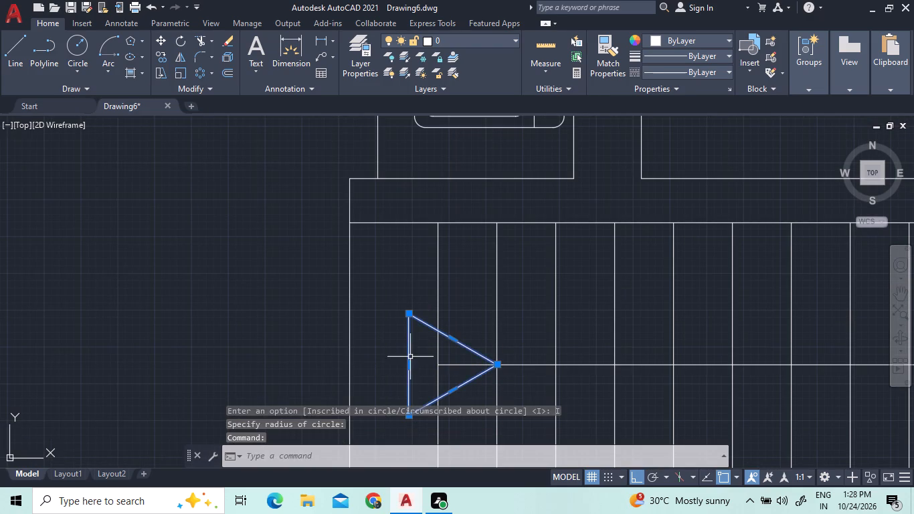
{"action": "right_click", "coordinate": [502, 321]}
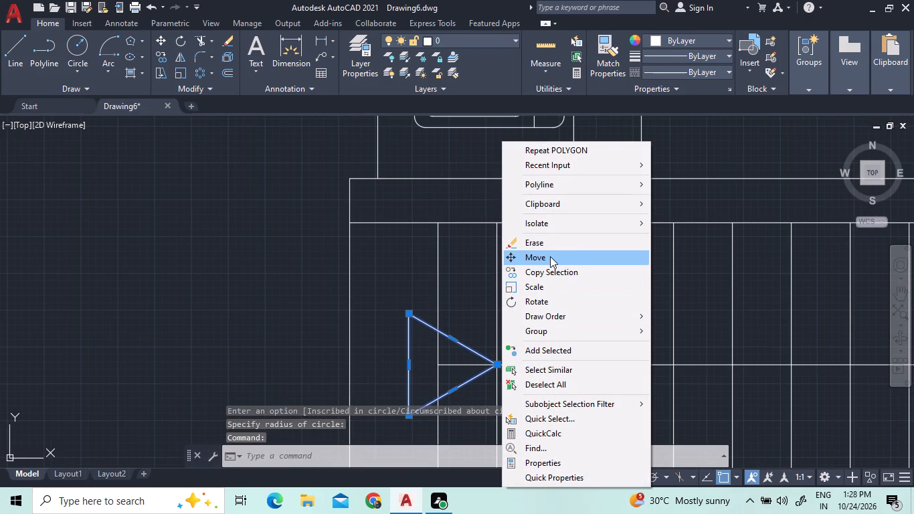
{"action": "left_click", "coordinate": [550, 256]}
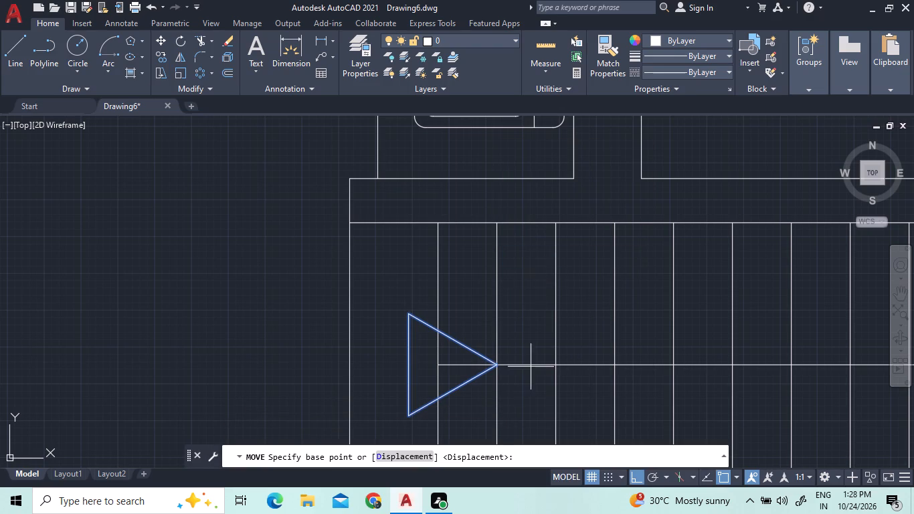
{"action": "scroll", "coordinate": [500, 429], "scroll_direction": "up", "scroll_amount": 2}
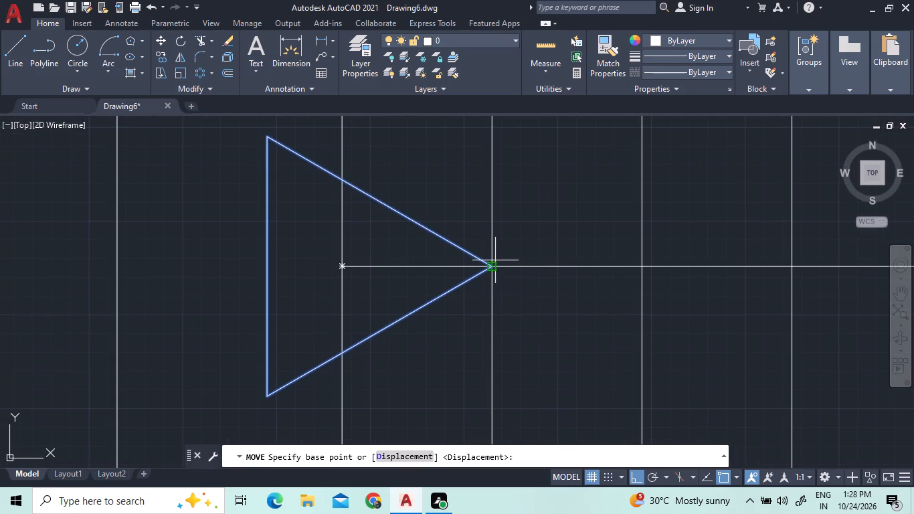
{"action": "left_click", "coordinate": [495, 264]}
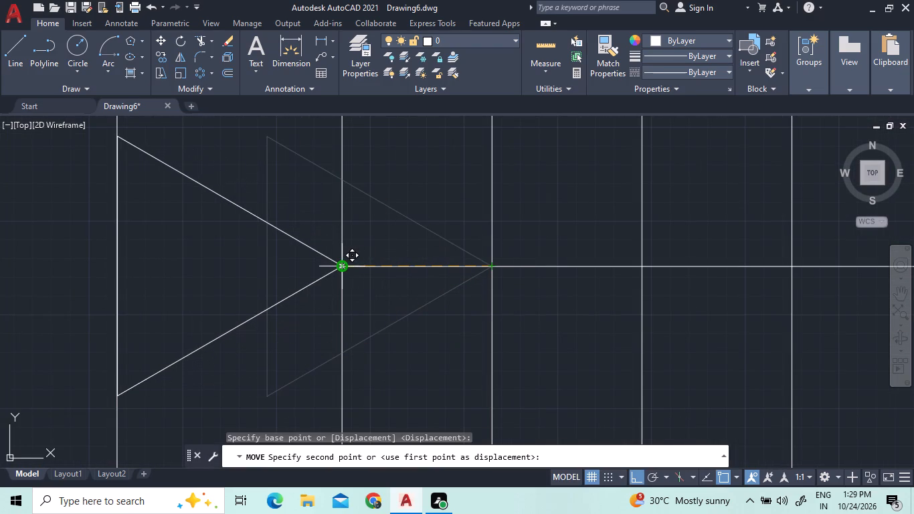
{"action": "scroll", "coordinate": [338, 266], "scroll_direction": "up", "scroll_amount": 4}
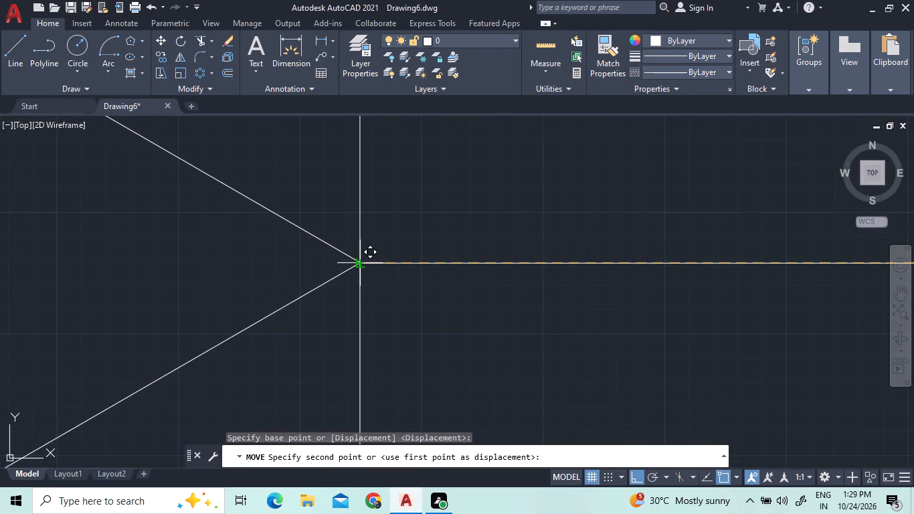
{"action": "left_click", "coordinate": [363, 262]}
Fill the triangle at the start of the upper flight's direction line with a solid blue hatch.
{"action": "scroll", "coordinate": [397, 253], "scroll_direction": "down", "scroll_amount": 4}
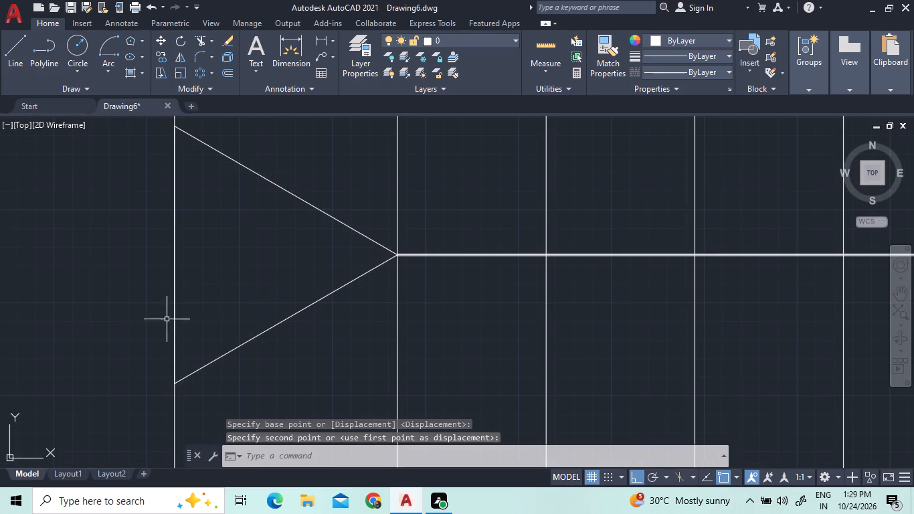
{"action": "scroll", "coordinate": [213, 384], "scroll_direction": "down", "scroll_amount": 2}
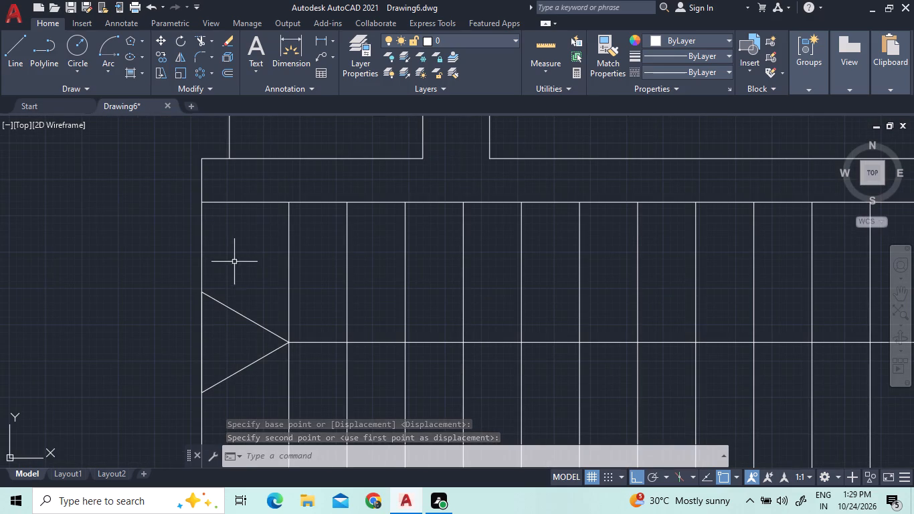
{"action": "scroll", "coordinate": [223, 256], "scroll_direction": "down", "scroll_amount": 2}
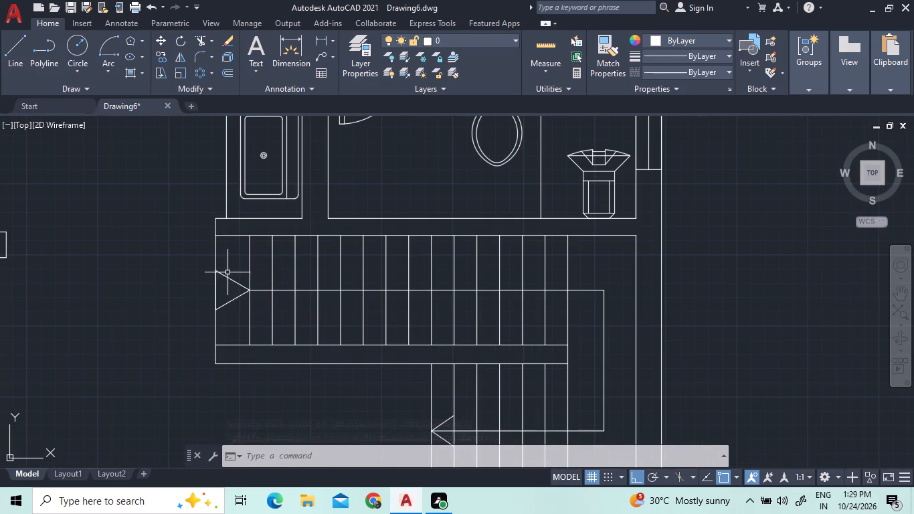
{"action": "scroll", "coordinate": [228, 286], "scroll_direction": "down", "scroll_amount": 1}
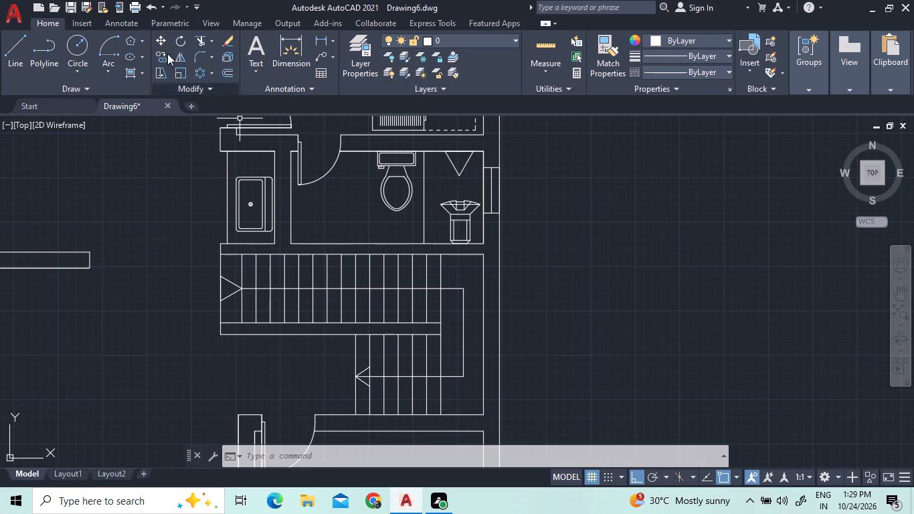
{"action": "left_click", "coordinate": [126, 74]}
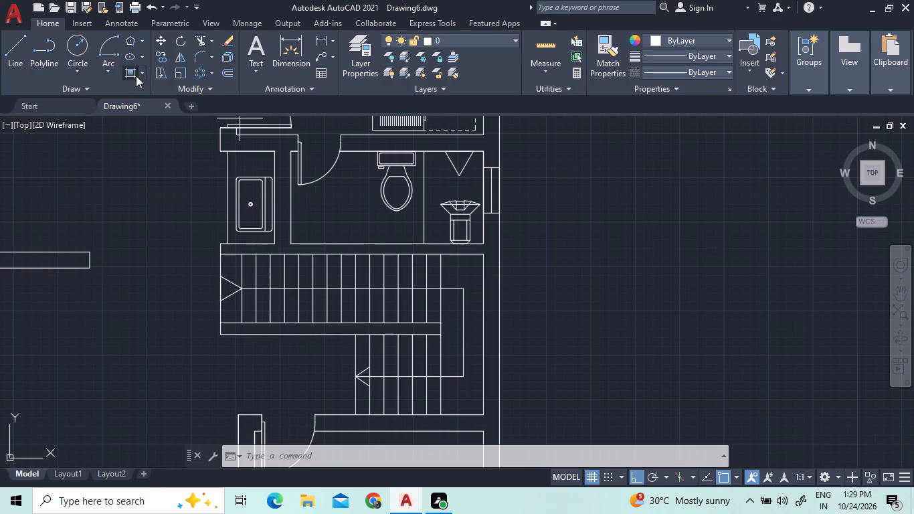
{"action": "left_click", "coordinate": [359, 39]}
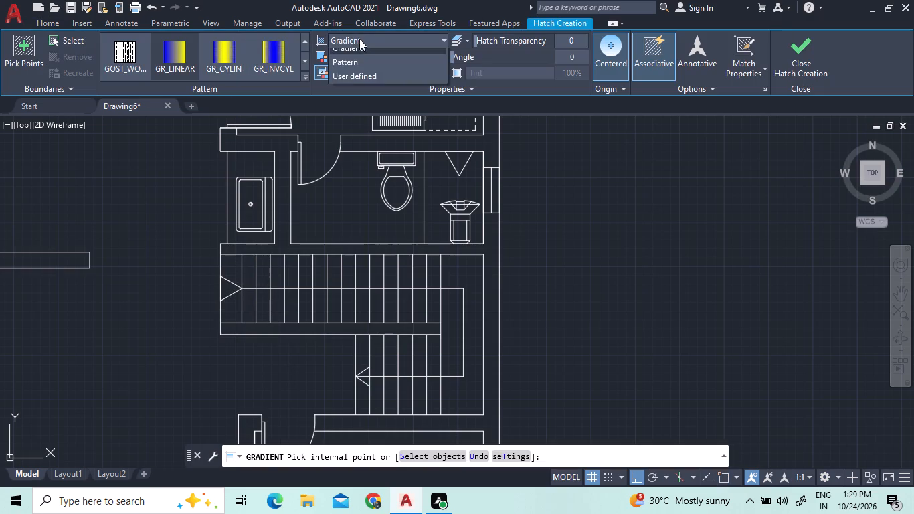
{"action": "left_click", "coordinate": [359, 58]}
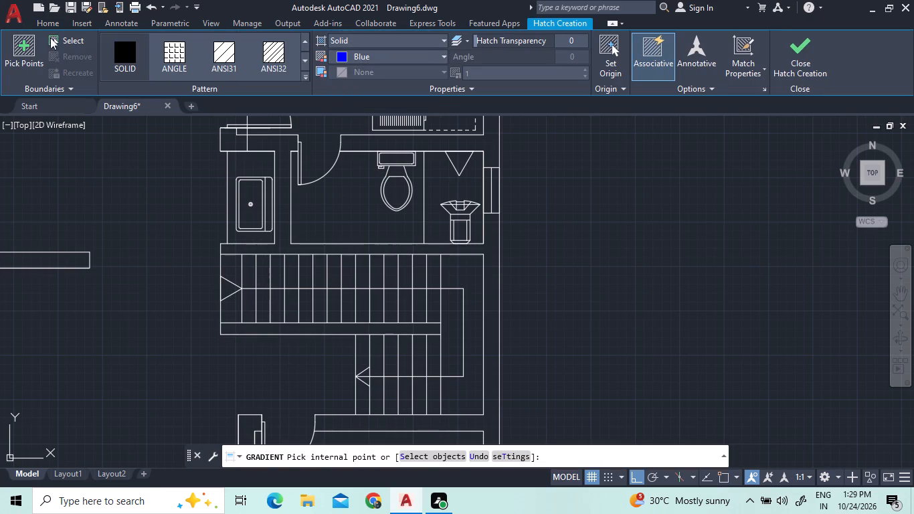
{"action": "left_click", "coordinate": [121, 54]}
{"action": "left_click", "coordinate": [228, 288]}
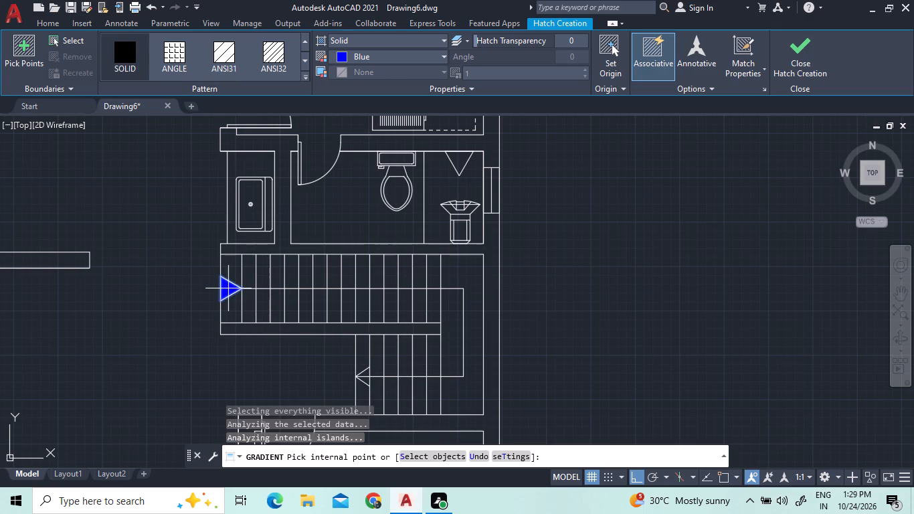
{"action": "left_click", "coordinate": [790, 74]}
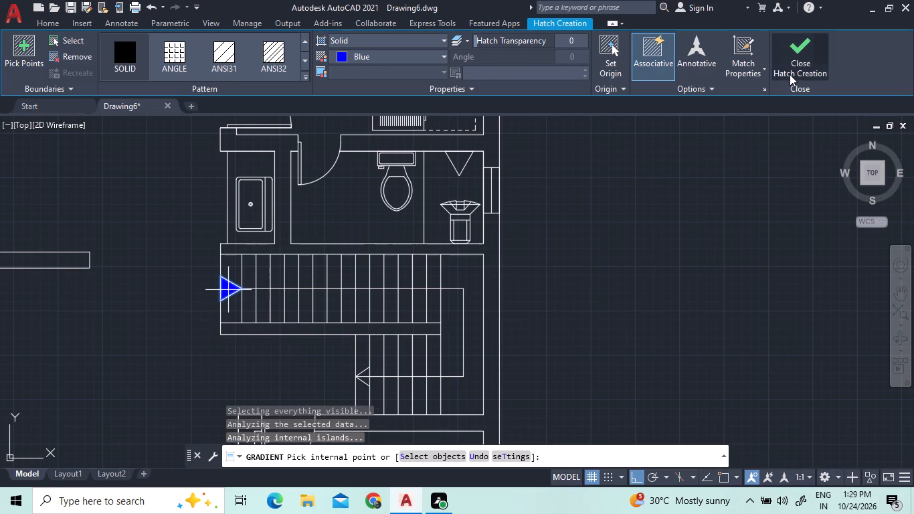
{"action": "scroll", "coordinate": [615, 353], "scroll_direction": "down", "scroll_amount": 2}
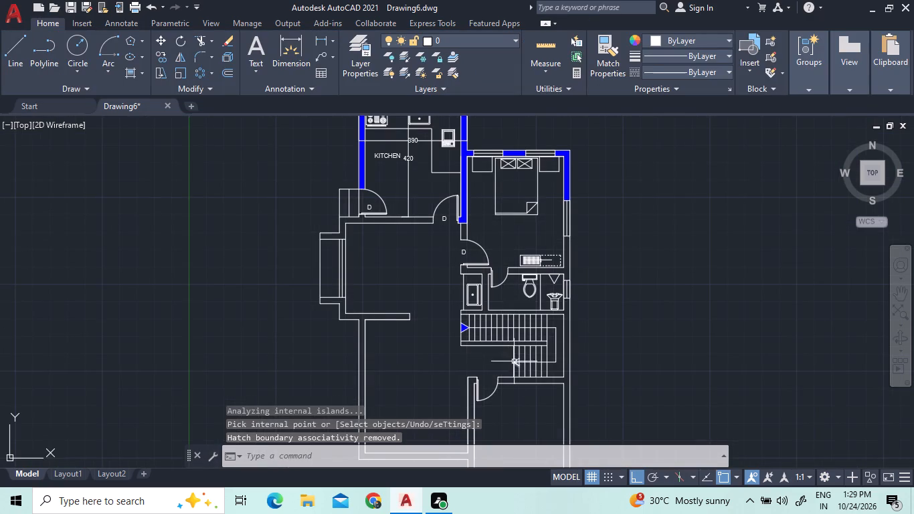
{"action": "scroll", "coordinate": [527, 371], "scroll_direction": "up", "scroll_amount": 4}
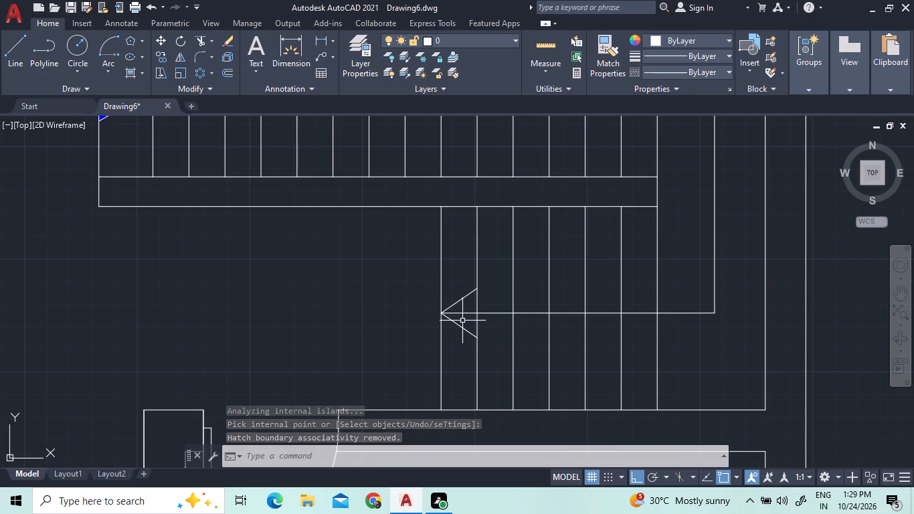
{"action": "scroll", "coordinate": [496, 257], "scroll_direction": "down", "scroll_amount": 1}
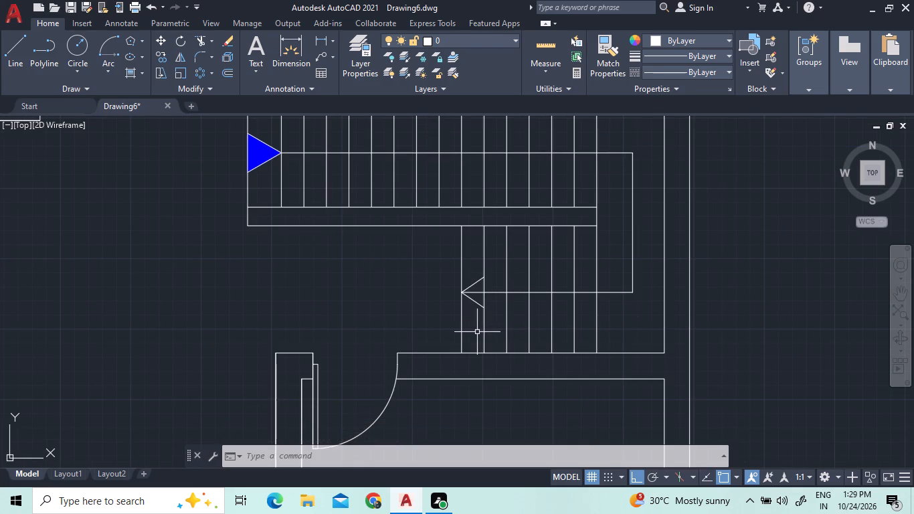
Copy the wardrobe with its dashed extension from the upper bedroom about 471 units straight south into the room below the staircase.
{"action": "scroll", "coordinate": [493, 270], "scroll_direction": "down", "scroll_amount": 2}
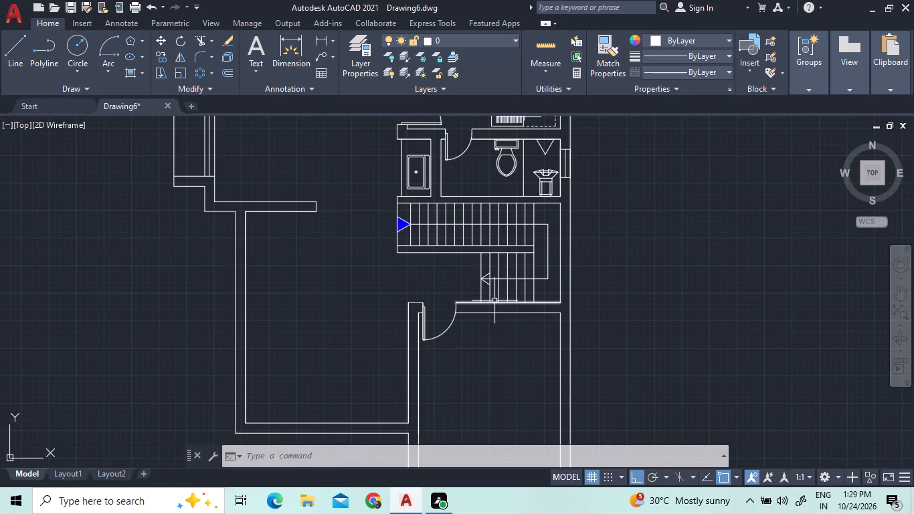
{"action": "scroll", "coordinate": [490, 301], "scroll_direction": "up", "scroll_amount": 1}
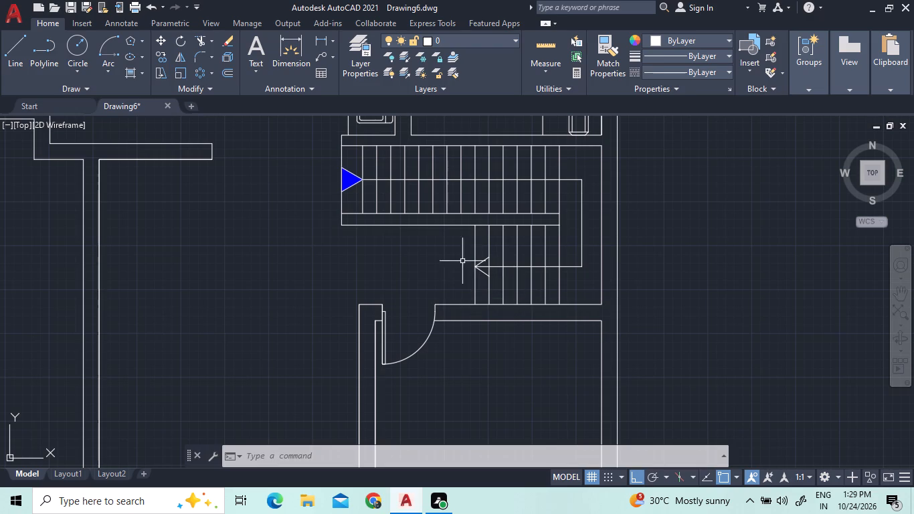
{"action": "scroll", "coordinate": [440, 287], "scroll_direction": "down", "scroll_amount": 2}
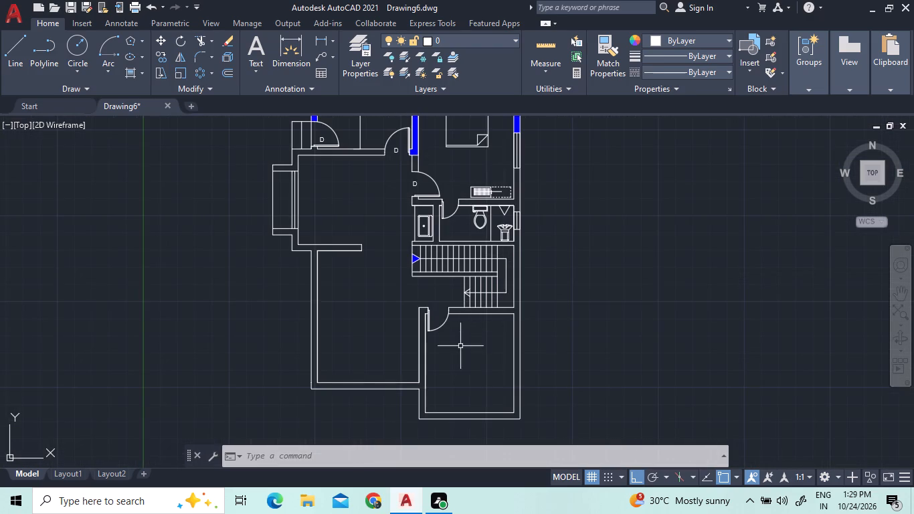
{"action": "middle_click_drag", "start_coordinate": [460, 349], "coordinate": [416, 286]}
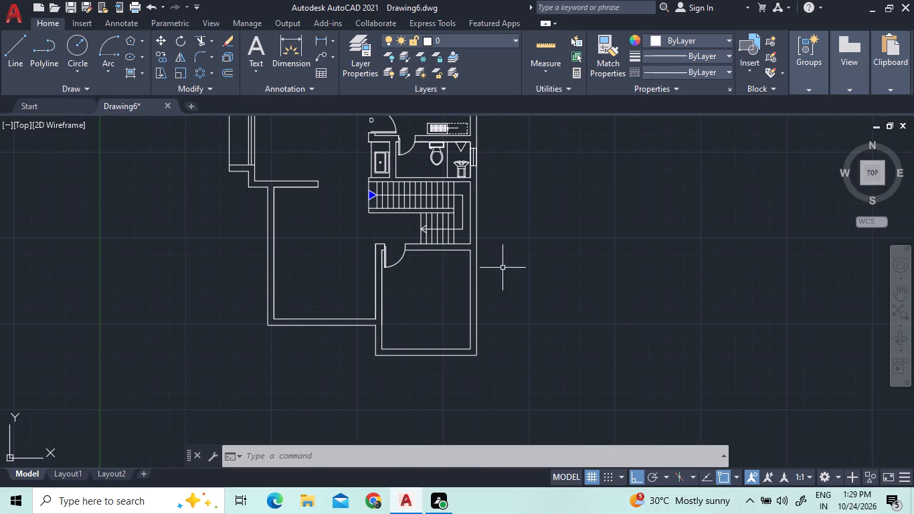
{"action": "middle_click_drag", "start_coordinate": [513, 319], "coordinate": [511, 369]}
{"action": "scroll", "coordinate": [511, 369], "scroll_direction": "up", "scroll_amount": 1}
{"action": "middle_click_drag", "start_coordinate": [476, 278], "coordinate": [480, 400]}
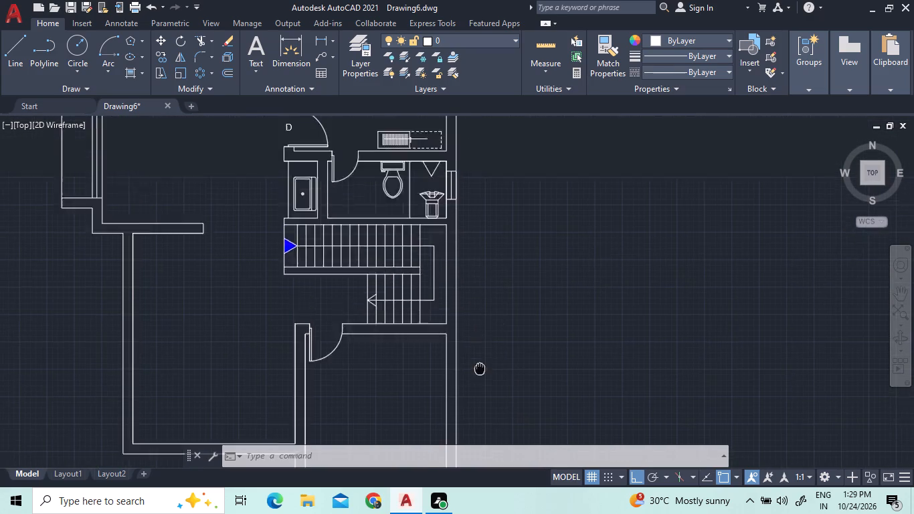
{"action": "middle_click_drag", "start_coordinate": [480, 400], "coordinate": [476, 424]}
{"action": "scroll", "coordinate": [387, 189], "scroll_direction": "up", "scroll_amount": 3}
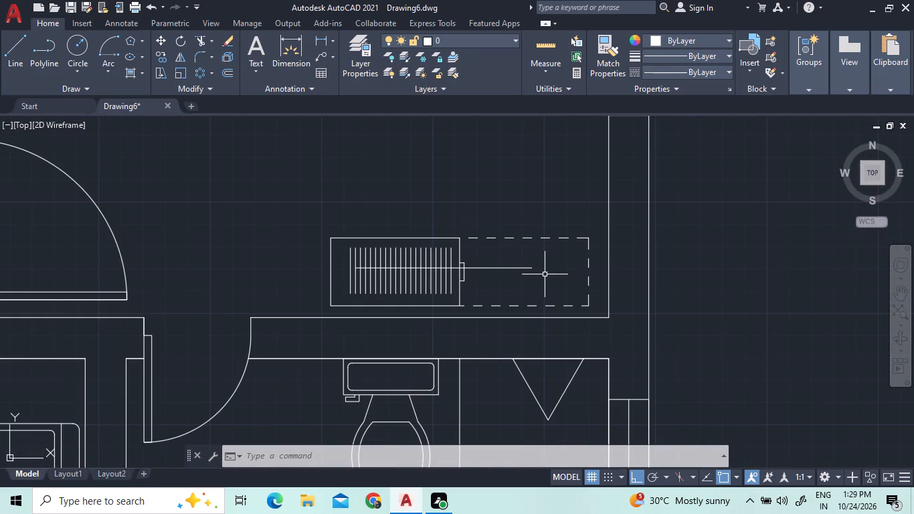
{"action": "left_click", "coordinate": [545, 274]}
{"action": "left_click", "coordinate": [306, 220]}
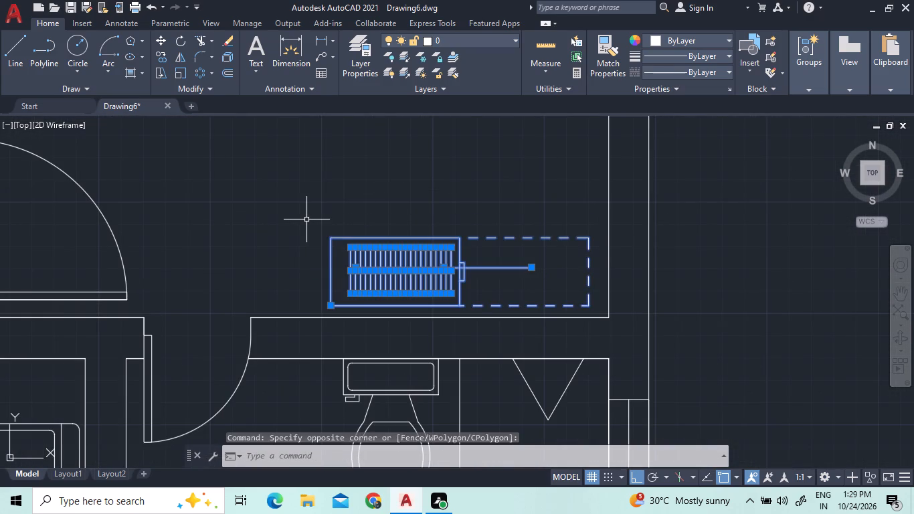
{"action": "right_click", "coordinate": [306, 220]}
{"action": "left_click", "coordinate": [354, 290]}
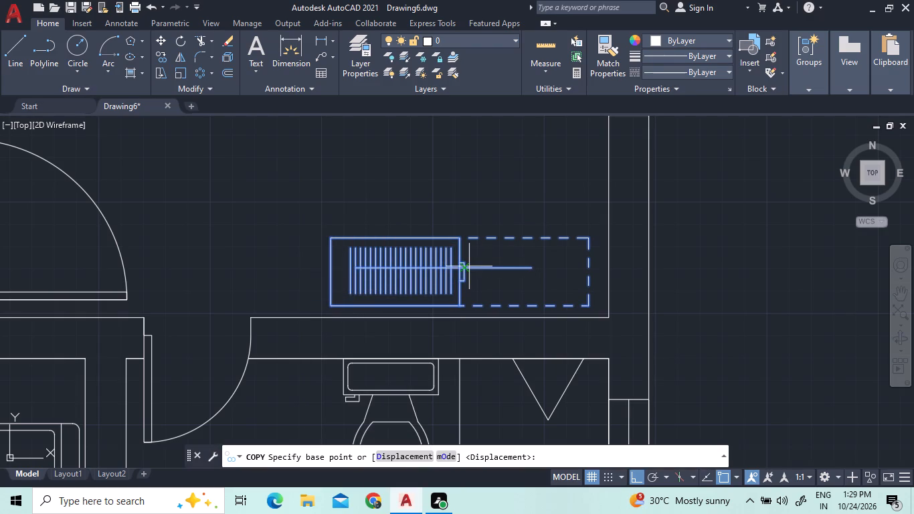
{"action": "left_click", "coordinate": [466, 270]}
{"action": "scroll", "coordinate": [422, 211], "scroll_direction": "down", "scroll_amount": 4}
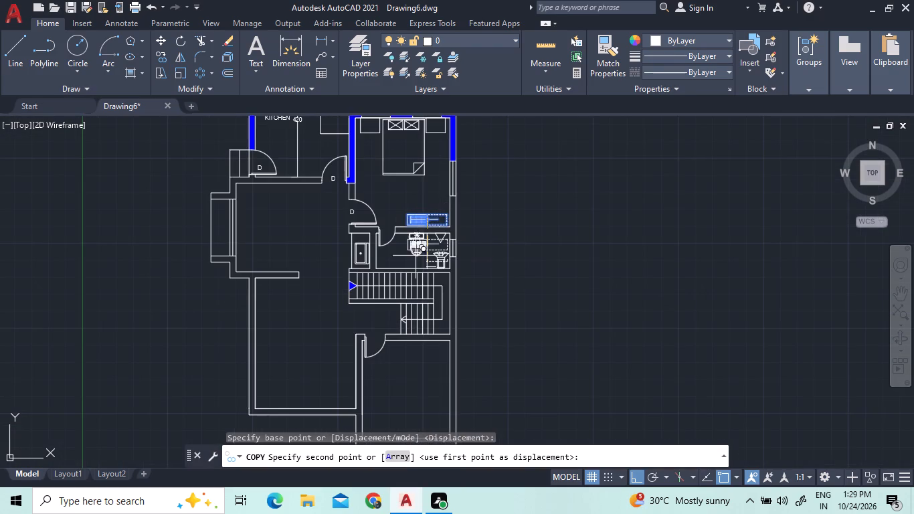
{"action": "scroll", "coordinate": [401, 387], "scroll_direction": "up", "scroll_amount": 3}
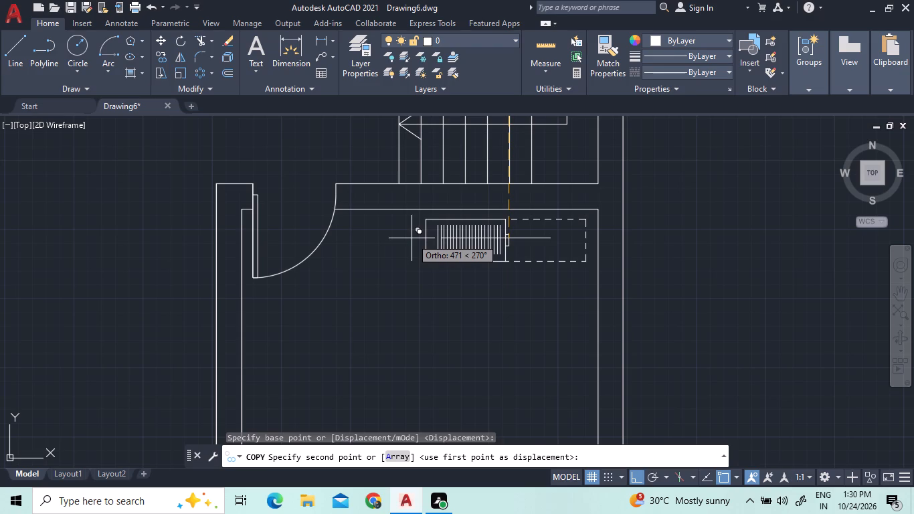
{"action": "left_click", "coordinate": [412, 238]}
{"action": "scroll", "coordinate": [398, 327], "scroll_direction": "down", "scroll_amount": 4}
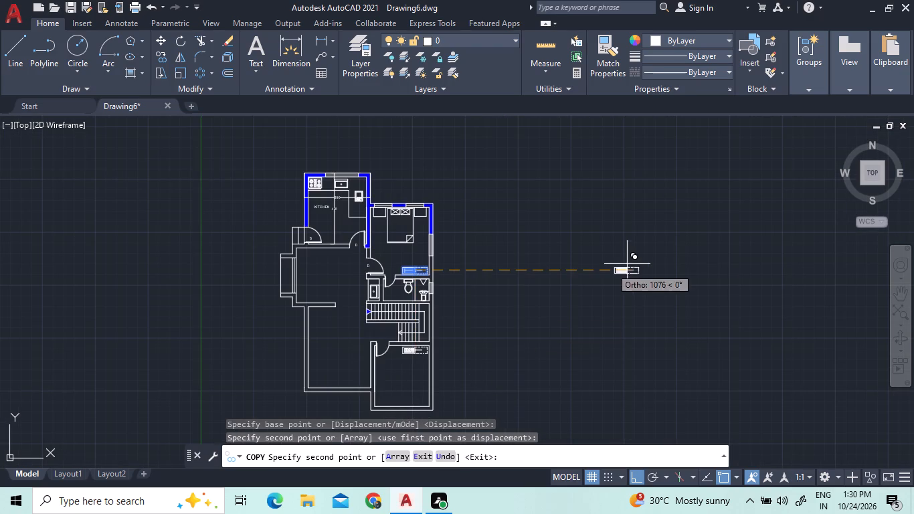
{"action": "right_click", "coordinate": [656, 253]}
{"action": "left_click", "coordinate": [666, 259]}
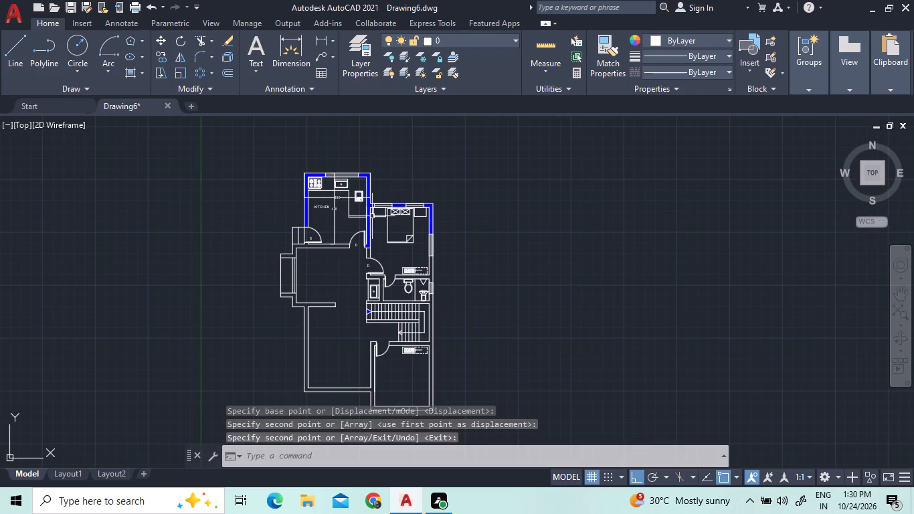
Copy the double bed with its pillows, folded corner and both nightstands about 936 units straight south into the room below the staircase.
{"action": "scroll", "coordinate": [381, 207], "scroll_direction": "up", "scroll_amount": 1}
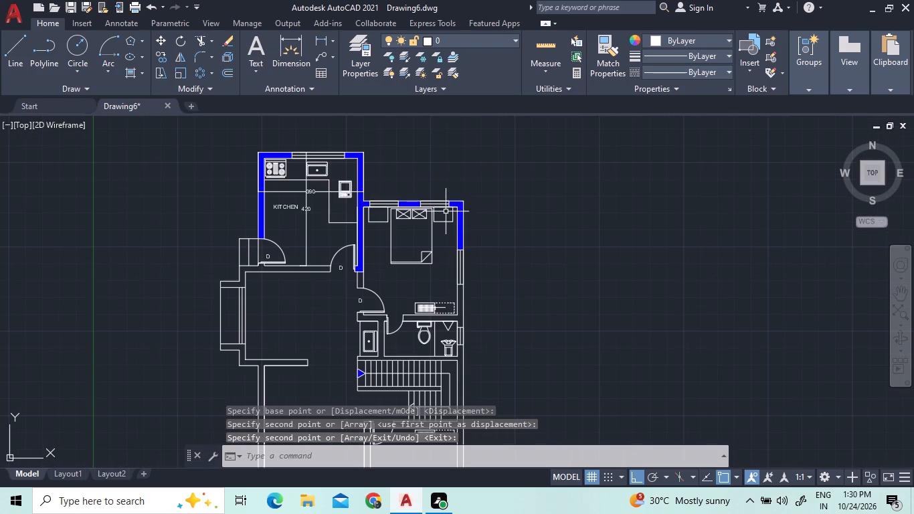
{"action": "scroll", "coordinate": [446, 223], "scroll_direction": "up", "scroll_amount": 2}
{"action": "left_click", "coordinate": [452, 242]}
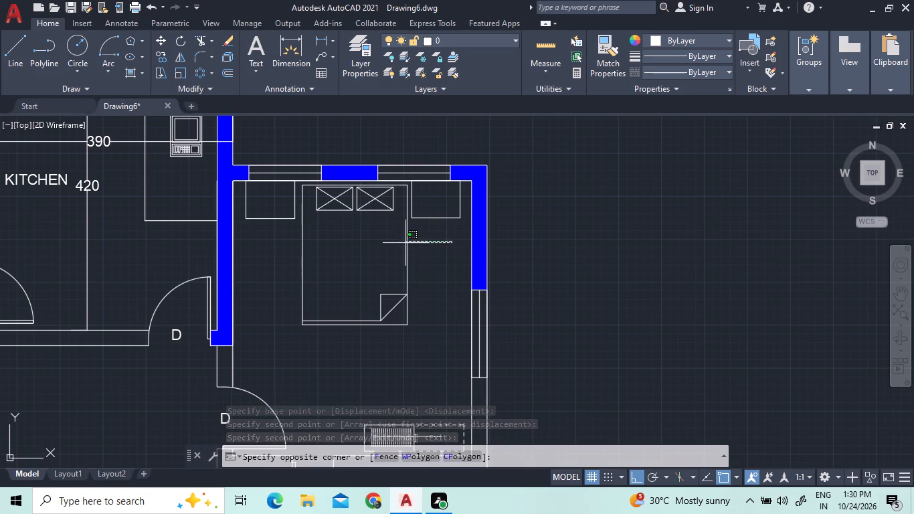
{"action": "left_click", "coordinate": [272, 201]}
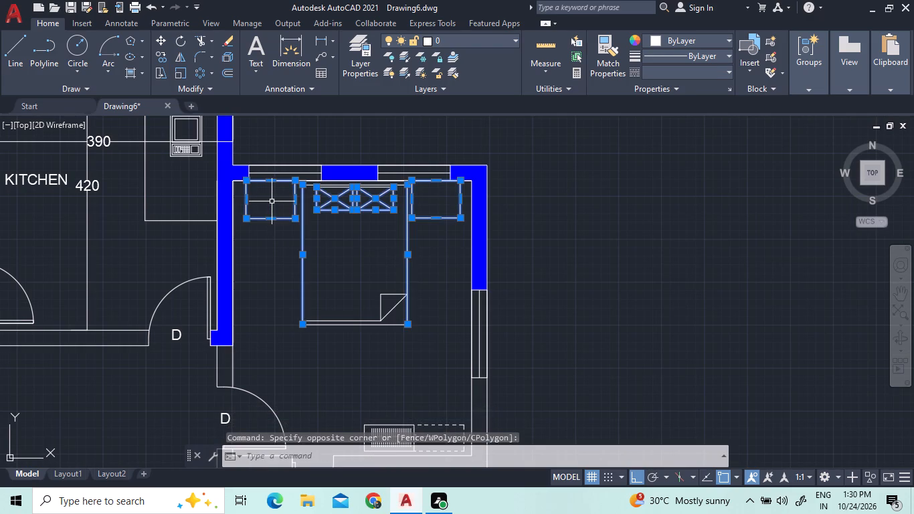
{"action": "scroll", "coordinate": [314, 195], "scroll_direction": "up", "scroll_amount": 3}
{"action": "left_click", "coordinate": [352, 157]}
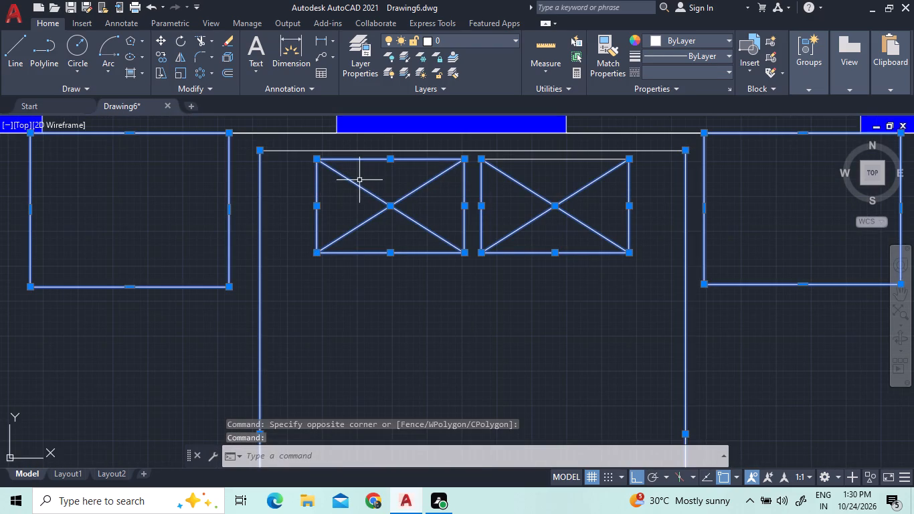
{"action": "left_click", "coordinate": [506, 161]}
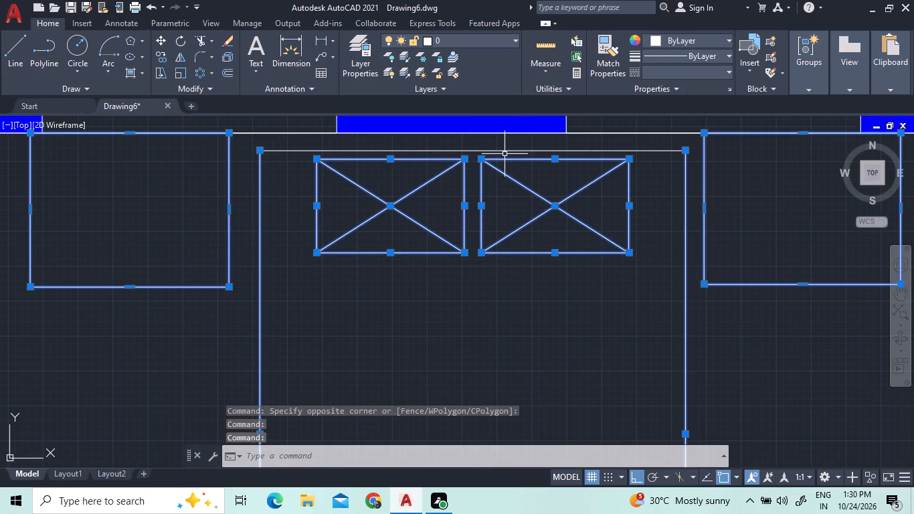
{"action": "left_click", "coordinate": [505, 154]}
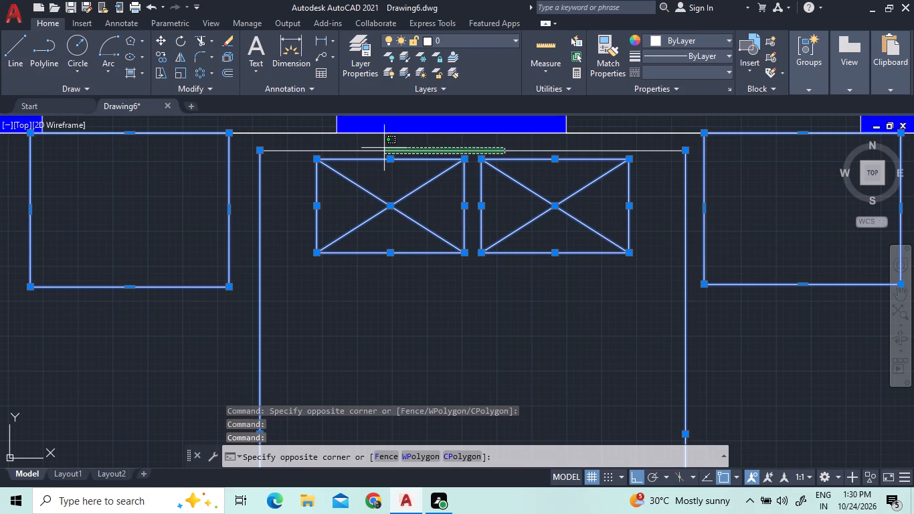
{"action": "left_click", "coordinate": [385, 142]}
{"action": "scroll", "coordinate": [409, 269], "scroll_direction": "down", "scroll_amount": 2}
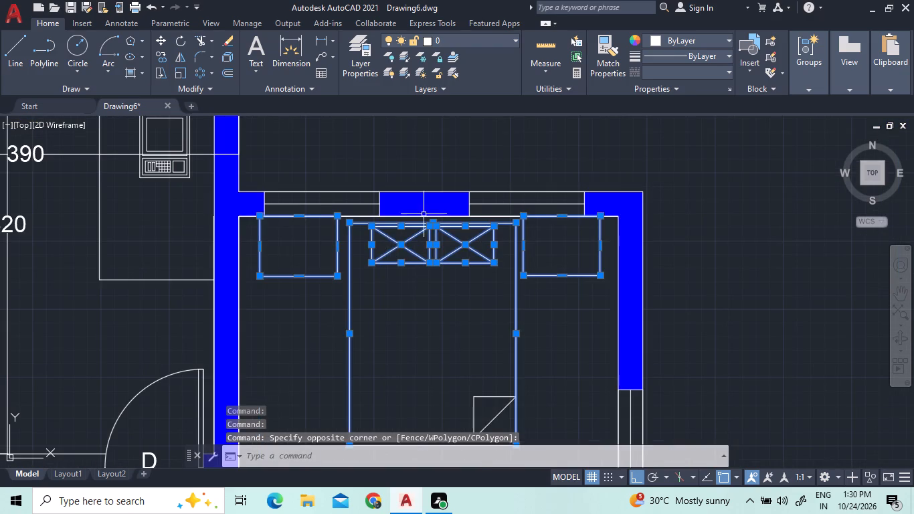
{"action": "scroll", "coordinate": [418, 211], "scroll_direction": "down", "scroll_amount": 1}
{"action": "scroll", "coordinate": [444, 369], "scroll_direction": "up", "scroll_amount": 3}
{"action": "left_click", "coordinate": [447, 369]}
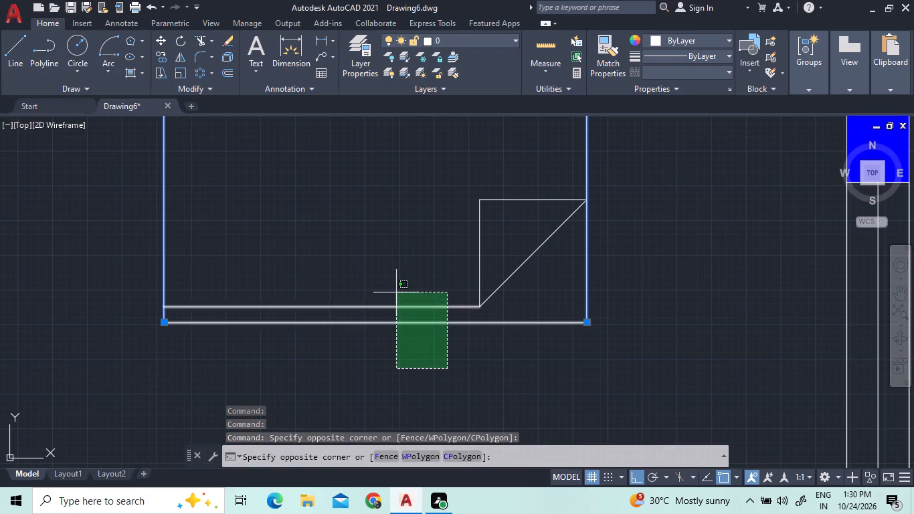
{"action": "left_click", "coordinate": [396, 292]}
{"action": "left_click", "coordinate": [537, 278]}
{"action": "left_click", "coordinate": [457, 183]}
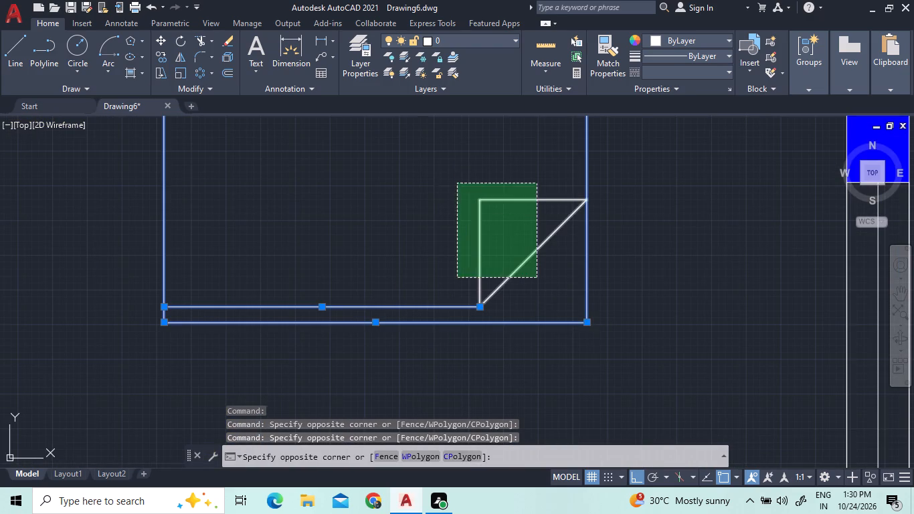
{"action": "right_click", "coordinate": [448, 231]}
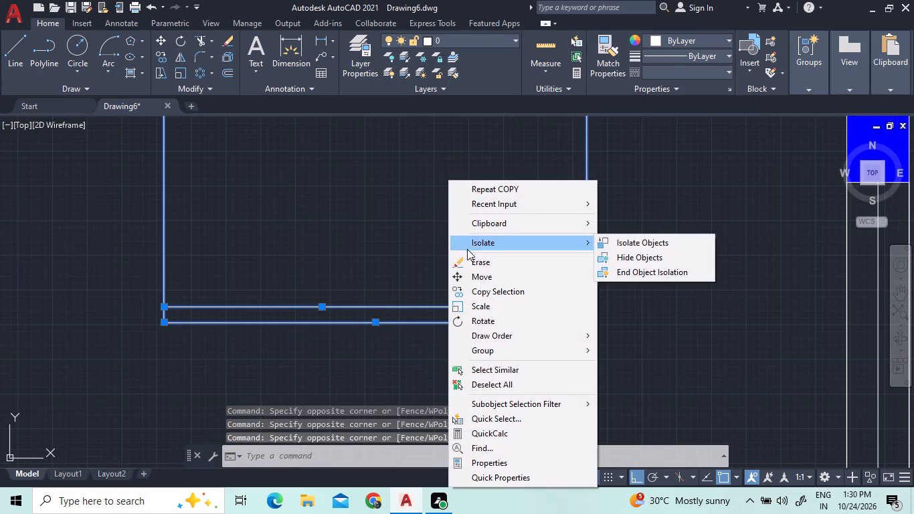
{"action": "left_click", "coordinate": [472, 289]}
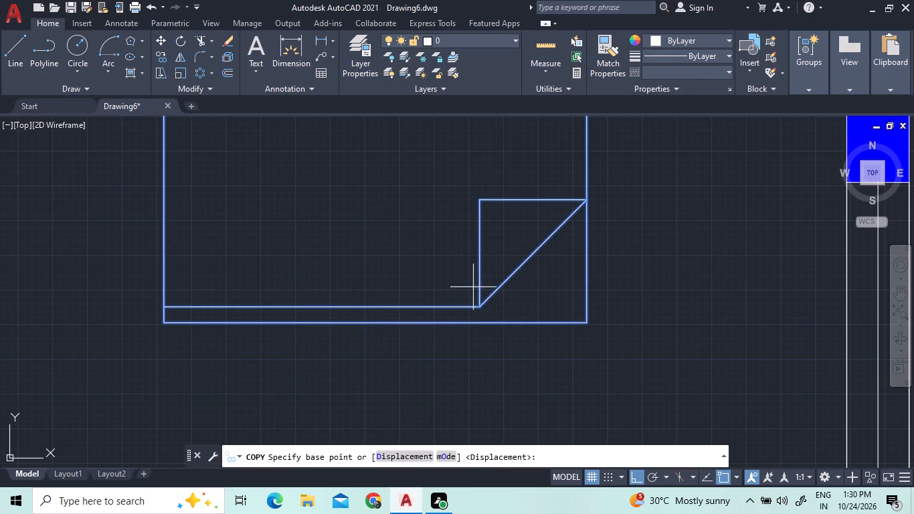
{"action": "scroll", "coordinate": [410, 296], "scroll_direction": "down", "scroll_amount": 3}
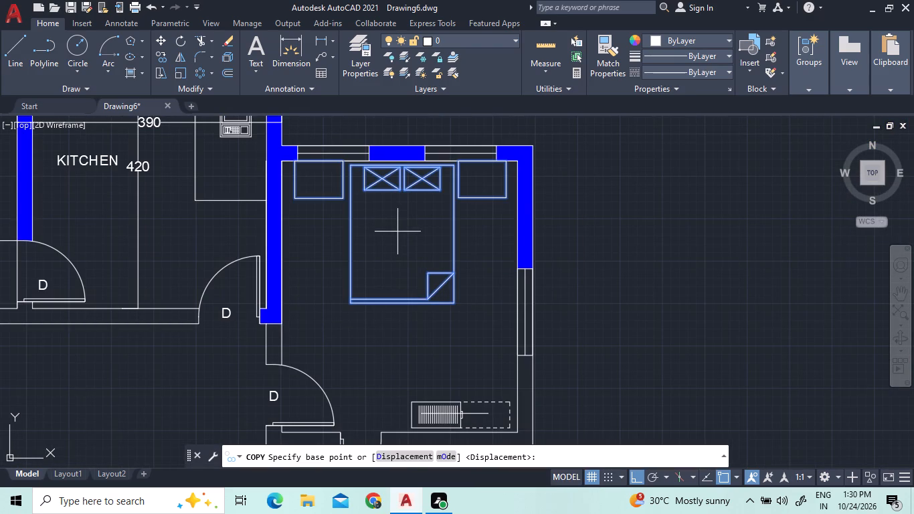
{"action": "left_click", "coordinate": [397, 232]}
{"action": "scroll", "coordinate": [435, 204], "scroll_direction": "down", "scroll_amount": 4}
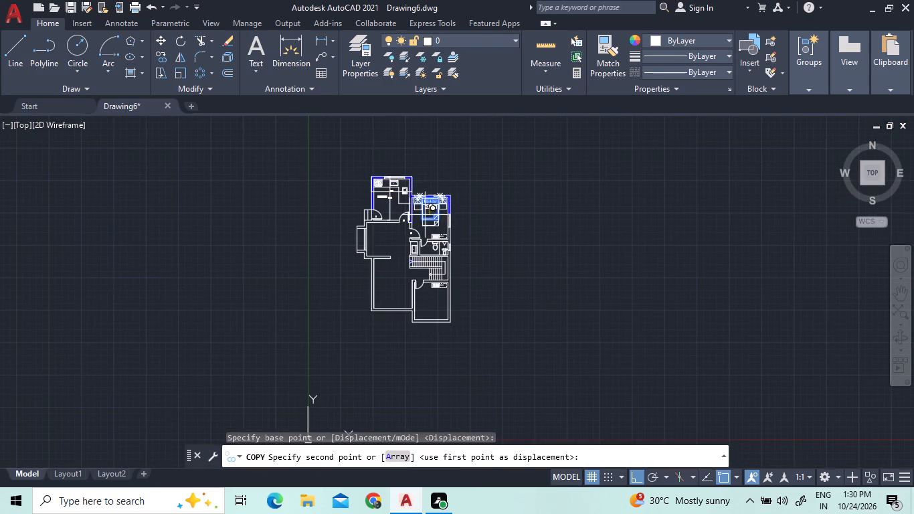
{"action": "scroll", "coordinate": [428, 350], "scroll_direction": "up", "scroll_amount": 3}
{"action": "scroll", "coordinate": [464, 303], "scroll_direction": "down", "scroll_amount": 1}
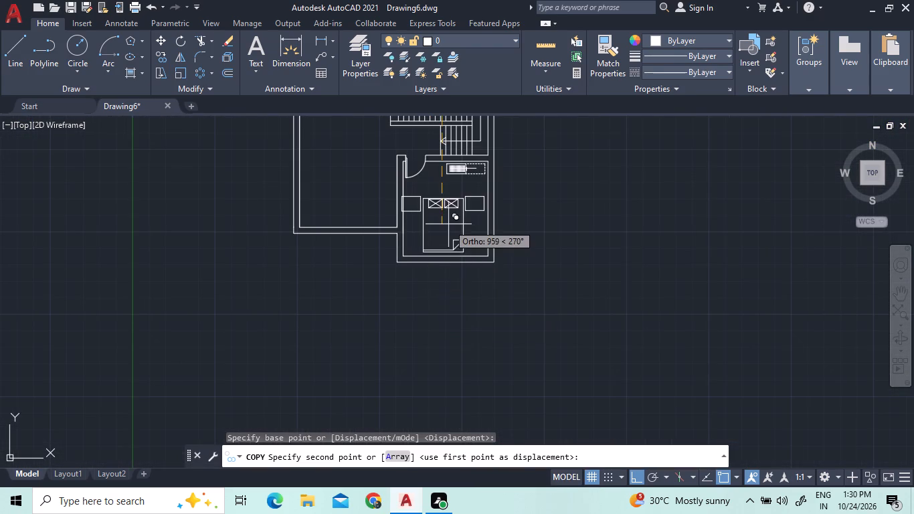
{"action": "scroll", "coordinate": [448, 224], "scroll_direction": "up", "scroll_amount": 1}
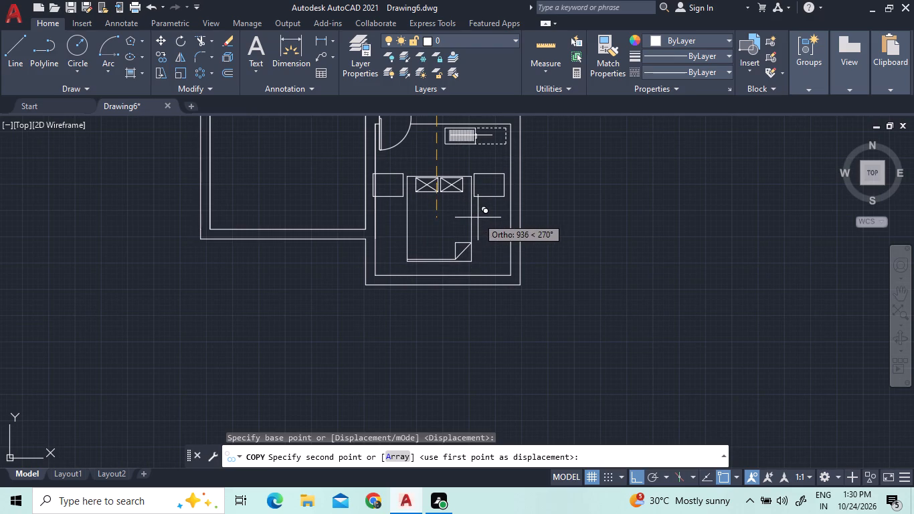
{"action": "left_click", "coordinate": [478, 218]}
{"action": "right_click", "coordinate": [597, 243]}
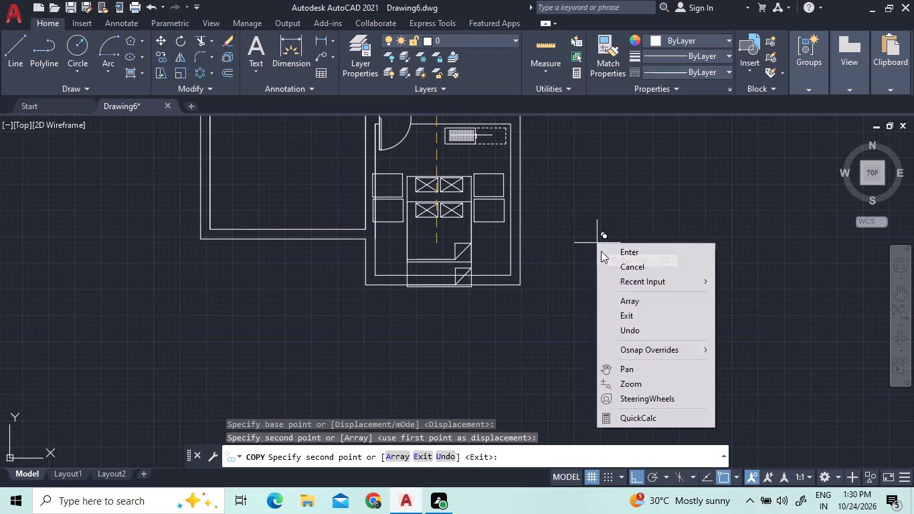
{"action": "left_click", "coordinate": [606, 253]}
Rotate the copied bed, pillows and both nightstands 180° about the west nightstand's upper-left corner.
{"action": "left_click", "coordinate": [481, 264]}
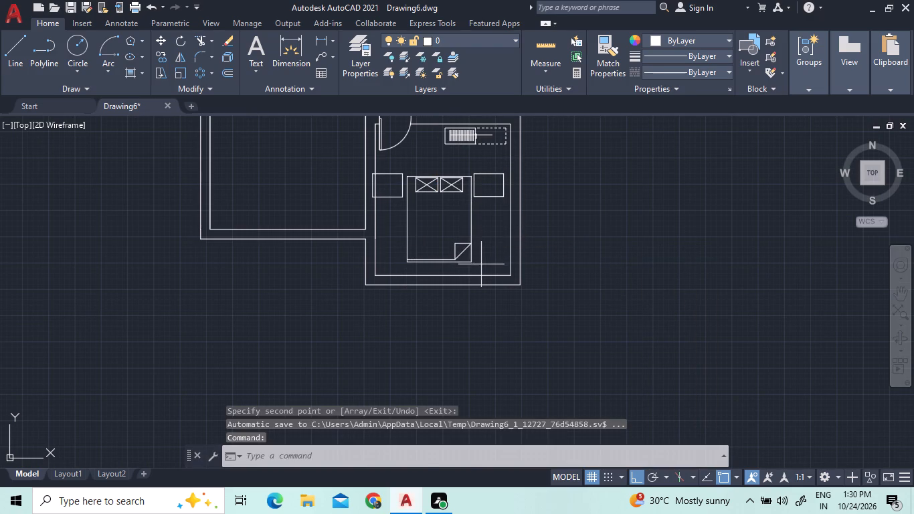
{"action": "left_click", "coordinate": [395, 169]}
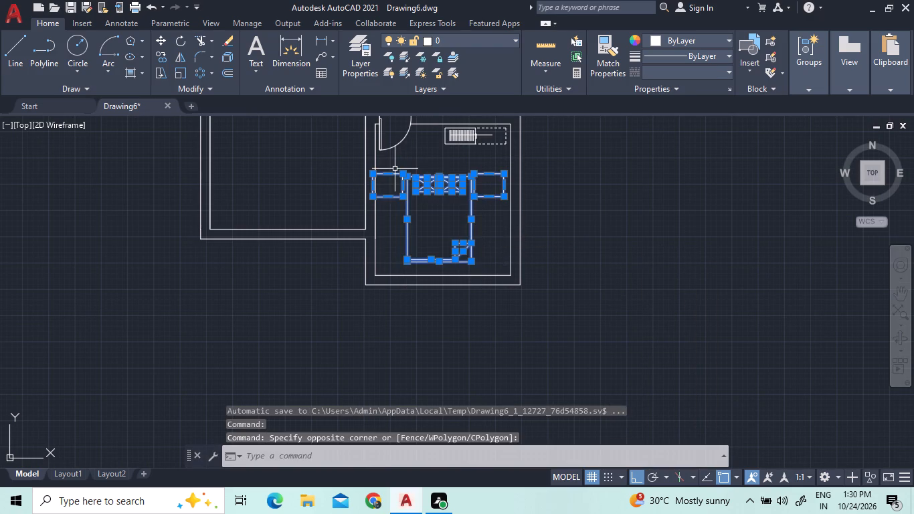
{"action": "scroll", "coordinate": [396, 157], "scroll_direction": "up", "scroll_amount": 4}
{"action": "right_click", "coordinate": [474, 225]}
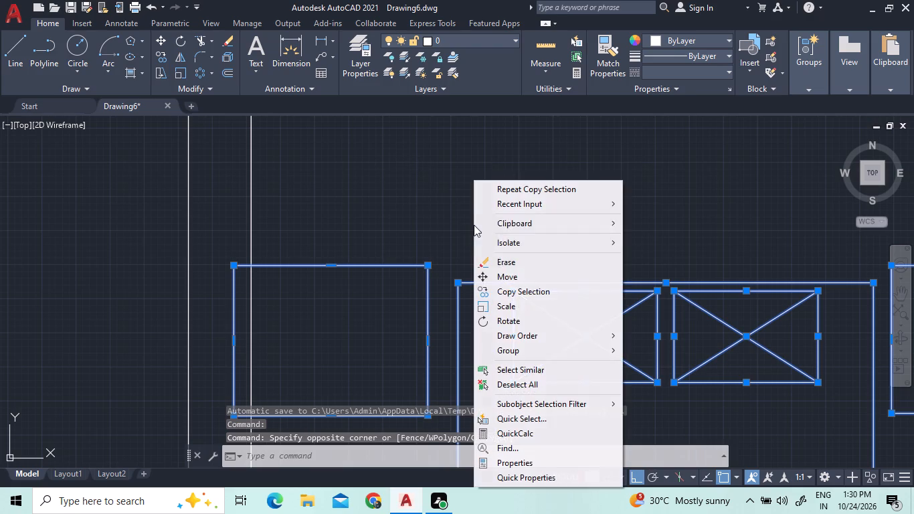
{"action": "left_click", "coordinate": [502, 317]}
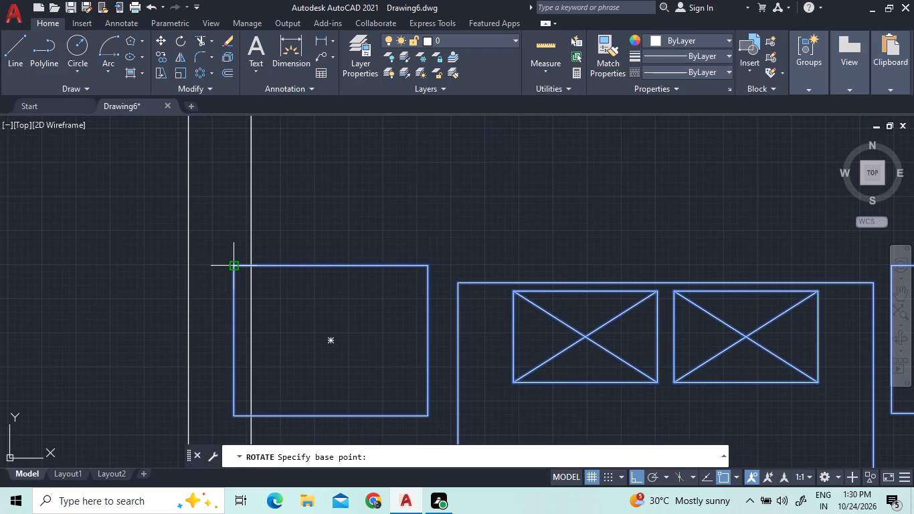
{"action": "left_click", "coordinate": [234, 263]}
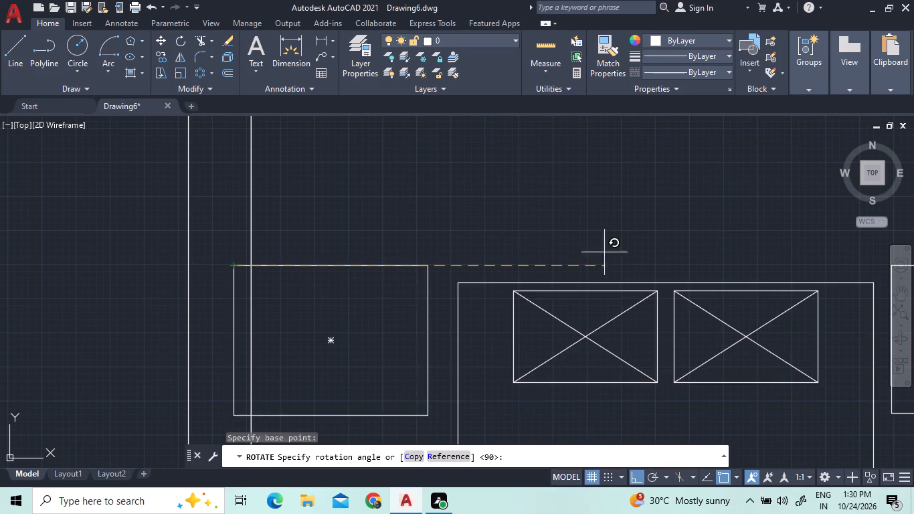
{"action": "scroll", "coordinate": [509, 255], "scroll_direction": "down", "scroll_amount": 3}
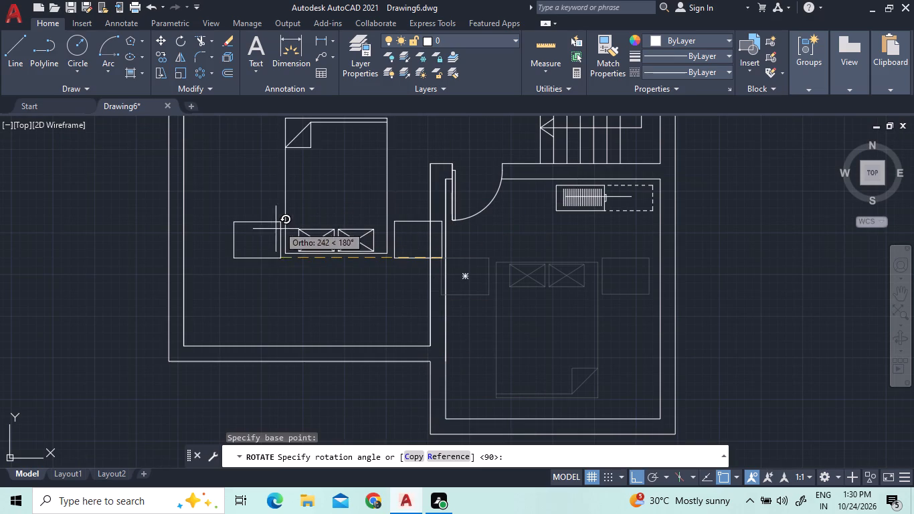
{"action": "scroll", "coordinate": [240, 266], "scroll_direction": "up", "scroll_amount": 2}
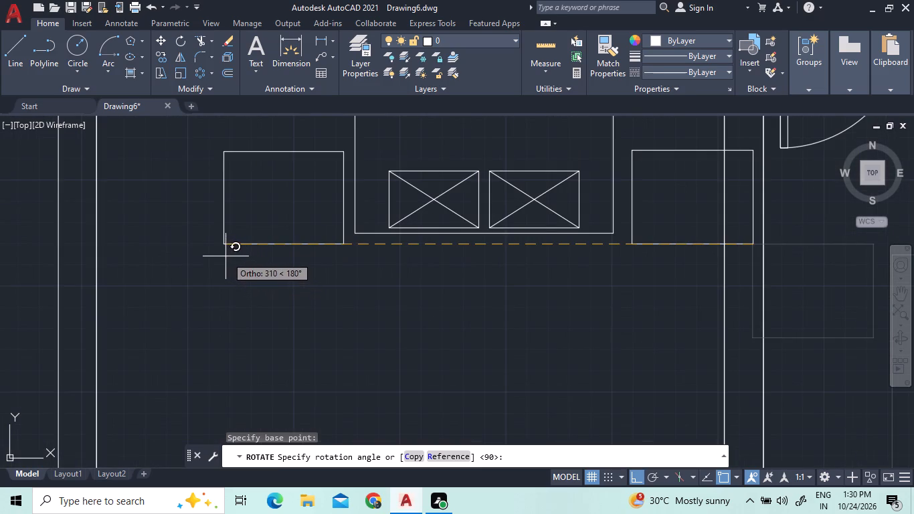
{"action": "left_click", "coordinate": [219, 256]}
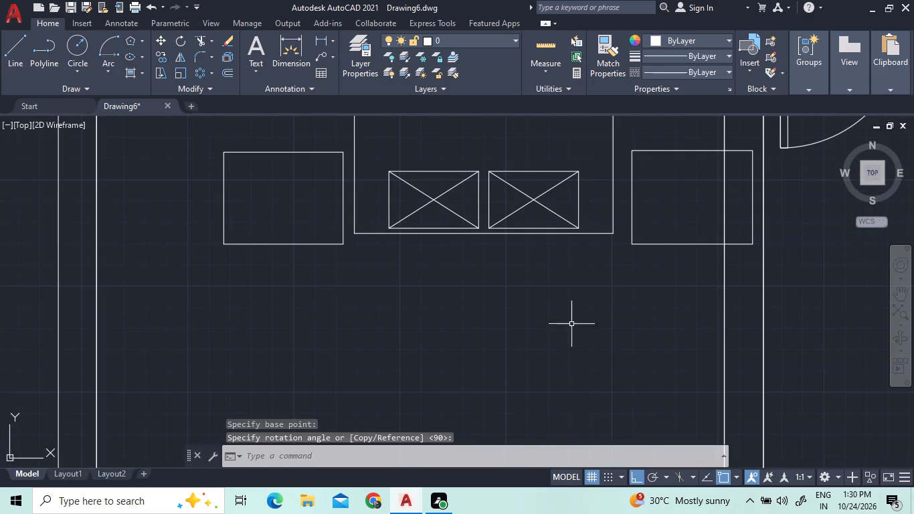
Move the rotated bed and nightstands freely, with Ortho off, into the room below the staircase, pillows towards its south wall.
{"action": "left_click", "coordinate": [646, 213]}
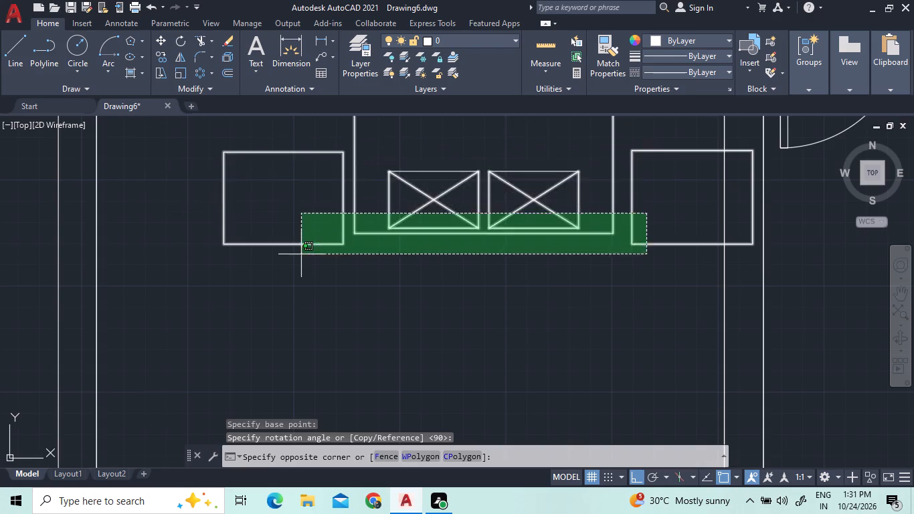
{"action": "scroll", "coordinate": [301, 257], "scroll_direction": "down", "scroll_amount": 2}
{"action": "scroll", "coordinate": [286, 172], "scroll_direction": "down", "scroll_amount": 1}
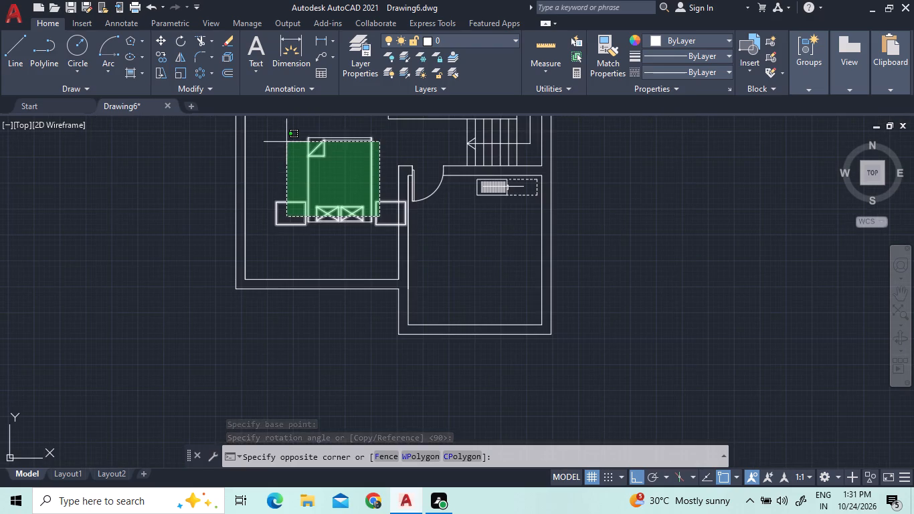
{"action": "left_click", "coordinate": [293, 128]}
{"action": "scroll", "coordinate": [331, 242], "scroll_direction": "up", "scroll_amount": 3}
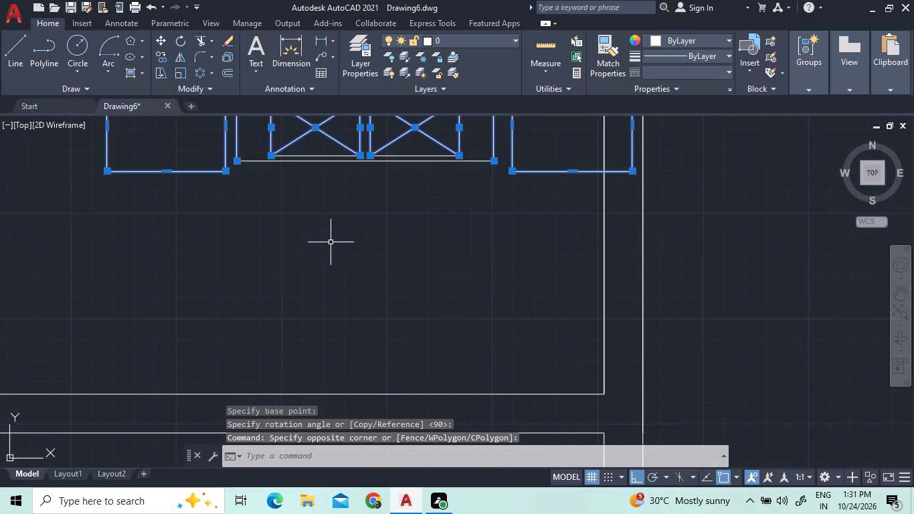
{"action": "left_click", "coordinate": [455, 183]}
{"action": "left_click", "coordinate": [323, 152]}
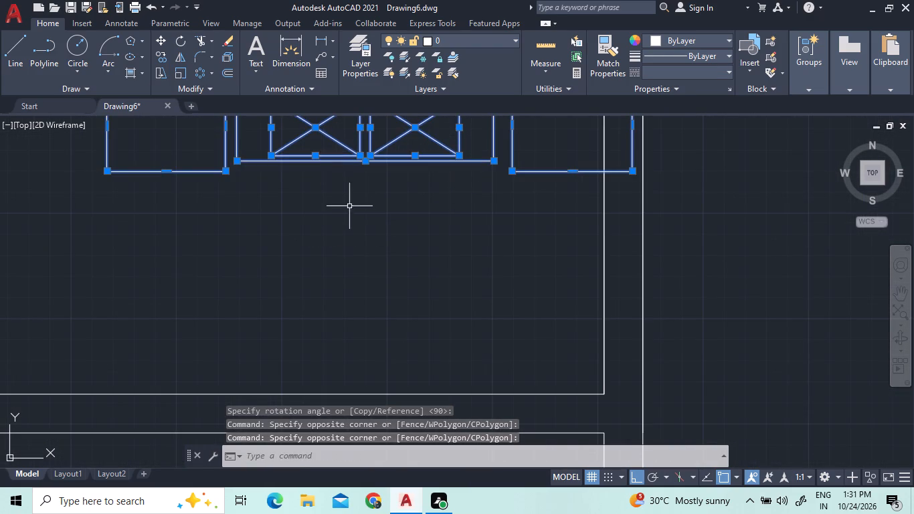
{"action": "scroll", "coordinate": [347, 312], "scroll_direction": "down", "scroll_amount": 2}
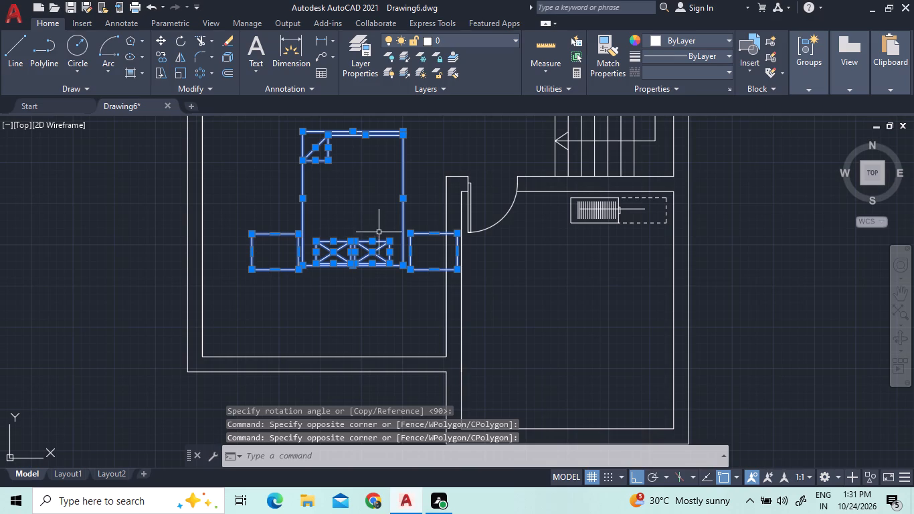
{"action": "right_click", "coordinate": [363, 200]}
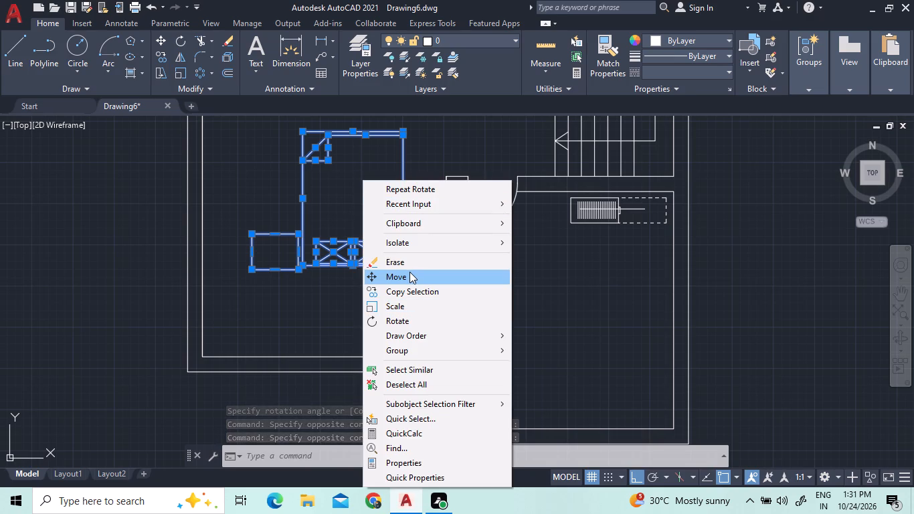
{"action": "left_click", "coordinate": [409, 272]}
{"action": "left_click", "coordinate": [356, 204]}
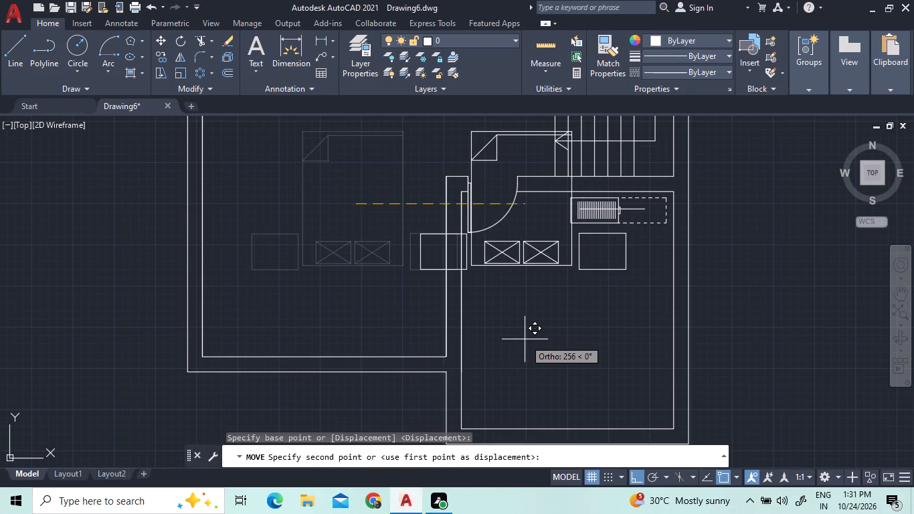
{"action": "key", "text": "F8"}
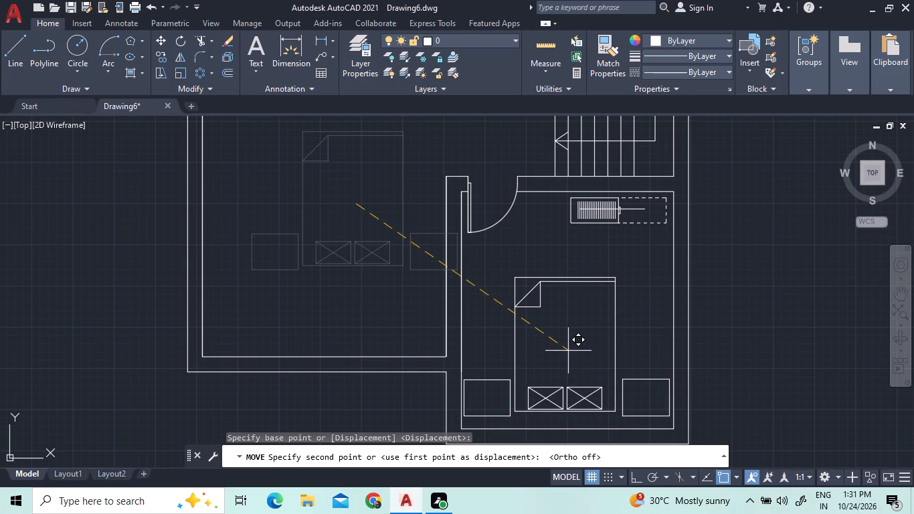
{"action": "left_click", "coordinate": [568, 351]}
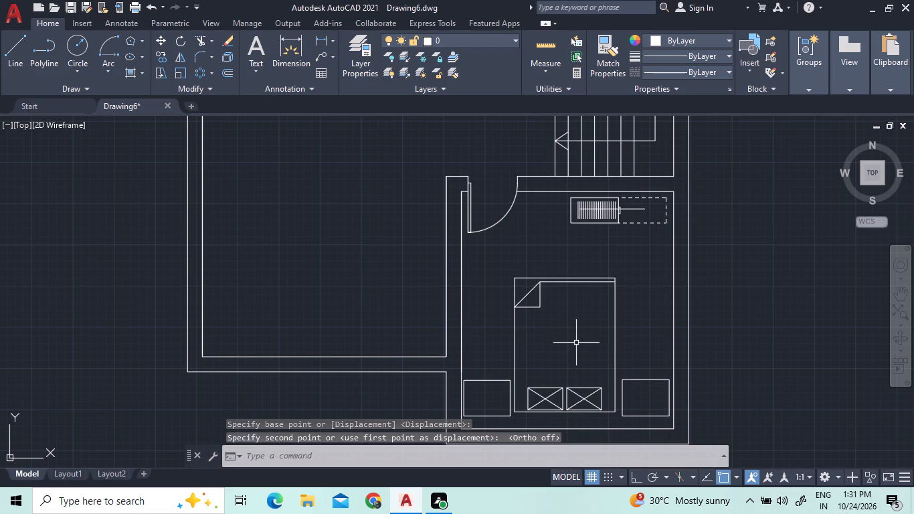
Fill the remaining unfilled walls with a solid blue hatch, from the upper bedroom's east wall to the southern bedroom and the bay window's walls.
{"action": "scroll", "coordinate": [589, 353], "scroll_direction": "down", "scroll_amount": 2}
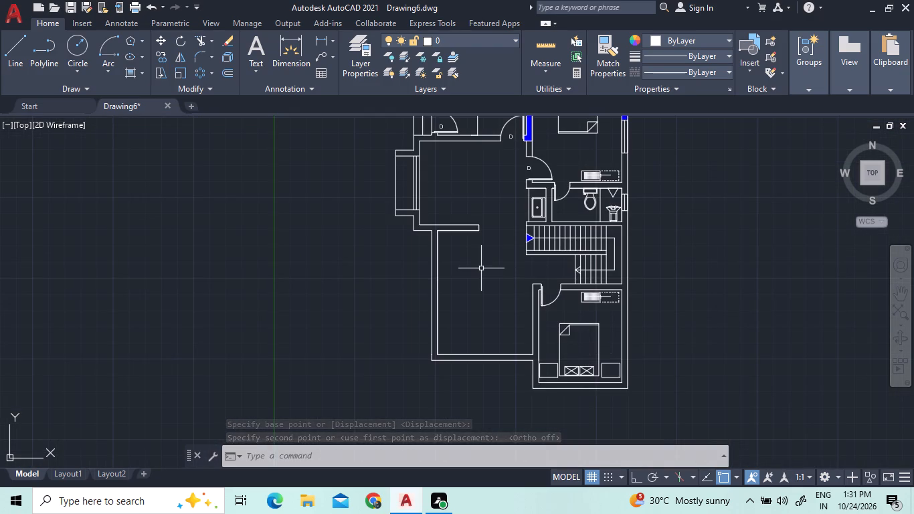
{"action": "middle_click_drag", "start_coordinate": [481, 268], "coordinate": [308, 355]}
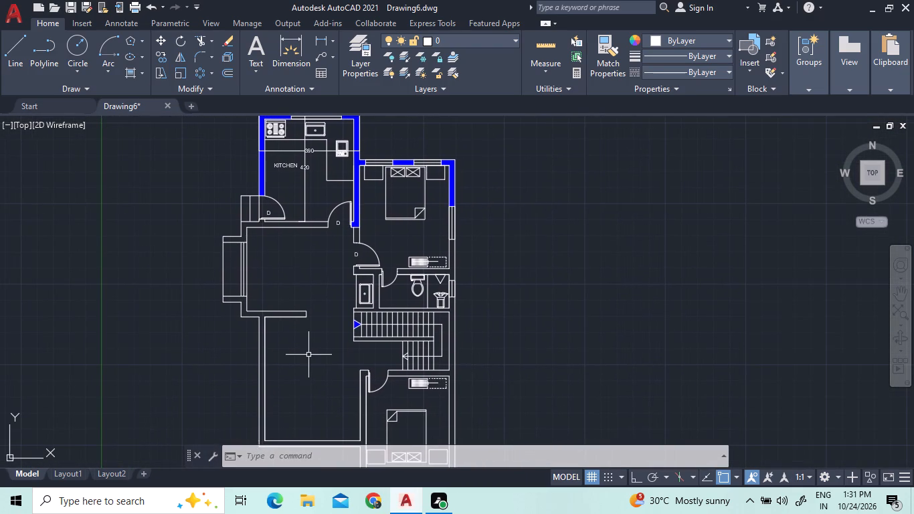
{"action": "middle_click_drag", "start_coordinate": [282, 351], "coordinate": [282, 349]}
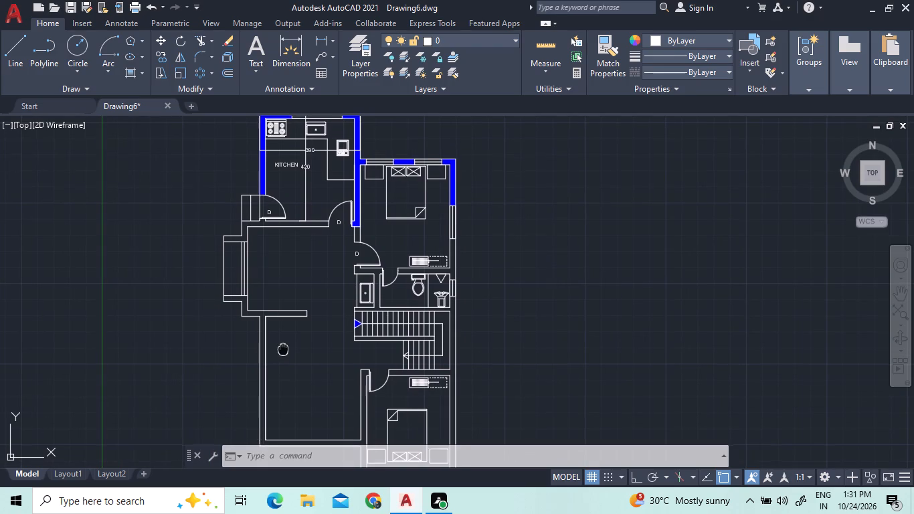
{"action": "middle_click_drag", "start_coordinate": [282, 349], "coordinate": [266, 339]}
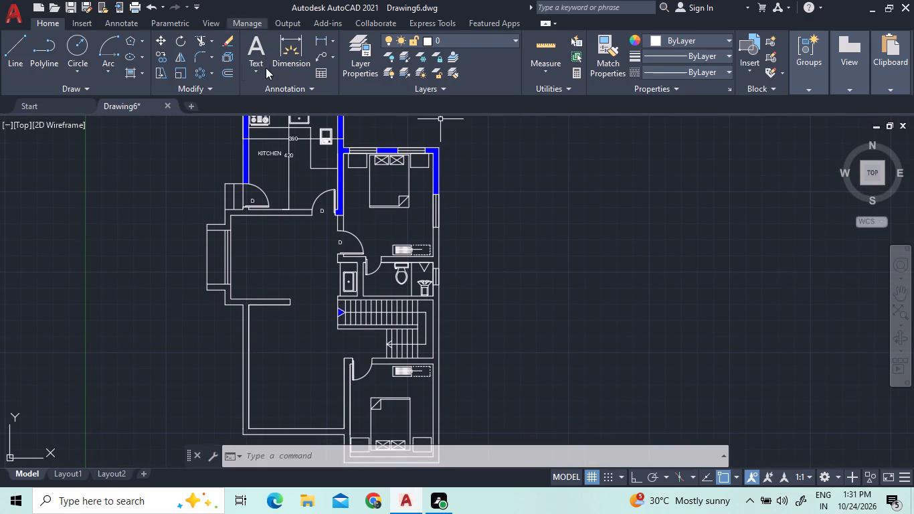
{"action": "left_click", "coordinate": [126, 71]}
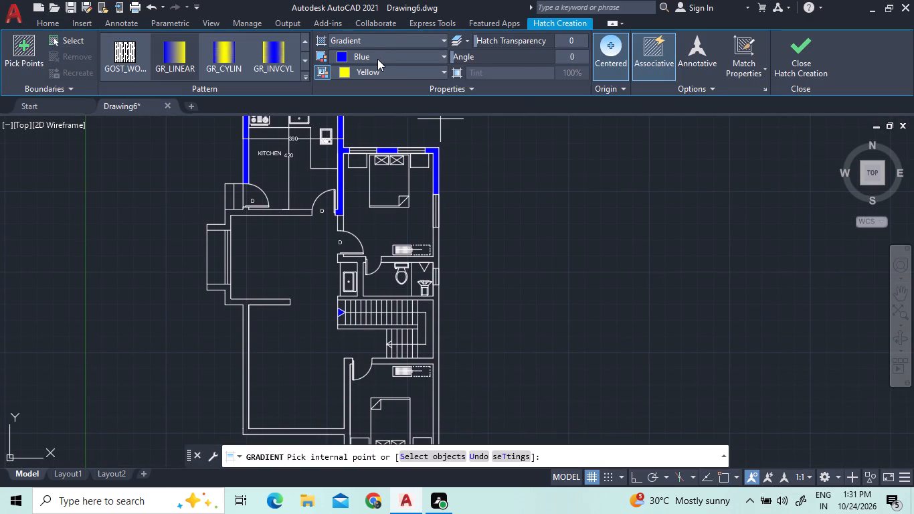
{"action": "left_click", "coordinate": [377, 59]}
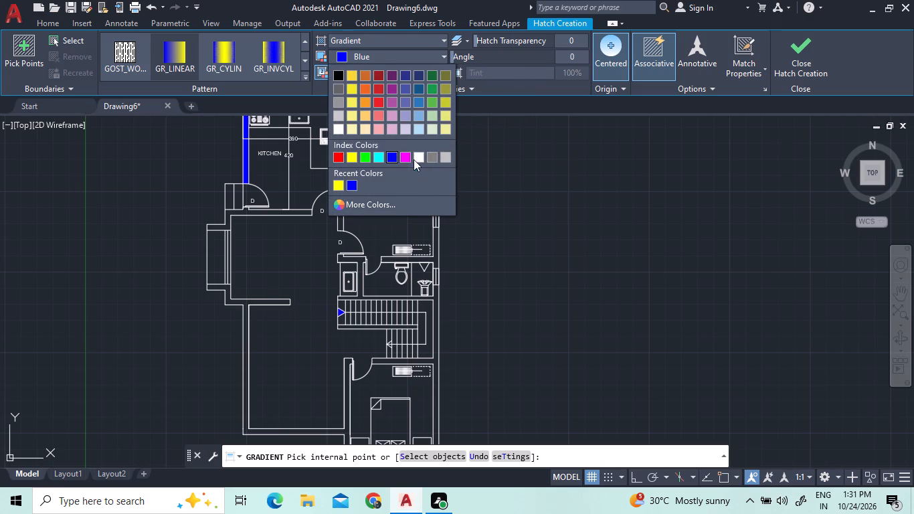
{"action": "left_click", "coordinate": [351, 189]}
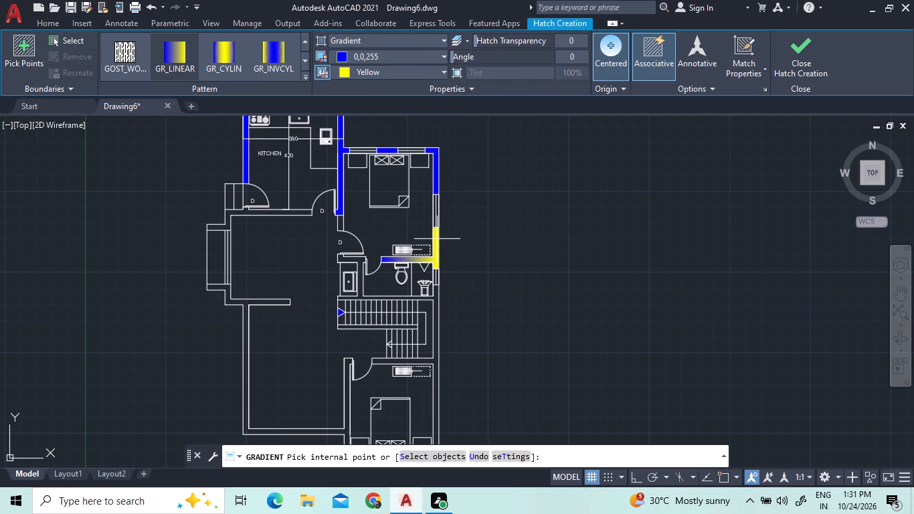
{"action": "left_click", "coordinate": [344, 41]}
{"action": "left_click", "coordinate": [343, 57]}
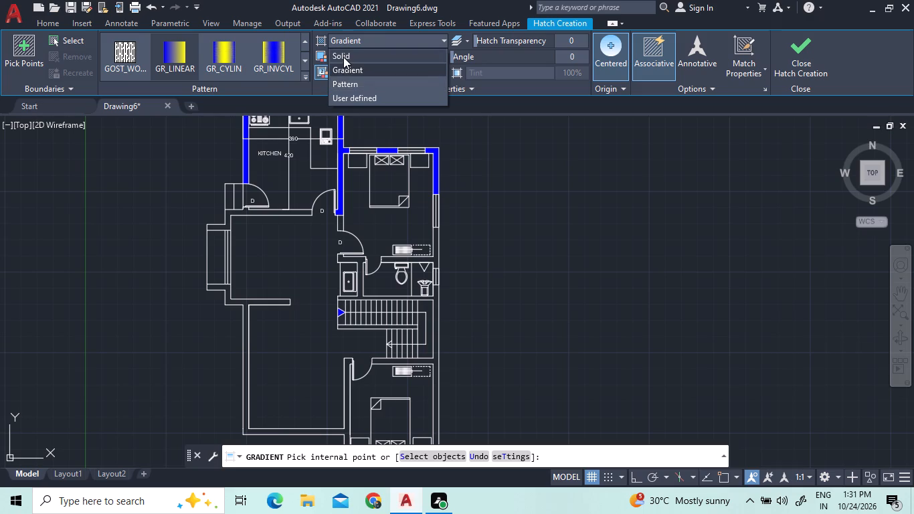
{"action": "left_click", "coordinate": [435, 250]}
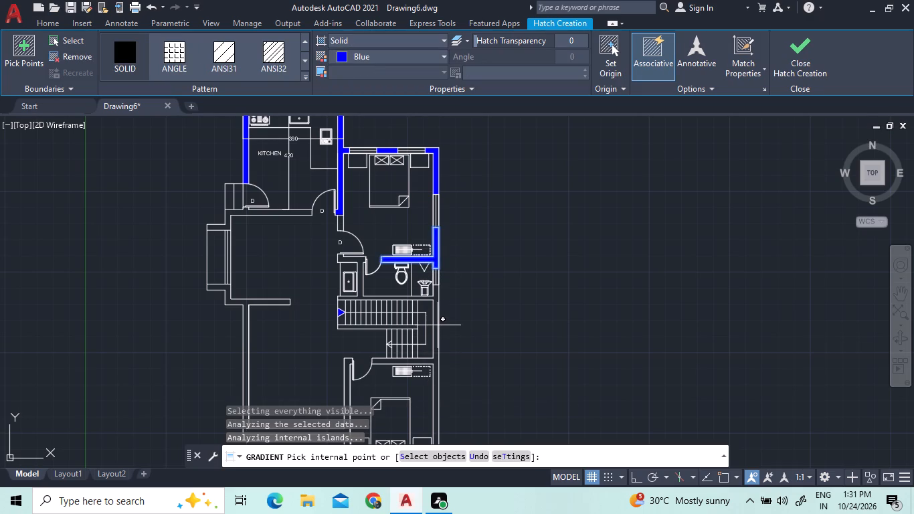
{"action": "left_click", "coordinate": [438, 325]}
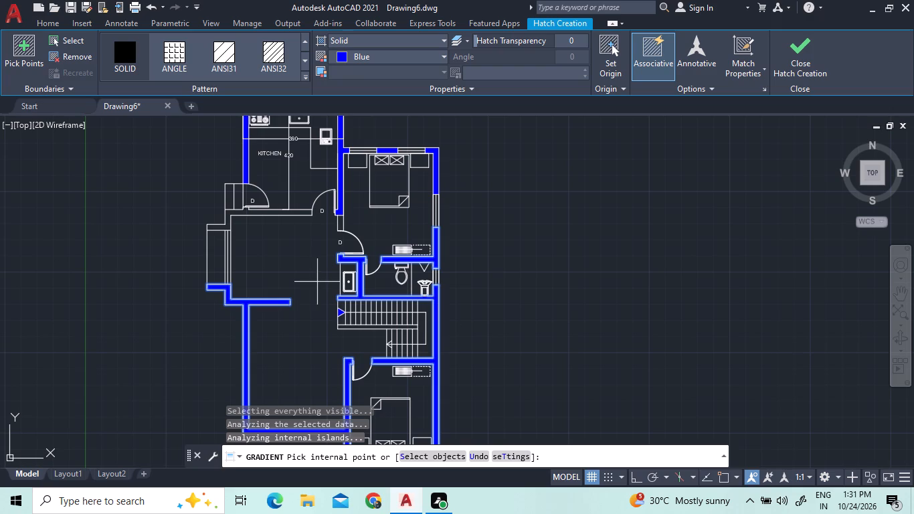
{"action": "left_click", "coordinate": [233, 211]}
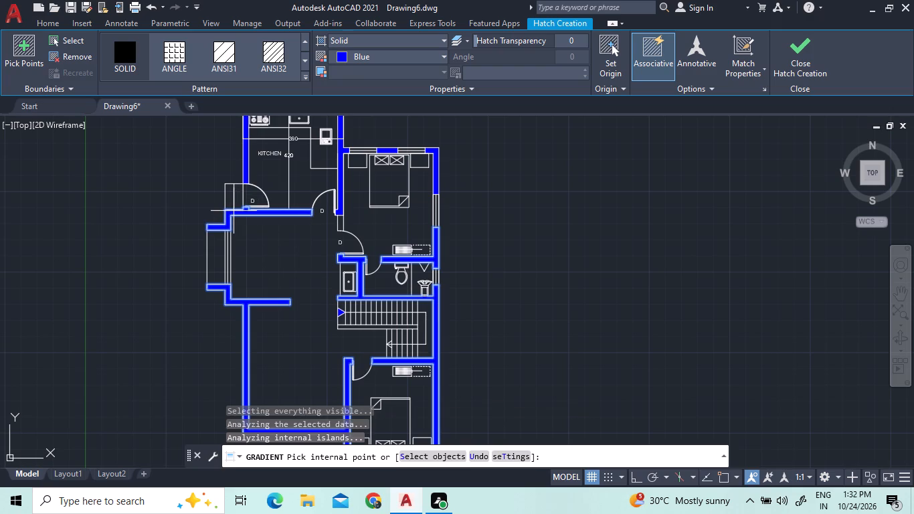
{"action": "scroll", "coordinate": [329, 350], "scroll_direction": "down", "scroll_amount": 1}
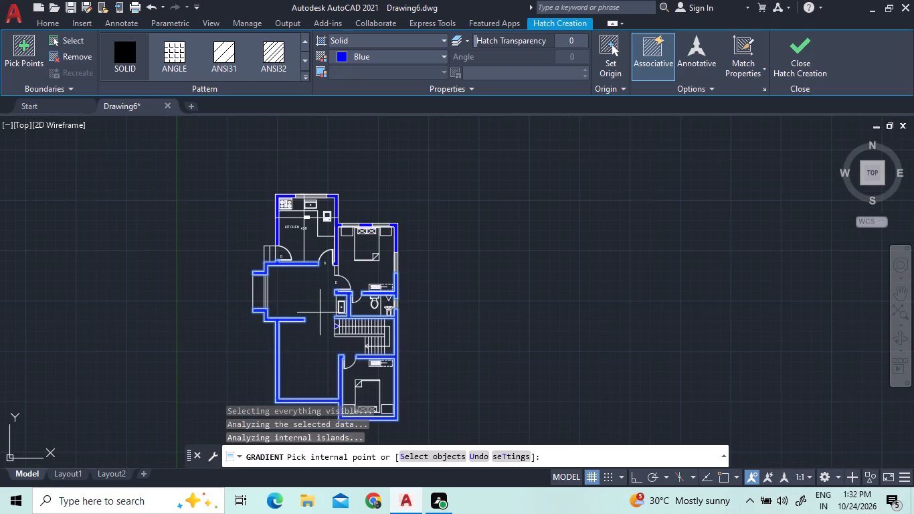
{"action": "scroll", "coordinate": [307, 272], "scroll_direction": "down", "scroll_amount": 1}
{"action": "scroll", "coordinate": [321, 380], "scroll_direction": "up", "scroll_amount": 4}
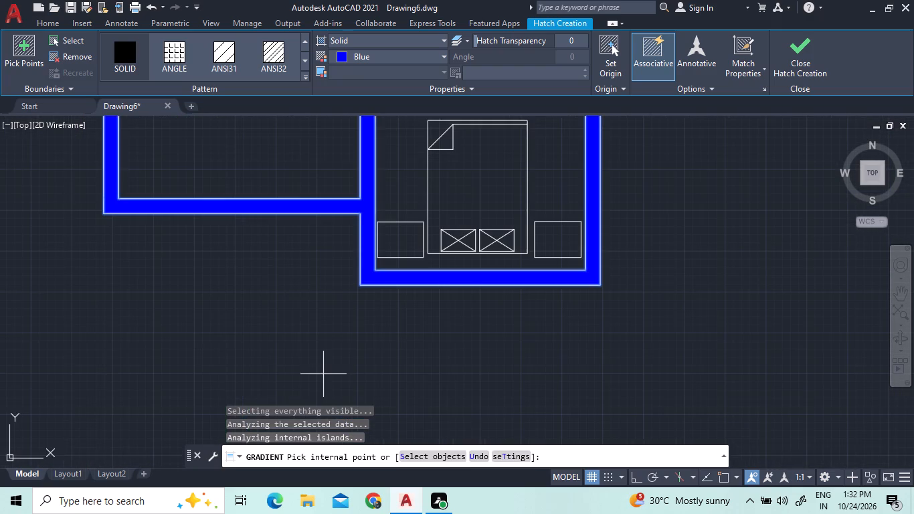
{"action": "scroll", "coordinate": [329, 367], "scroll_direction": "down", "scroll_amount": 1}
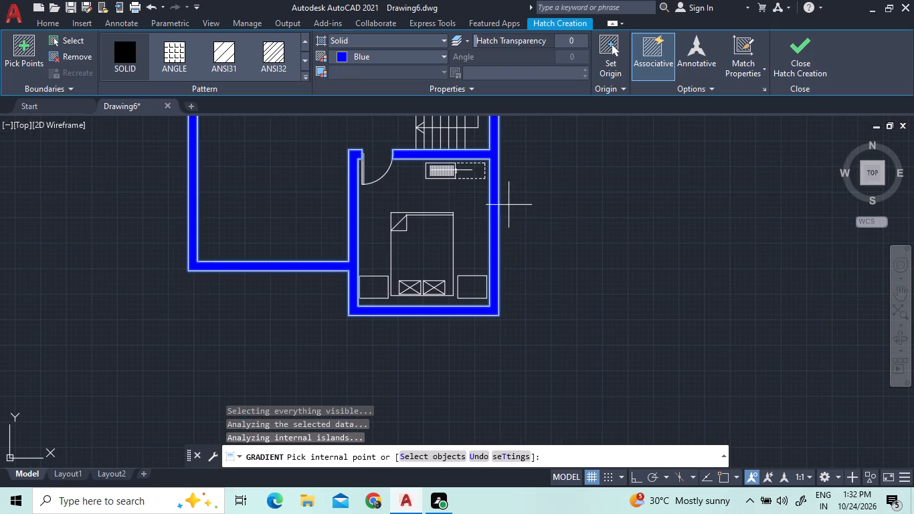
{"action": "scroll", "coordinate": [511, 323], "scroll_direction": "down", "scroll_amount": 2}
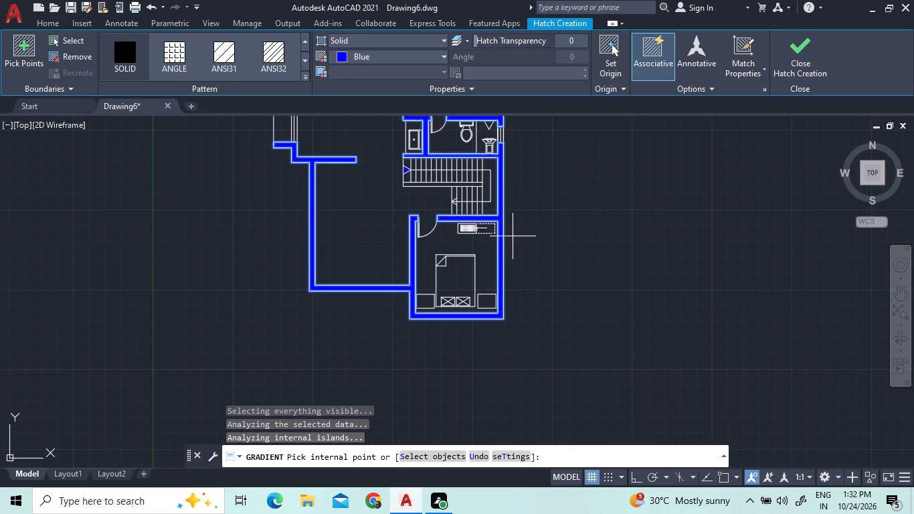
{"action": "scroll", "coordinate": [509, 253], "scroll_direction": "down", "scroll_amount": 1}
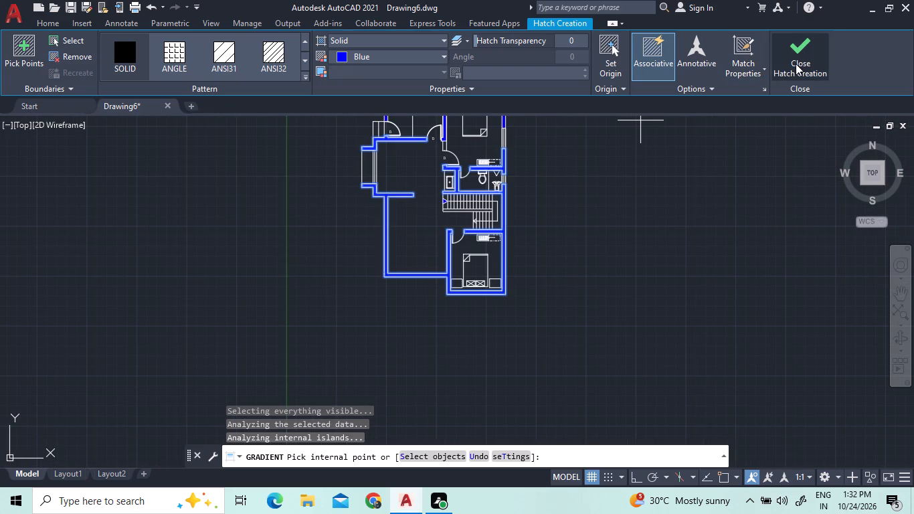
{"action": "left_click", "coordinate": [796, 64]}
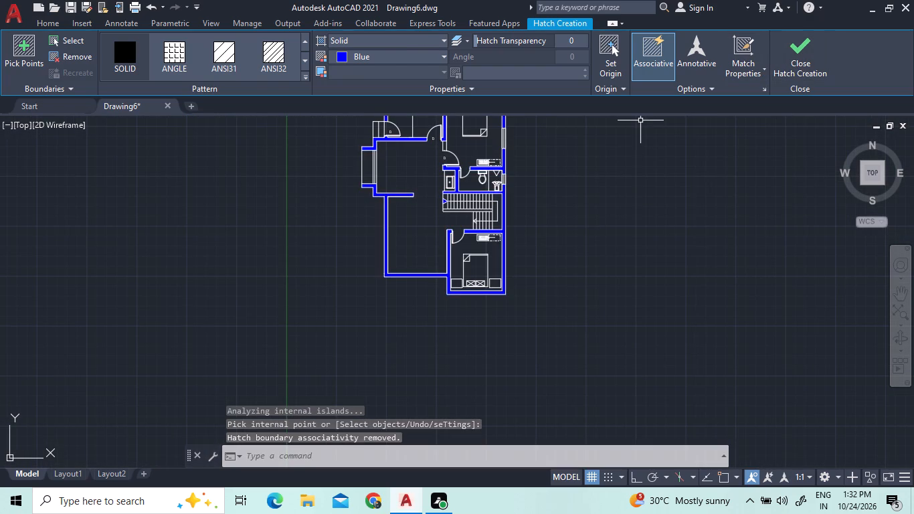
{"action": "middle_click_drag", "start_coordinate": [530, 331], "coordinate": [428, 405]}
{"action": "scroll", "coordinate": [418, 367], "scroll_direction": "up", "scroll_amount": 1}
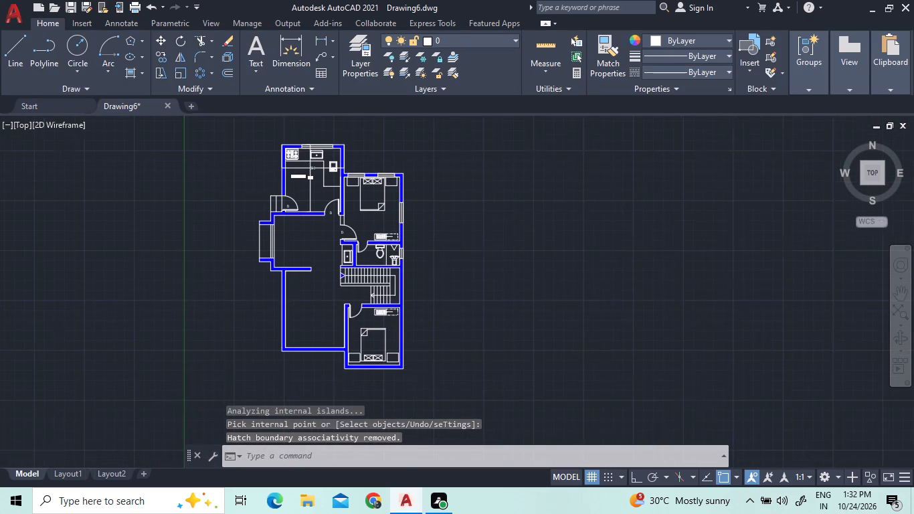
Delete the solid blue hatch filling the walls around the bedrooms, the staircase and the bay window.
{"action": "scroll", "coordinate": [417, 367], "scroll_direction": "up", "scroll_amount": 1}
{"action": "left_click", "coordinate": [373, 289]}
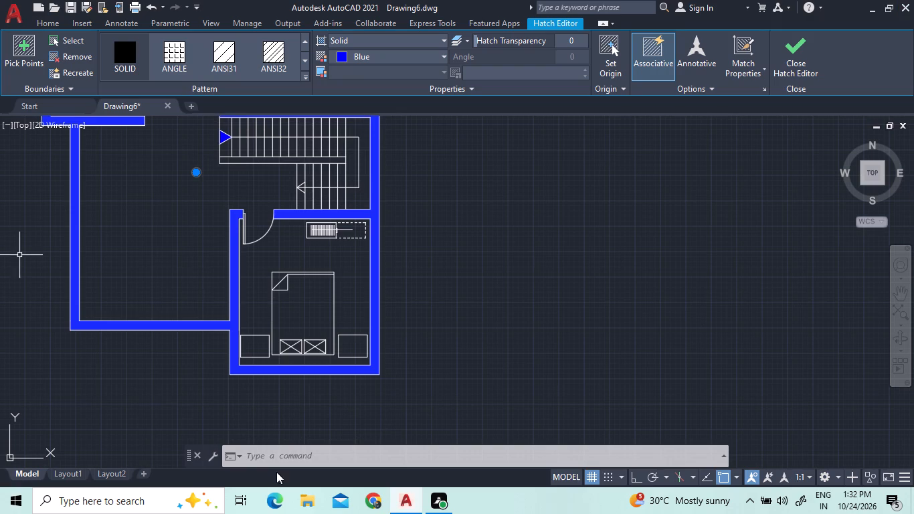
{"action": "left_click", "coordinate": [792, 49]}
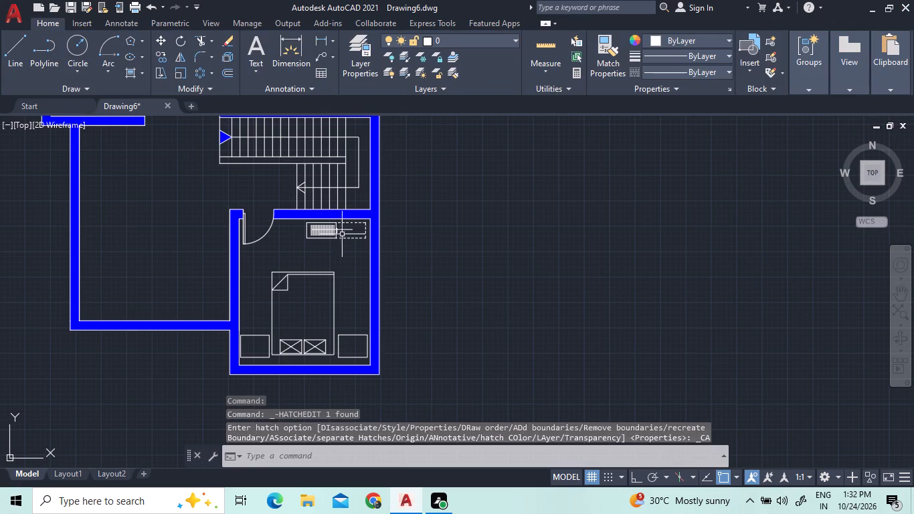
{"action": "left_click", "coordinate": [373, 211]}
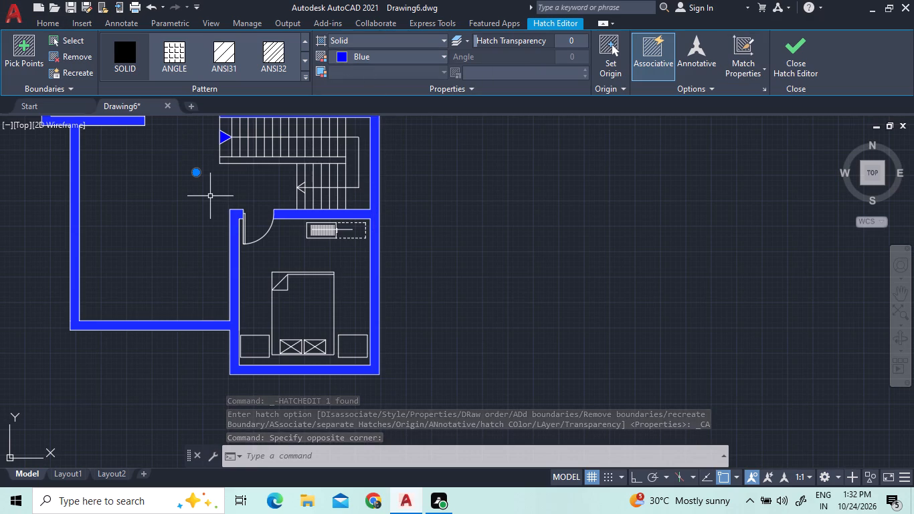
{"action": "key", "text": "Escape"}
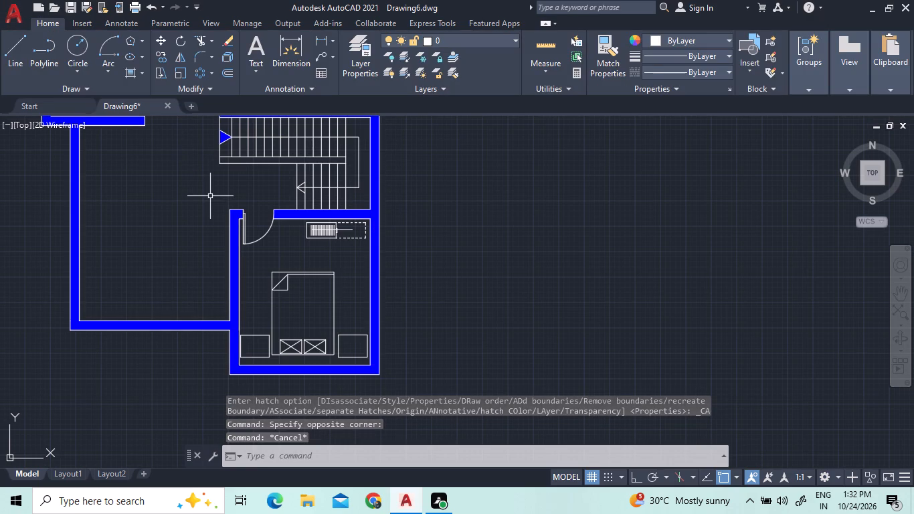
{"action": "left_click", "coordinate": [234, 322]}
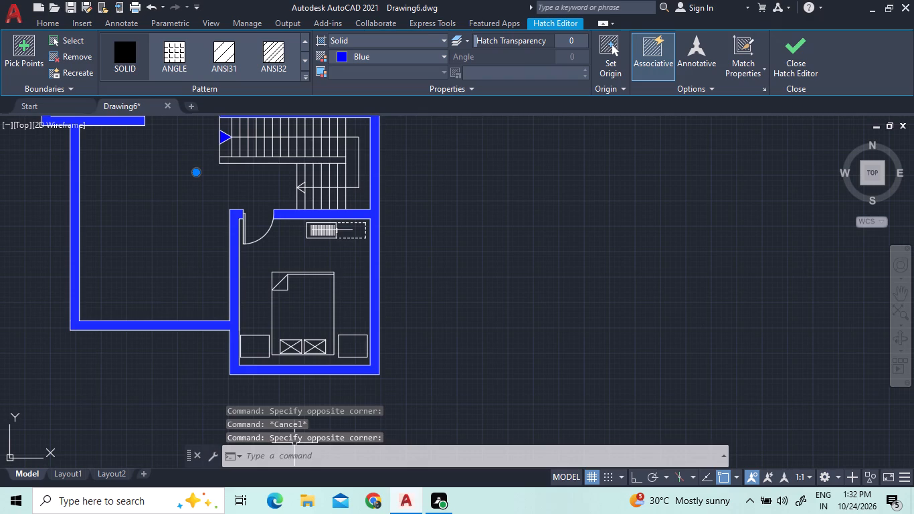
{"action": "key", "text": "Delete"}
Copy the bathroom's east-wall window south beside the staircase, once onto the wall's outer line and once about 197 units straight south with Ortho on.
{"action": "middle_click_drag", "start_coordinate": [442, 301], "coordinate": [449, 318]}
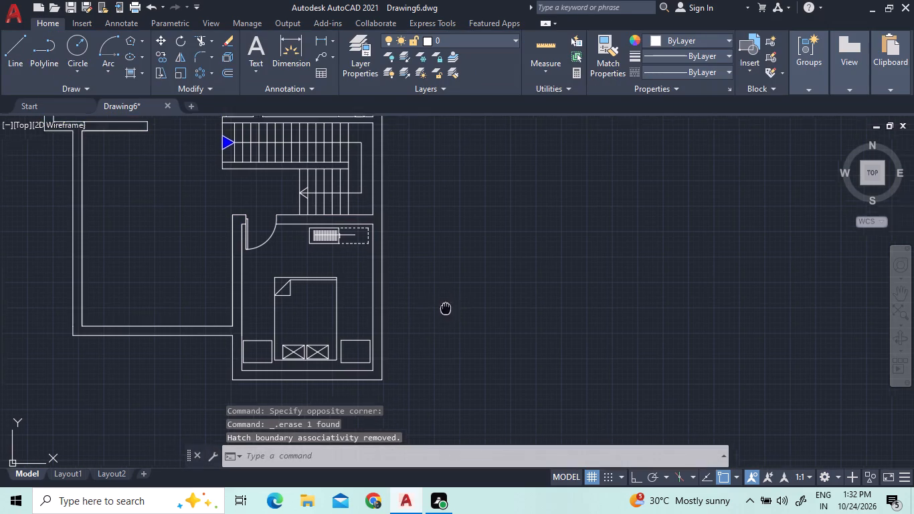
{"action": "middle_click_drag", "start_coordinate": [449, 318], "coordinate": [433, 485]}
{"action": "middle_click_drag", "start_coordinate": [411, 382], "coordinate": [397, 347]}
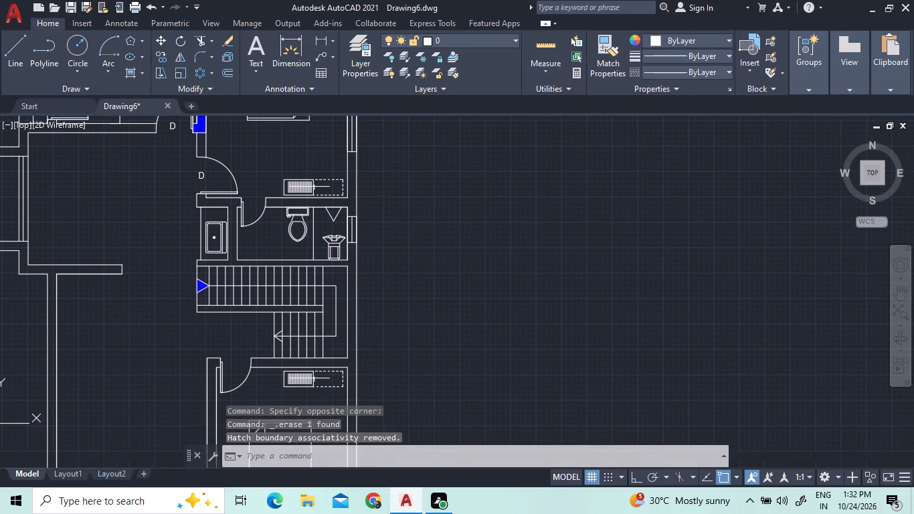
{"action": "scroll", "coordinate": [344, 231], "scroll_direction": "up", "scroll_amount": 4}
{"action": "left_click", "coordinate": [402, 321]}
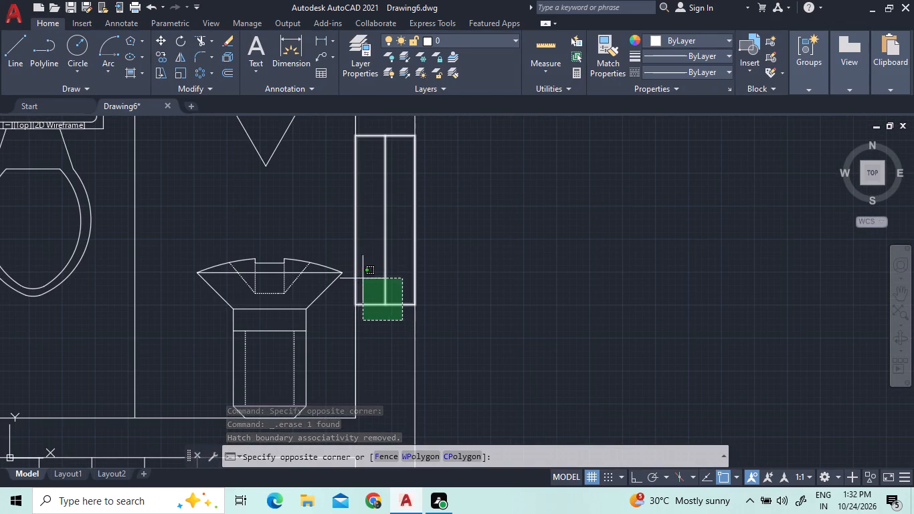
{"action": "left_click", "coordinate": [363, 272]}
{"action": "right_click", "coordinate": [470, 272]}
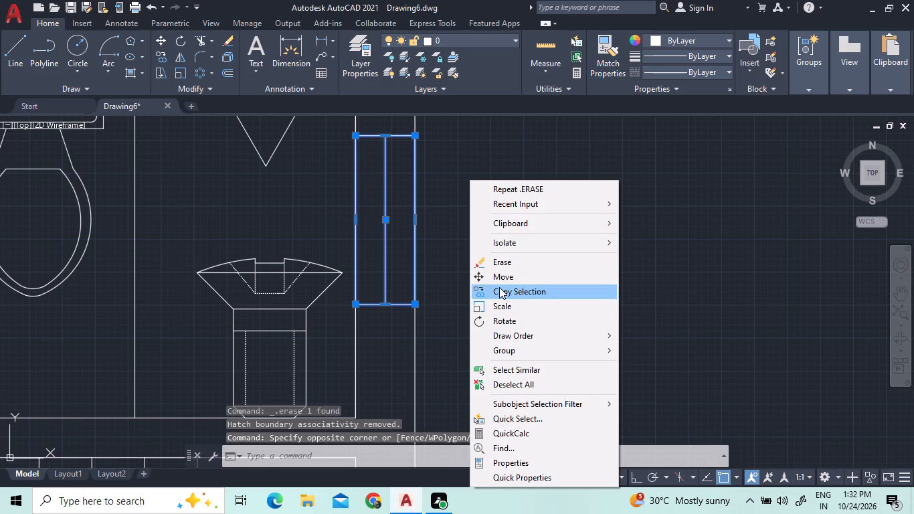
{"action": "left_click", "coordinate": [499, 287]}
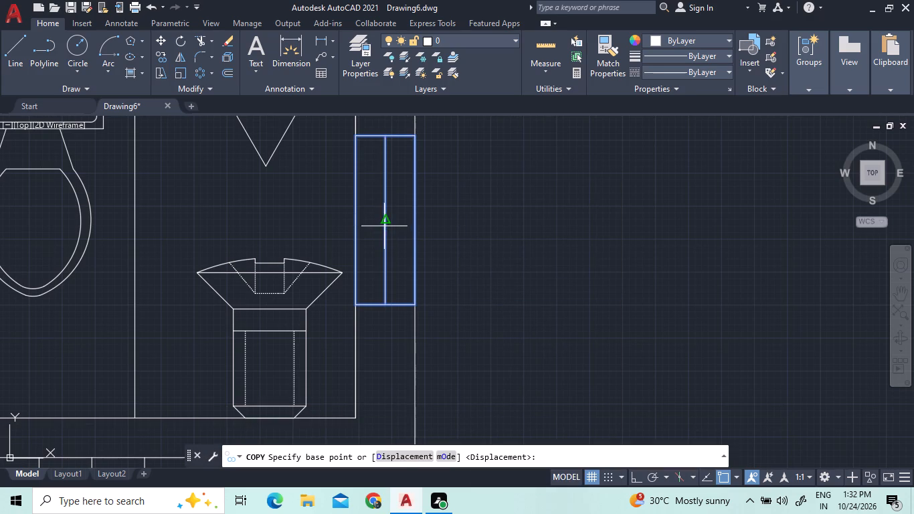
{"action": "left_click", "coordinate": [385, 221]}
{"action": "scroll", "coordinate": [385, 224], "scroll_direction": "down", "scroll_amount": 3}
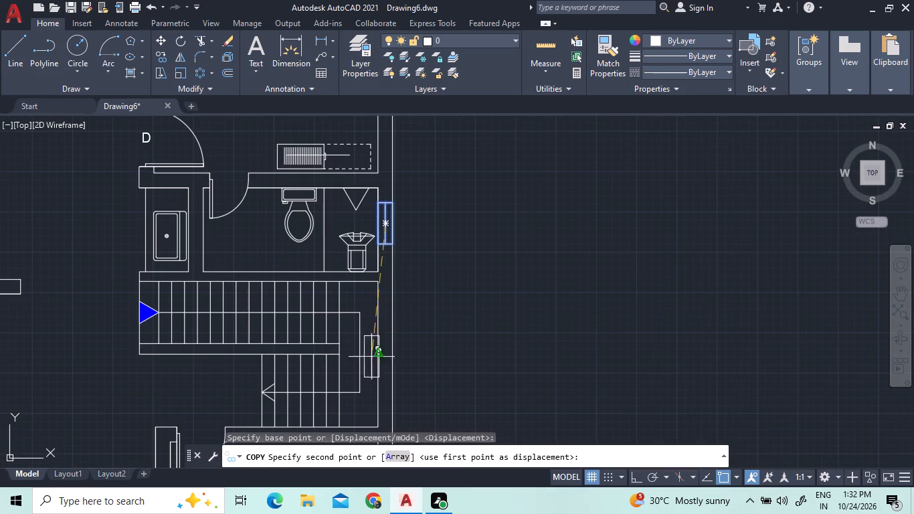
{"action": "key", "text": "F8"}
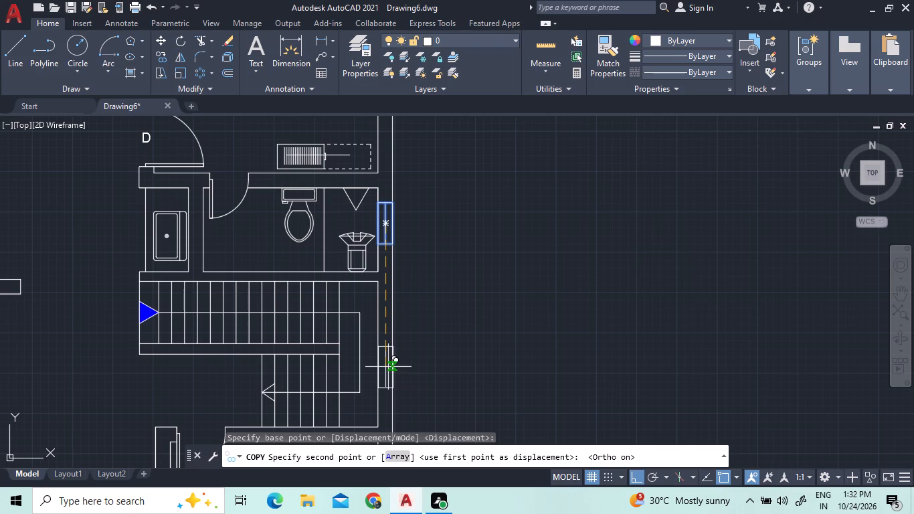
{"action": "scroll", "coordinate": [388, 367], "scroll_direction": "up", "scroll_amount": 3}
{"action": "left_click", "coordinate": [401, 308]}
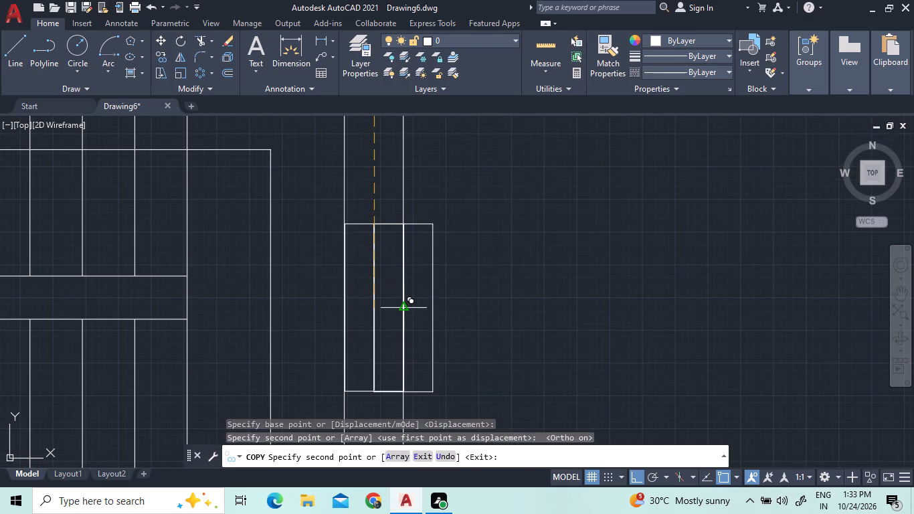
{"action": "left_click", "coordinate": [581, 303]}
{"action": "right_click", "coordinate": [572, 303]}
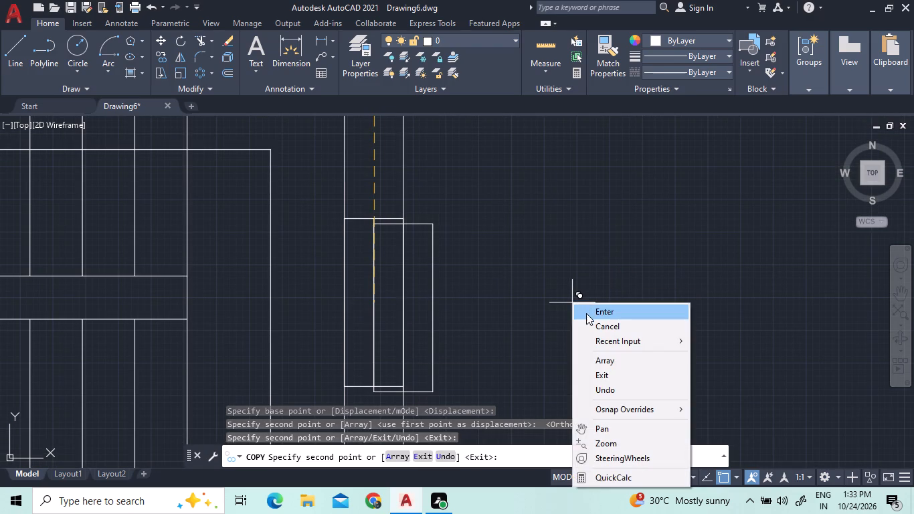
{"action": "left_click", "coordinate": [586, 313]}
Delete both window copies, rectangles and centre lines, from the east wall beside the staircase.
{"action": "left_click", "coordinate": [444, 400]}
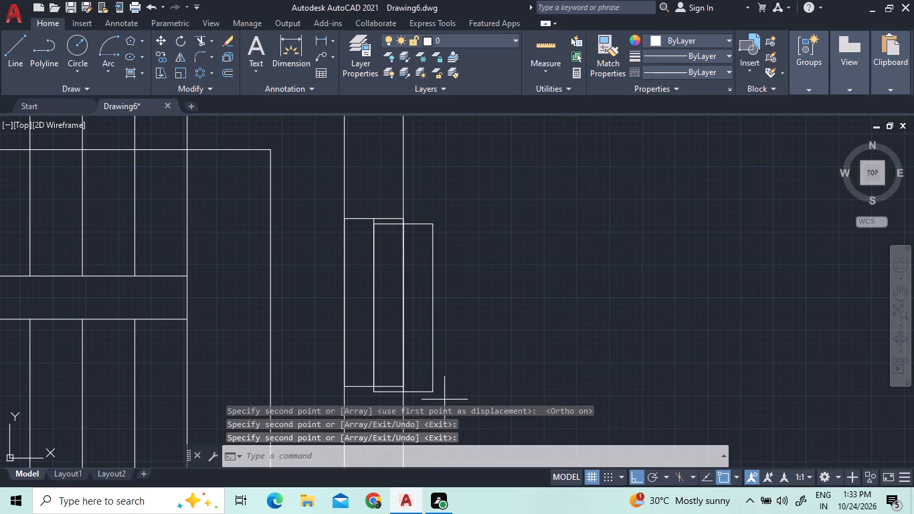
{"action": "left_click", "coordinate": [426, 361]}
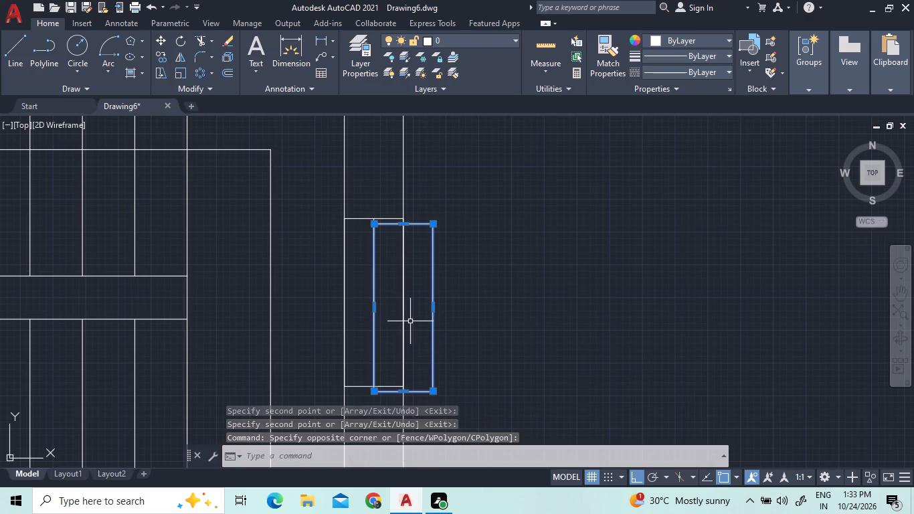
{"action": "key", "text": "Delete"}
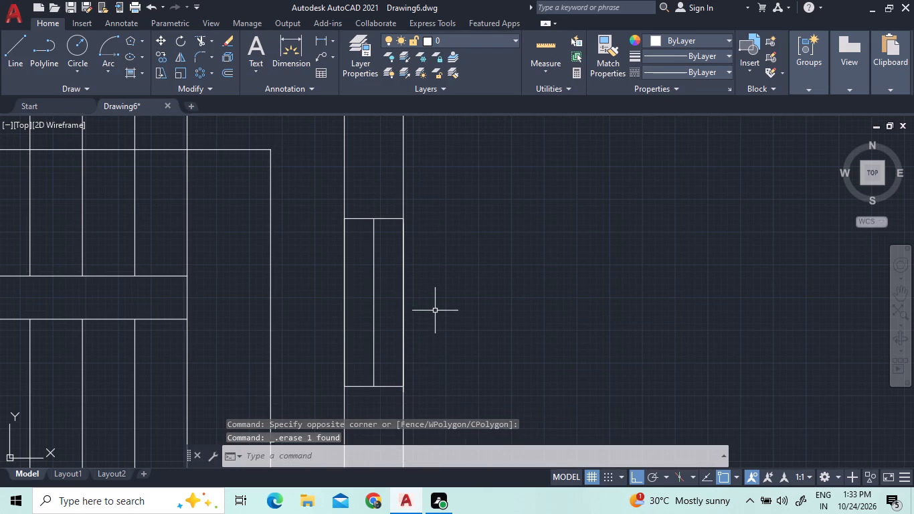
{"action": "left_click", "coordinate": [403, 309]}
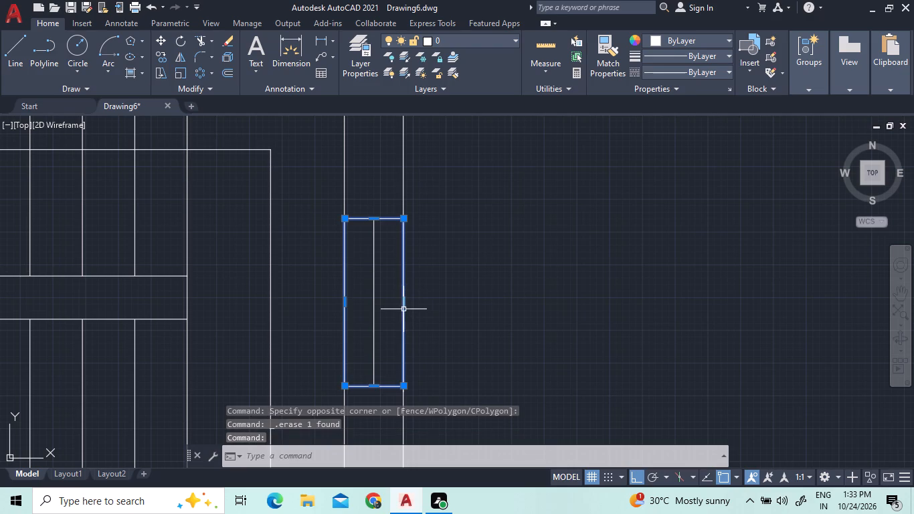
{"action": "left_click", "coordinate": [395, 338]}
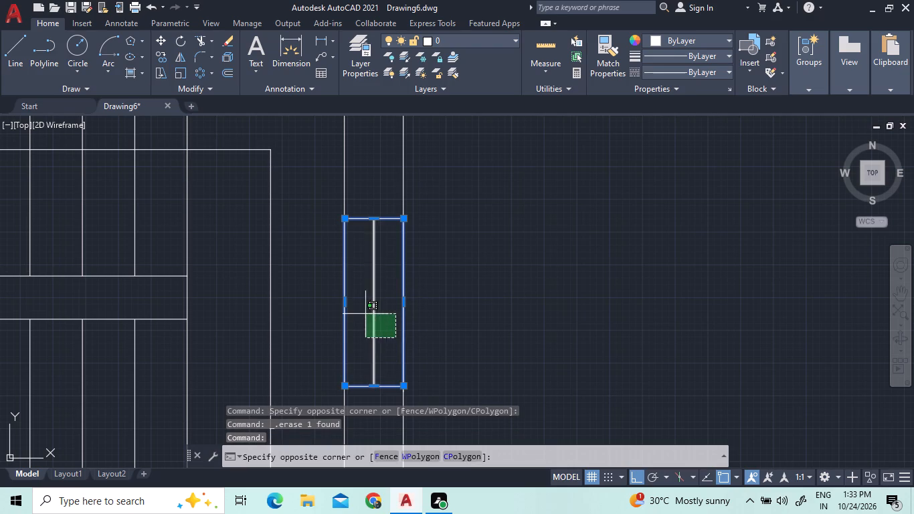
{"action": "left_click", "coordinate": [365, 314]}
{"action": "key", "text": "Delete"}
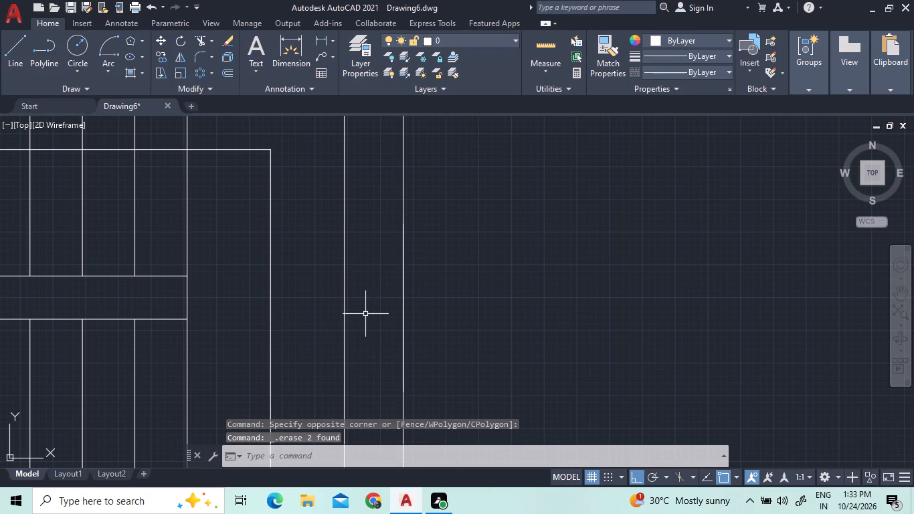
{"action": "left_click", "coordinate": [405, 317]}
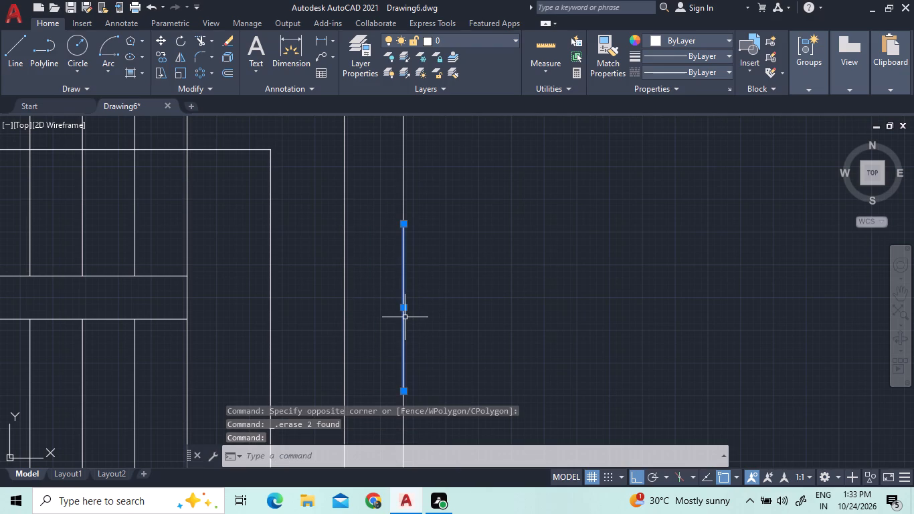
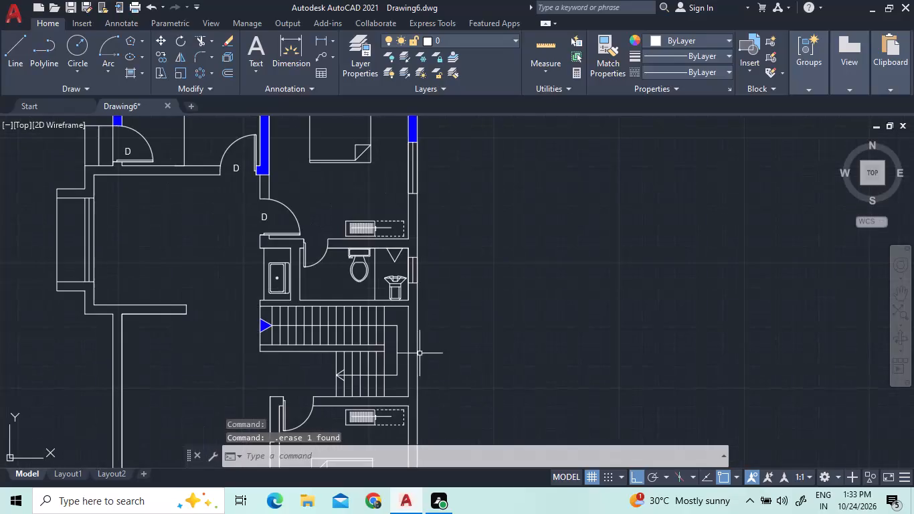
Copy the bathroom window from its midpoint about 220 units straight down the outer wall, beside the staircase.
{"action": "scroll", "coordinate": [419, 264], "scroll_direction": "up", "scroll_amount": 4}
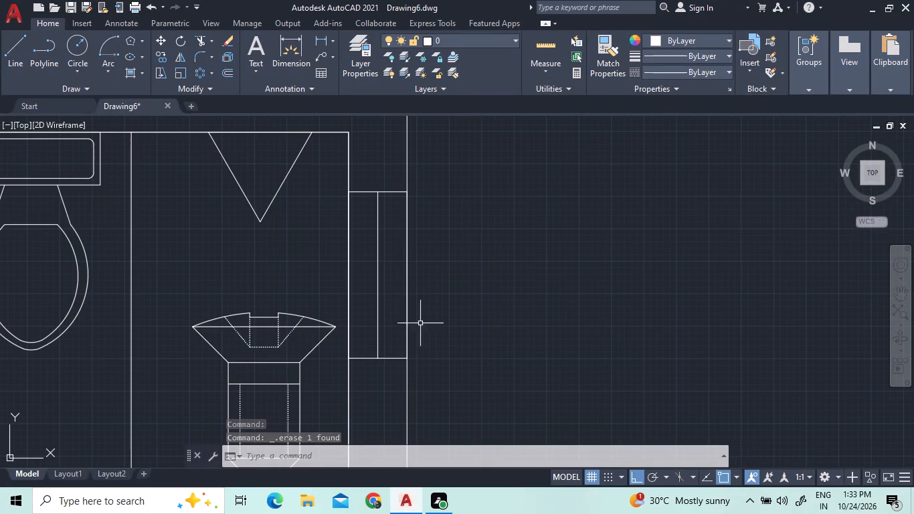
{"action": "left_click", "coordinate": [395, 363]}
{"action": "left_click", "coordinate": [357, 346]}
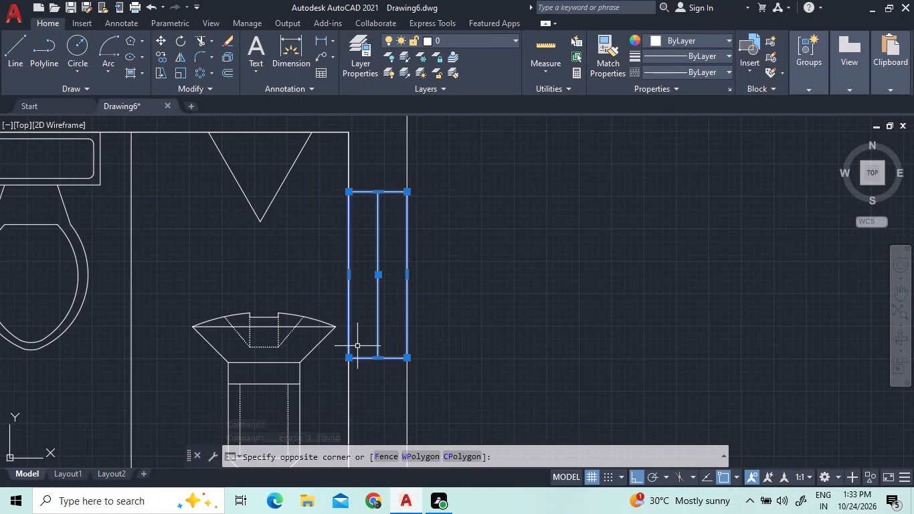
{"action": "right_click", "coordinate": [460, 278]}
{"action": "left_click", "coordinate": [479, 292]}
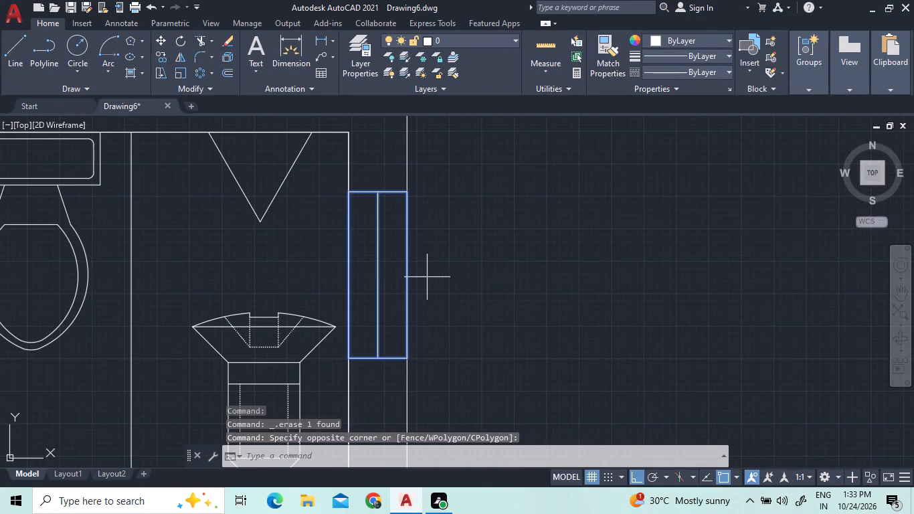
{"action": "left_click", "coordinate": [377, 272]}
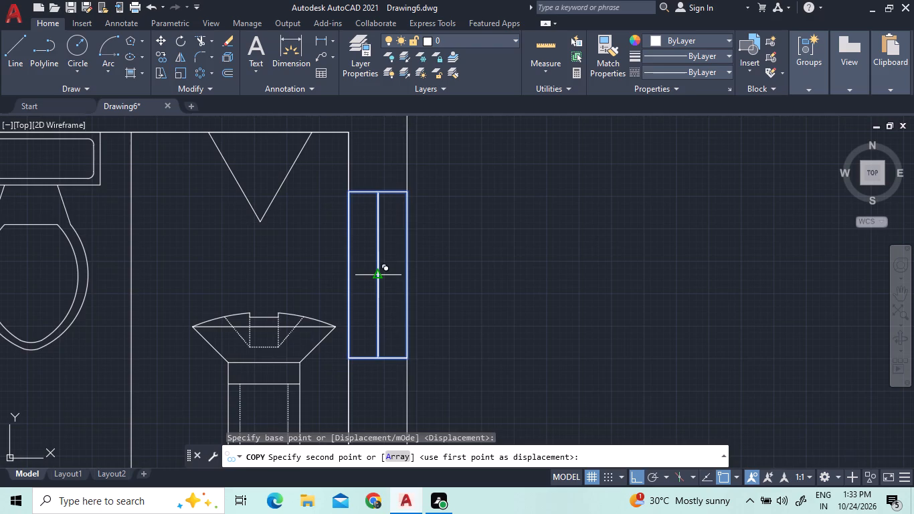
{"action": "scroll", "coordinate": [386, 252], "scroll_direction": "down", "scroll_amount": 6}
{"action": "scroll", "coordinate": [387, 297], "scroll_direction": "up", "scroll_amount": 4}
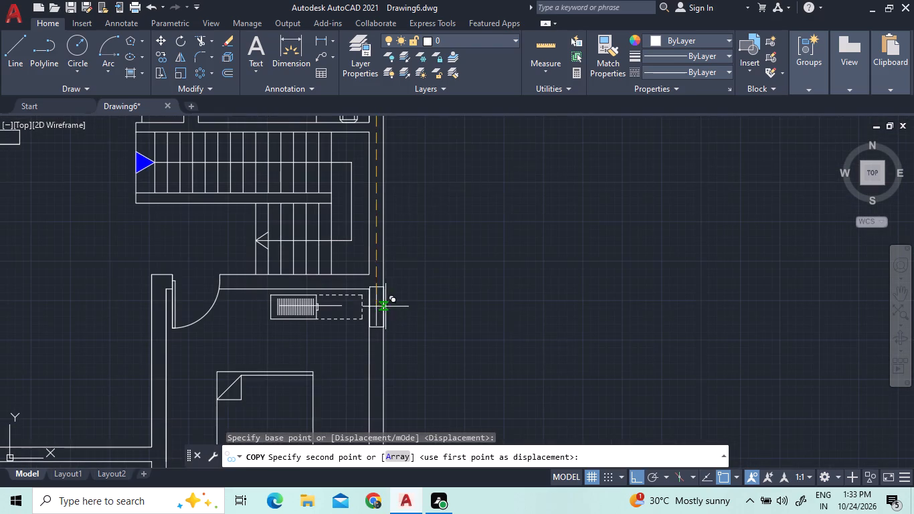
{"action": "scroll", "coordinate": [391, 191], "scroll_direction": "up", "scroll_amount": 3}
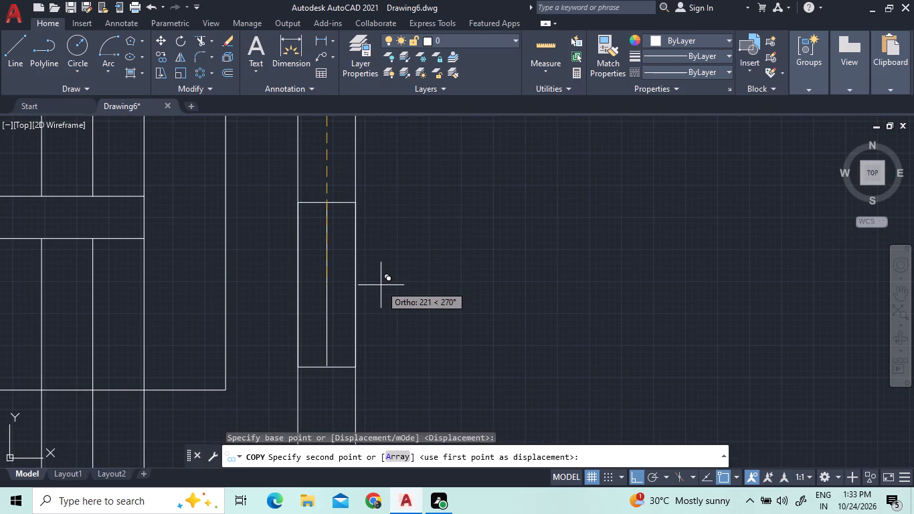
{"action": "scroll", "coordinate": [381, 285], "scroll_direction": "up", "scroll_amount": 2}
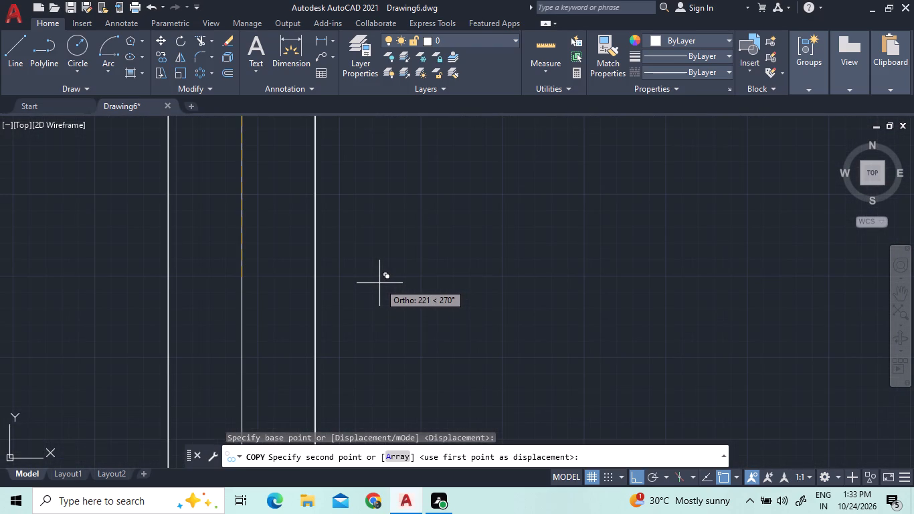
{"action": "left_click", "coordinate": [242, 277]}
Place a second copy of the window in the lower bedroom's outer side wall, about 485 units below the bathroom window.
{"action": "scroll", "coordinate": [321, 236], "scroll_direction": "down", "scroll_amount": 4}
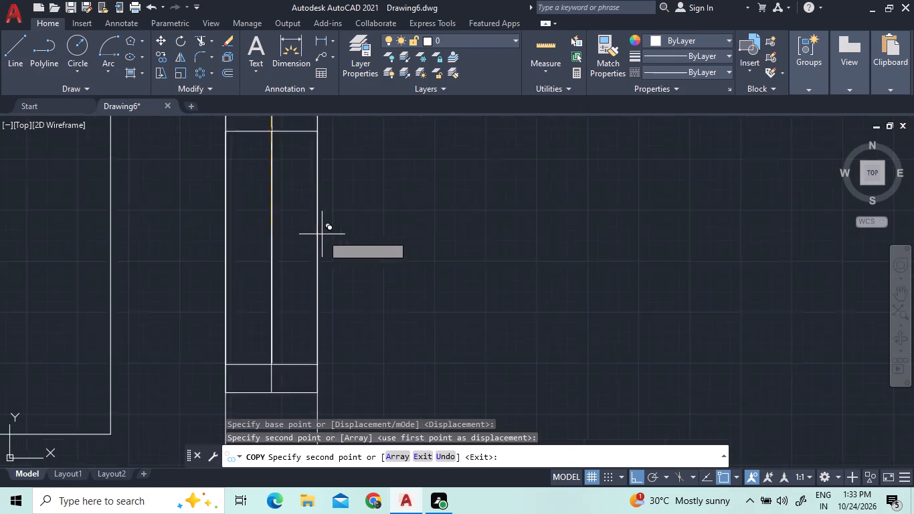
{"action": "scroll", "coordinate": [341, 250], "scroll_direction": "down", "scroll_amount": 4}
{"action": "scroll", "coordinate": [341, 311], "scroll_direction": "up", "scroll_amount": 2}
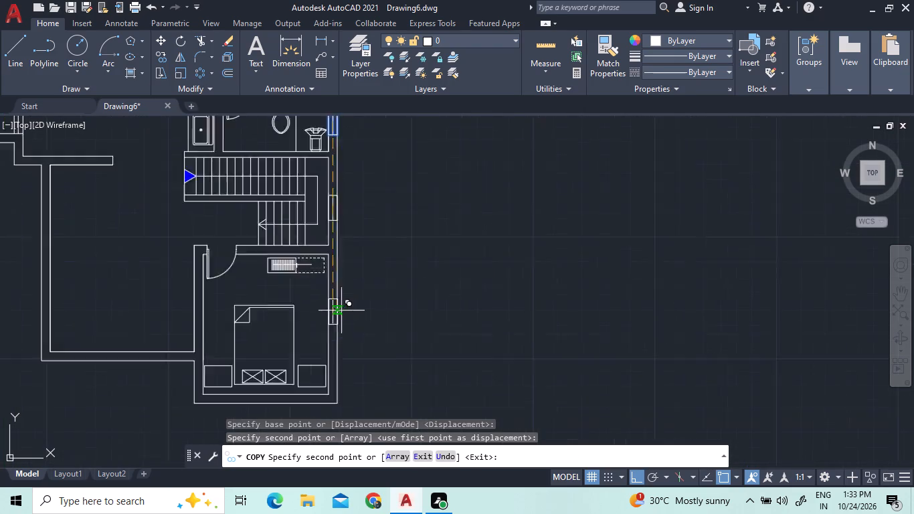
{"action": "scroll", "coordinate": [341, 310], "scroll_direction": "up", "scroll_amount": 1}
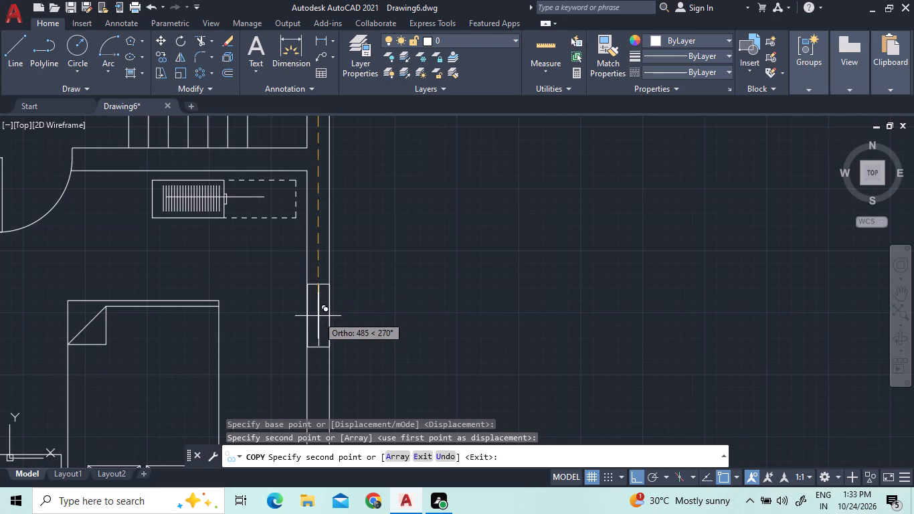
{"action": "left_click", "coordinate": [318, 316]}
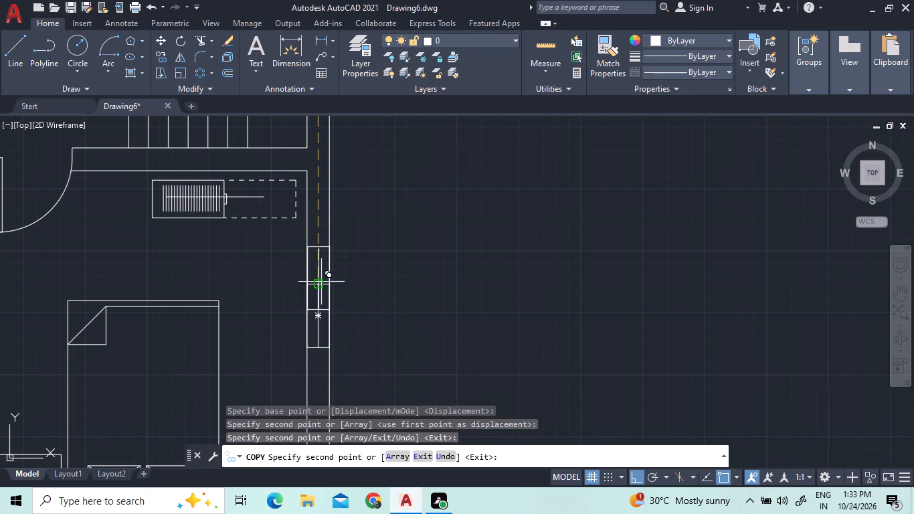
Place a third window copy just beneath the previous one, about 549 units below the bathroom window, and finish copying.
{"action": "scroll", "coordinate": [325, 359], "scroll_direction": "down", "scroll_amount": 3}
{"action": "scroll", "coordinate": [339, 352], "scroll_direction": "up", "scroll_amount": 3}
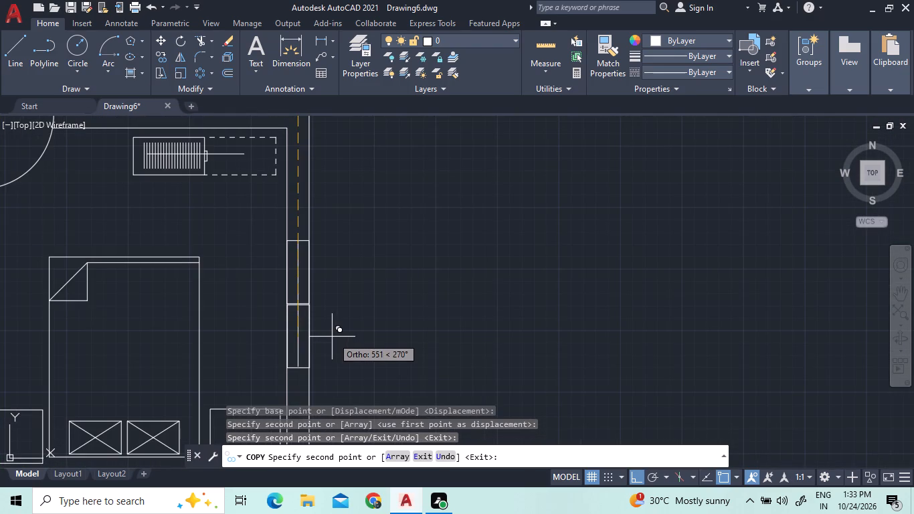
{"action": "scroll", "coordinate": [332, 337], "scroll_direction": "up", "scroll_amount": 2}
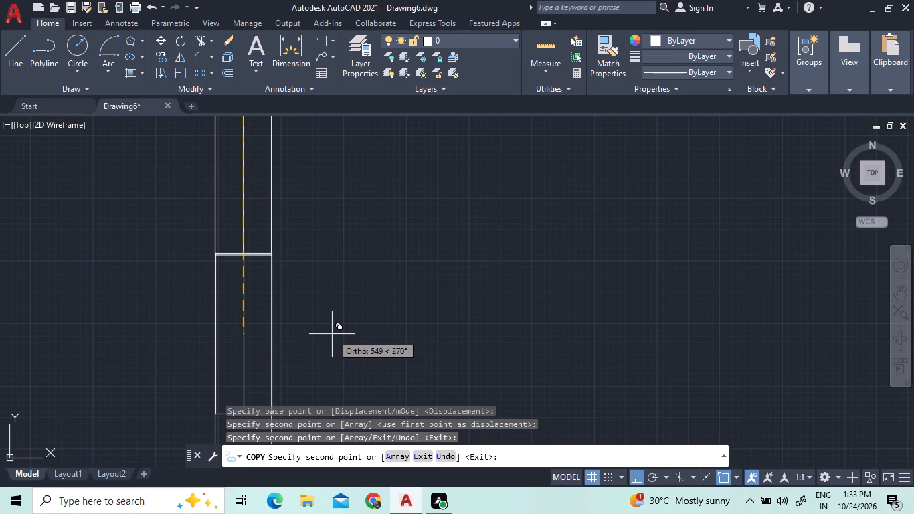
{"action": "scroll", "coordinate": [334, 337], "scroll_direction": "up", "scroll_amount": 2}
{"action": "scroll", "coordinate": [334, 337], "scroll_direction": "down", "scroll_amount": 1}
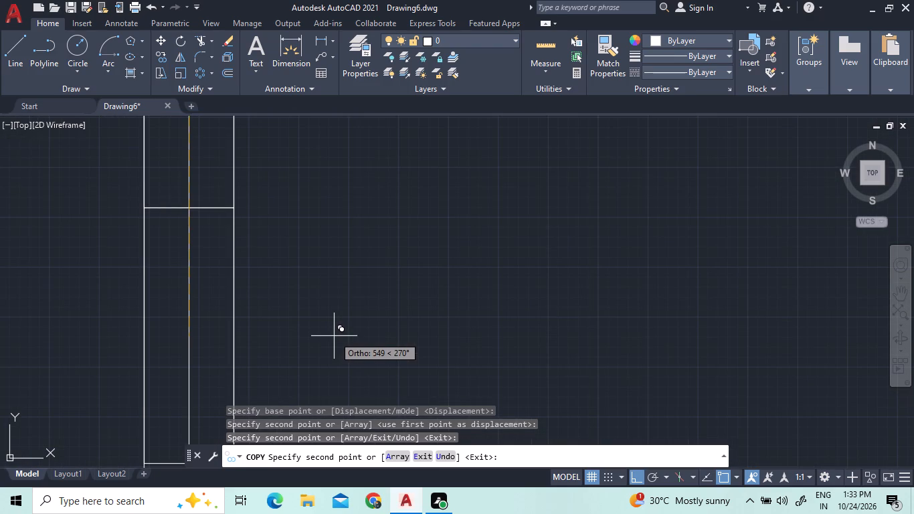
{"action": "left_click", "coordinate": [334, 336]}
{"action": "scroll", "coordinate": [428, 272], "scroll_direction": "down", "scroll_amount": 5}
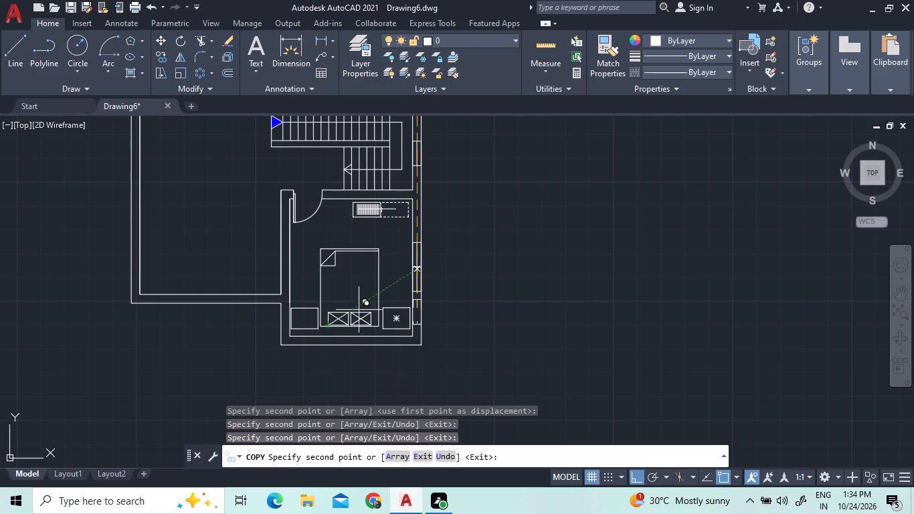
{"action": "scroll", "coordinate": [397, 294], "scroll_direction": "down", "scroll_amount": 2}
{"action": "scroll", "coordinate": [385, 120], "scroll_direction": "up", "scroll_amount": 2}
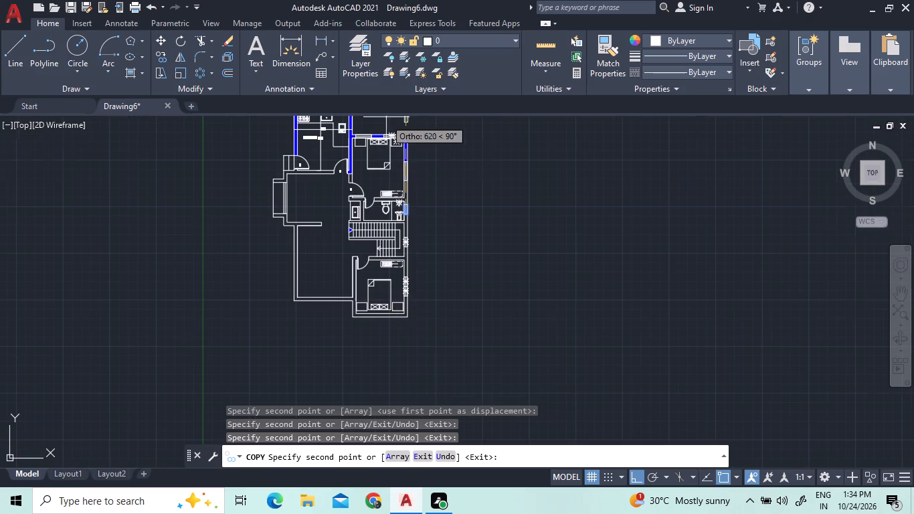
{"action": "scroll", "coordinate": [385, 120], "scroll_direction": "up", "scroll_amount": 1}
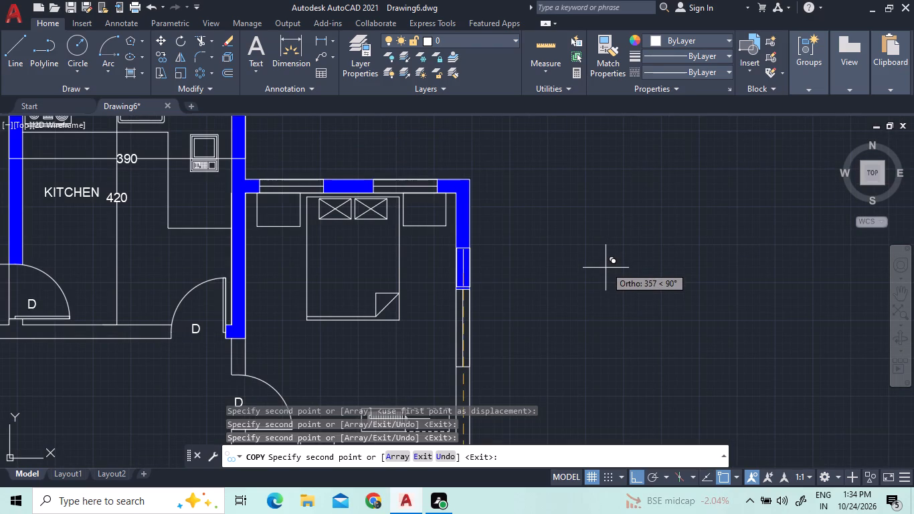
{"action": "right_click", "coordinate": [591, 274]}
{"action": "left_click", "coordinate": [601, 280]}
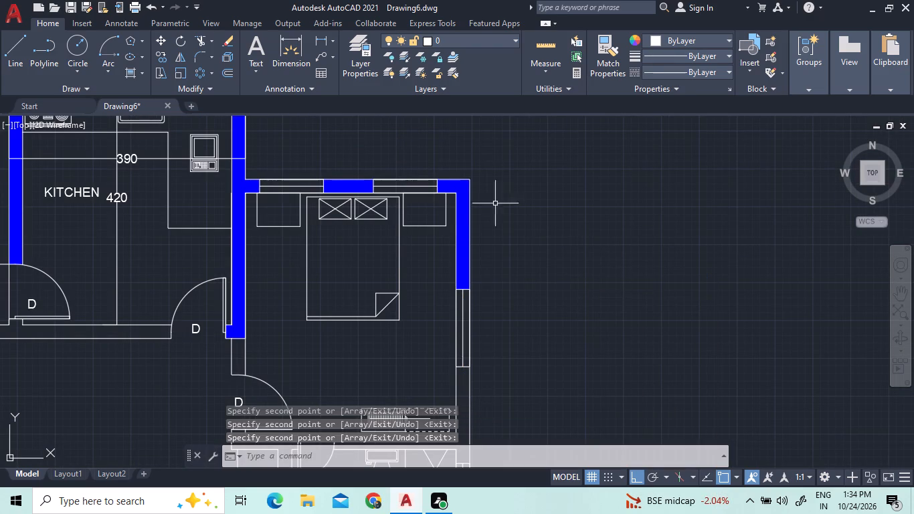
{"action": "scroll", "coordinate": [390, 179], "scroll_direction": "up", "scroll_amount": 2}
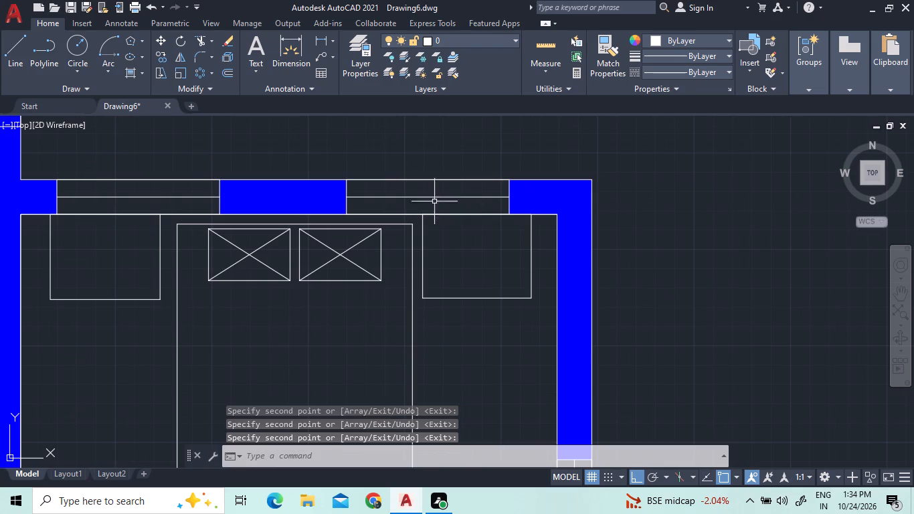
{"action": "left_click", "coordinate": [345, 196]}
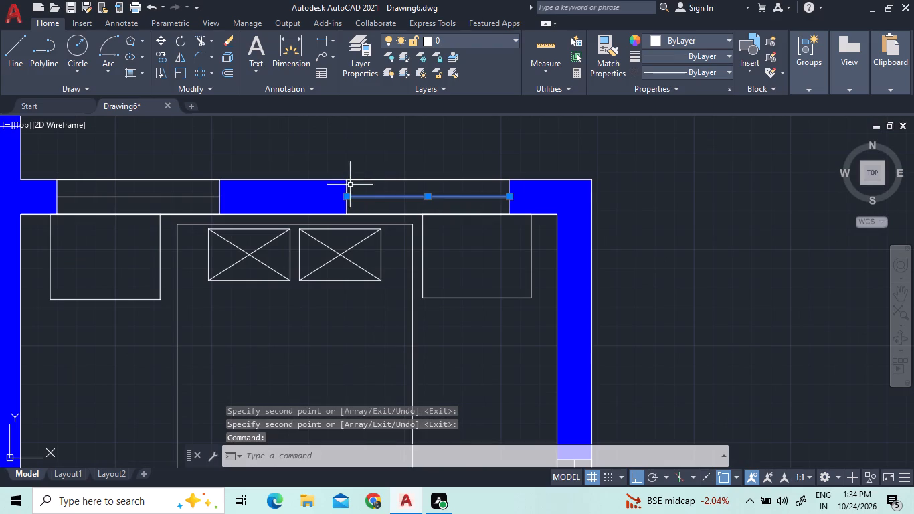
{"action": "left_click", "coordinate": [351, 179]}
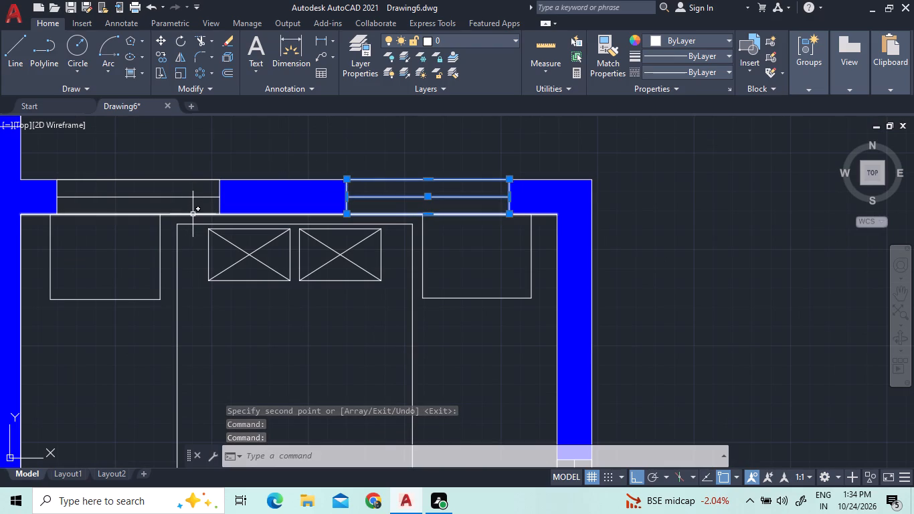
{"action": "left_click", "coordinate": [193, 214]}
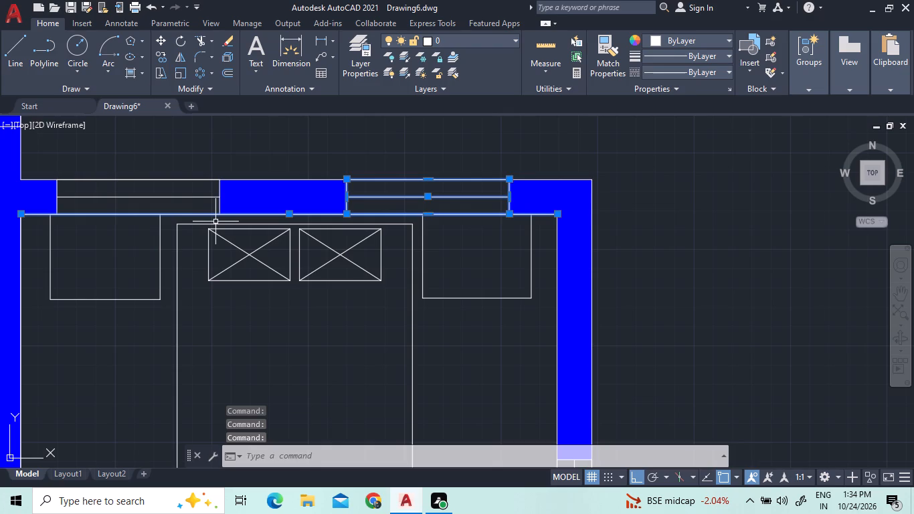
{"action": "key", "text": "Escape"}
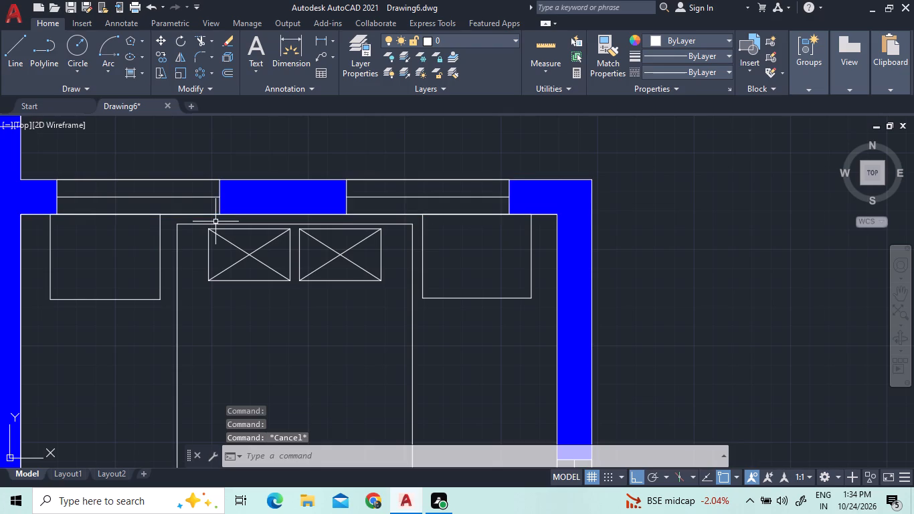
Copy both windows in the upper bedroom's top wall straight down into the lower bedroom's bottom wall.
{"action": "left_click", "coordinate": [58, 193]}
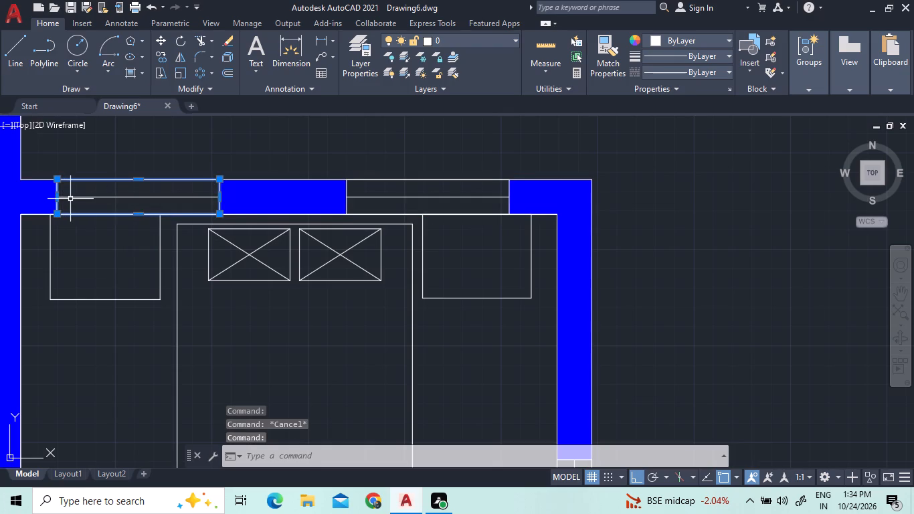
{"action": "left_click", "coordinate": [71, 195]}
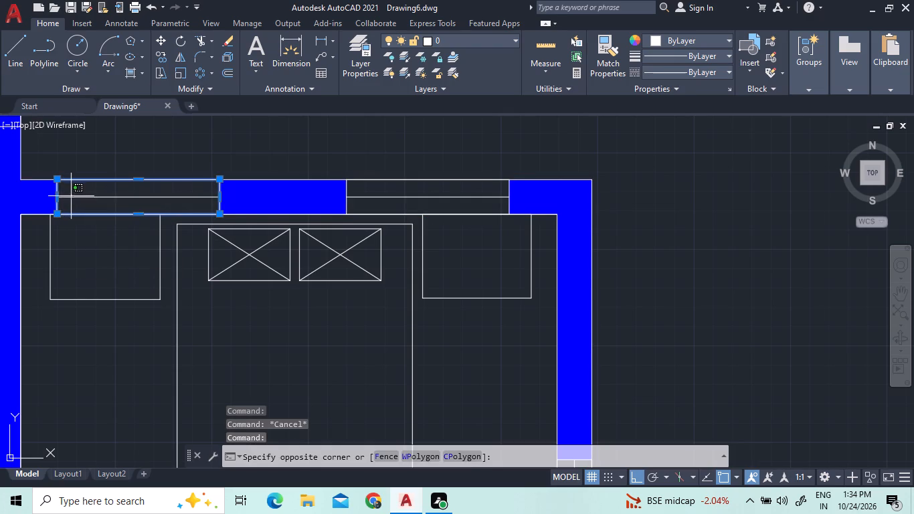
{"action": "left_click", "coordinate": [69, 201]}
{"action": "left_click", "coordinate": [416, 201]}
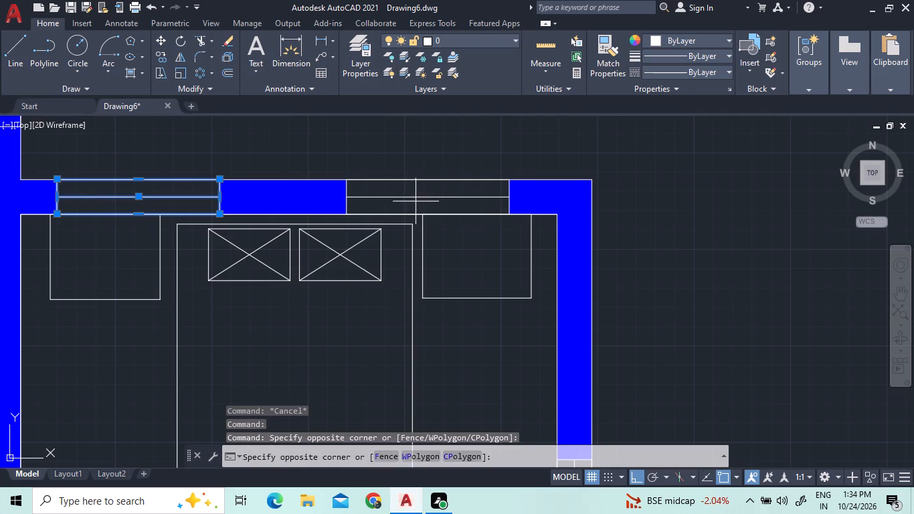
{"action": "left_click", "coordinate": [388, 193]}
{"action": "left_click", "coordinate": [347, 182]}
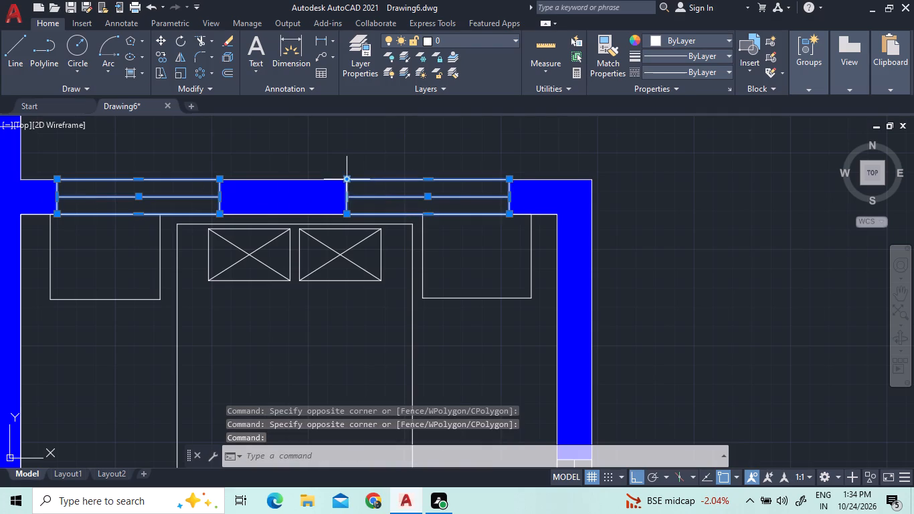
{"action": "right_click", "coordinate": [306, 157]}
{"action": "left_click", "coordinate": [373, 268]}
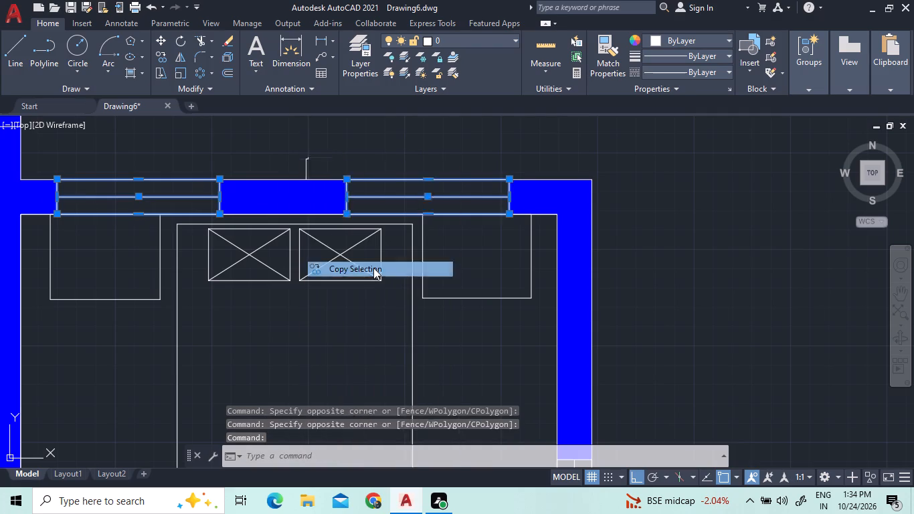
{"action": "left_click", "coordinate": [289, 213]}
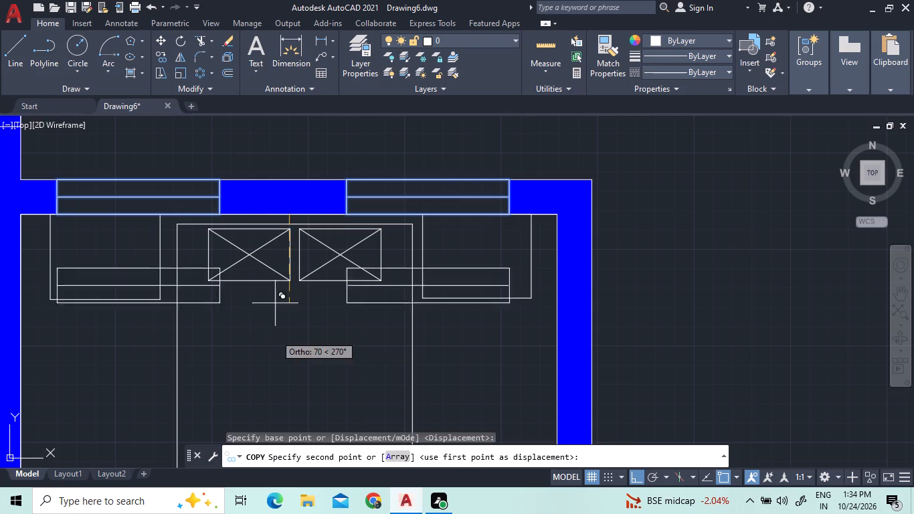
{"action": "scroll", "coordinate": [284, 226], "scroll_direction": "down", "scroll_amount": 2}
{"action": "scroll", "coordinate": [284, 315], "scroll_direction": "down", "scroll_amount": 4}
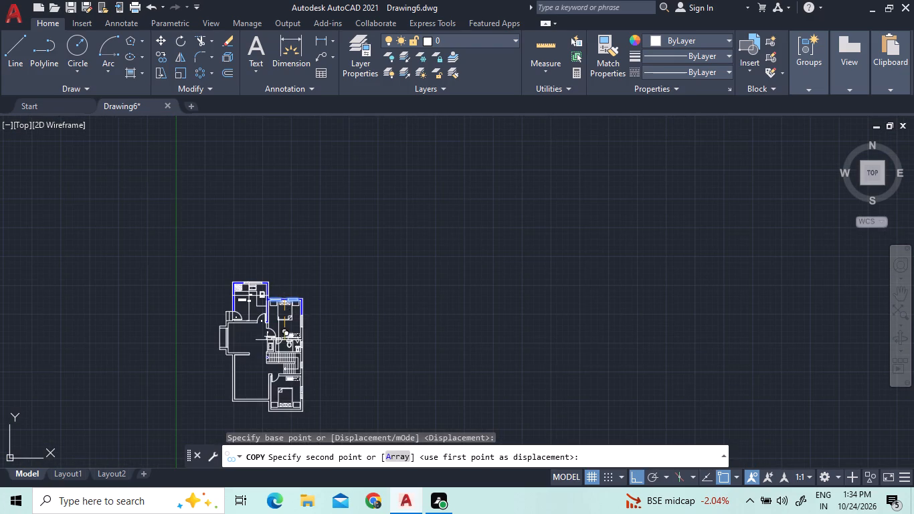
{"action": "scroll", "coordinate": [274, 421], "scroll_direction": "up", "scroll_amount": 5}
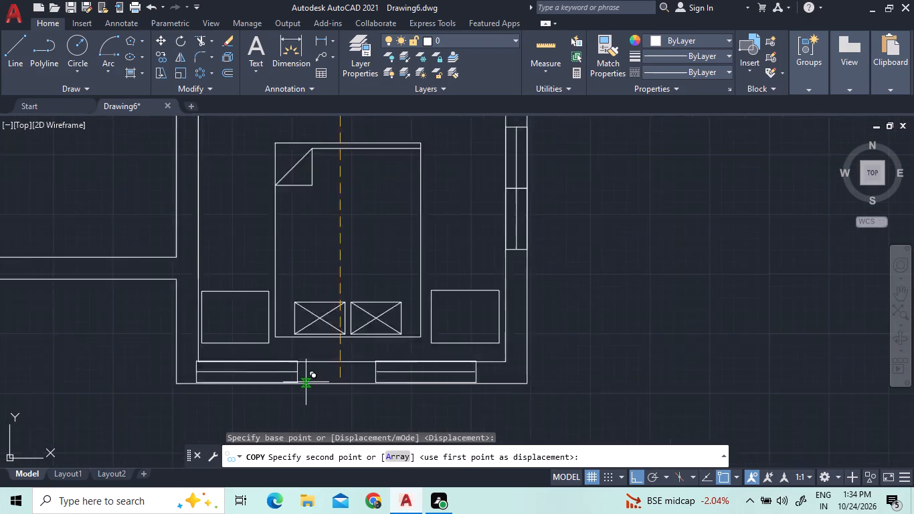
{"action": "scroll", "coordinate": [306, 381], "scroll_direction": "up", "scroll_amount": 1}
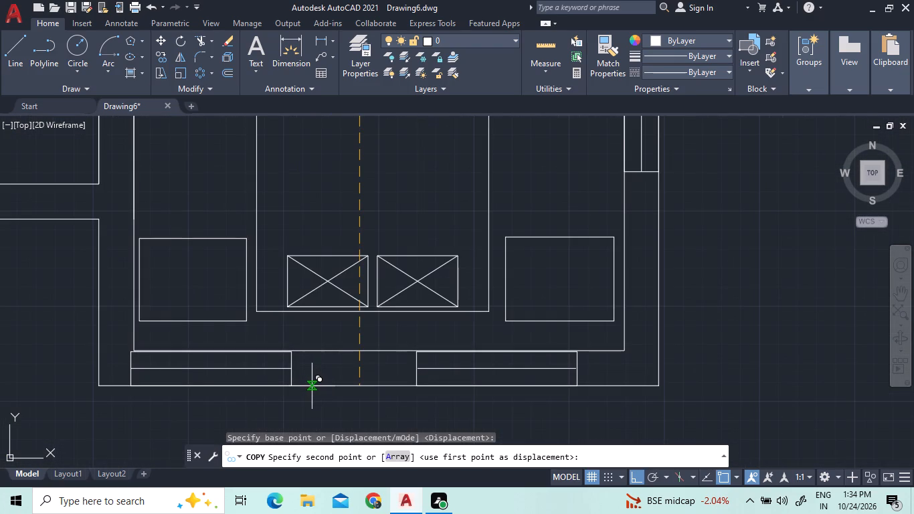
{"action": "scroll", "coordinate": [312, 386], "scroll_direction": "up", "scroll_amount": 2}
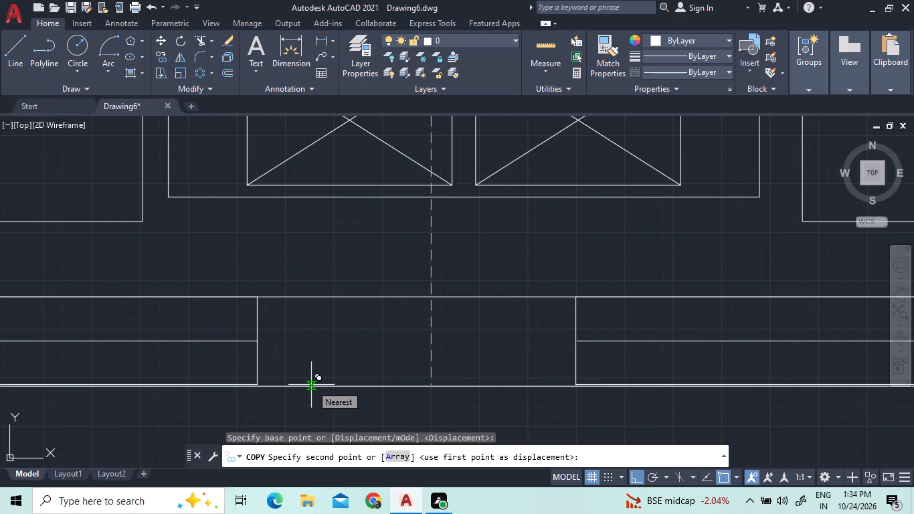
{"action": "left_click", "coordinate": [311, 385]}
{"action": "scroll", "coordinate": [315, 389], "scroll_direction": "down", "scroll_amount": 4}
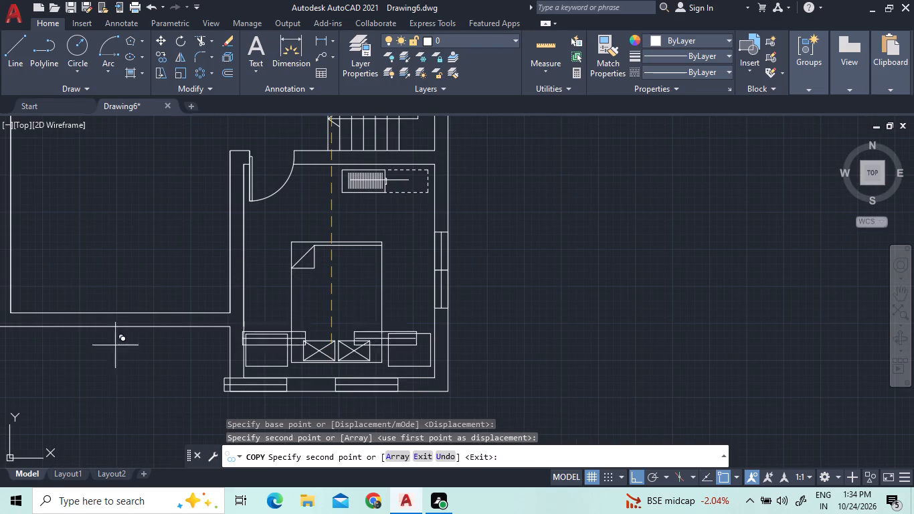
{"action": "right_click", "coordinate": [93, 385]}
{"action": "left_click", "coordinate": [159, 213]}
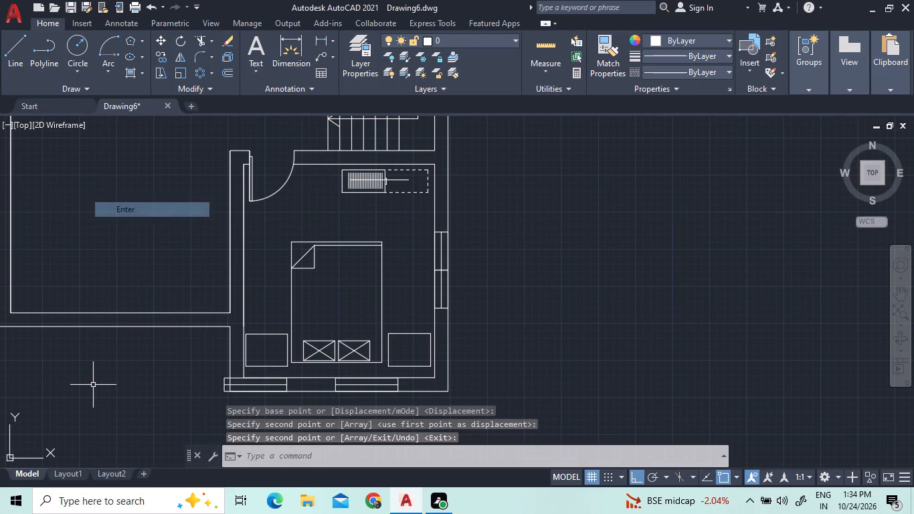
Move the window nearest the outer corner in the lower bedroom's bottom wall about 45 units horizontally toward that corner.
{"action": "scroll", "coordinate": [308, 408], "scroll_direction": "up", "scroll_amount": 3}
{"action": "scroll", "coordinate": [371, 393], "scroll_direction": "up", "scroll_amount": 4}
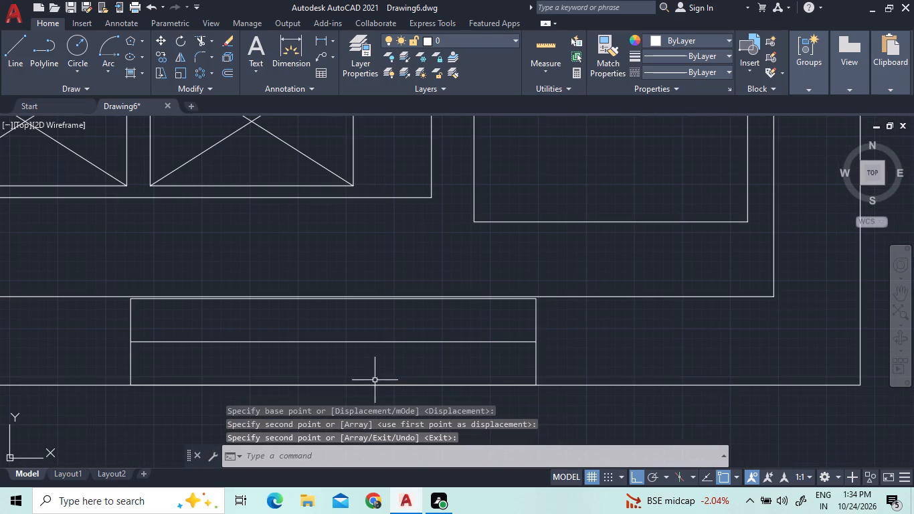
{"action": "left_click", "coordinate": [609, 367]}
{"action": "left_click", "coordinate": [422, 326]}
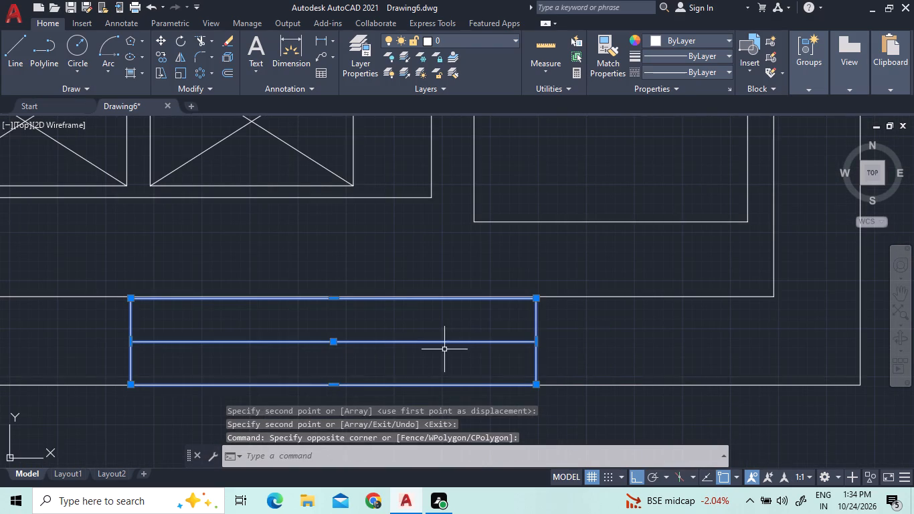
{"action": "right_click", "coordinate": [394, 311]}
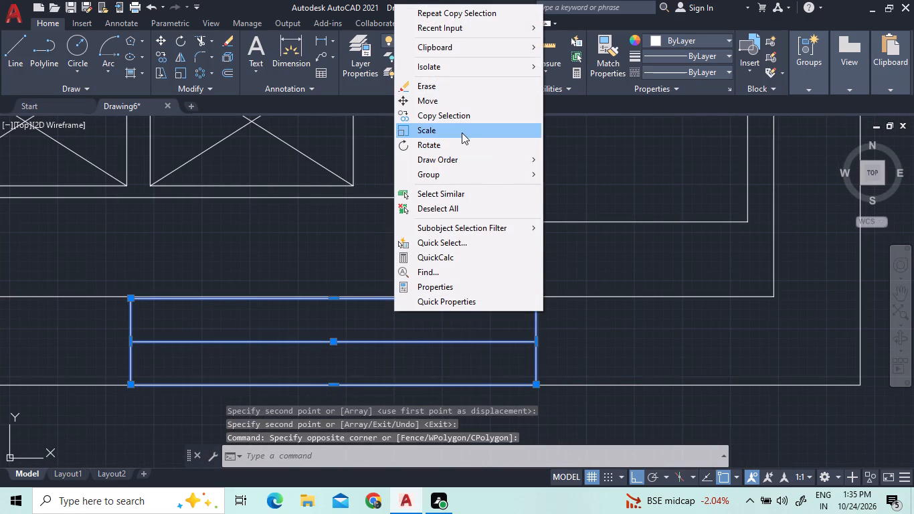
{"action": "left_click", "coordinate": [446, 102]}
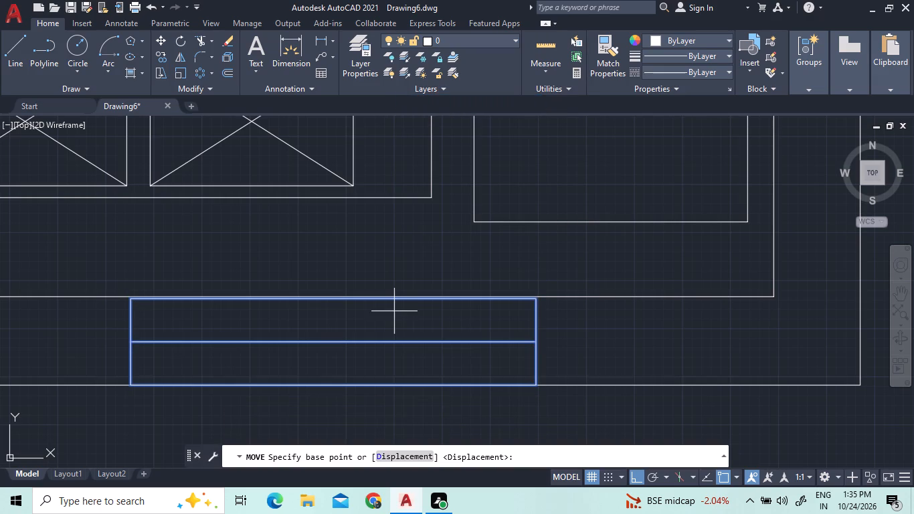
{"action": "left_click", "coordinate": [539, 346]}
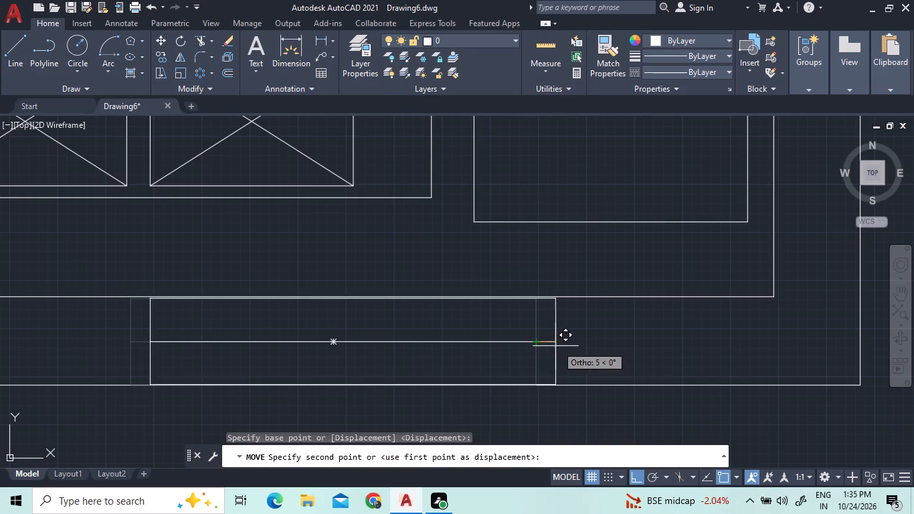
{"action": "left_click", "coordinate": [707, 340]}
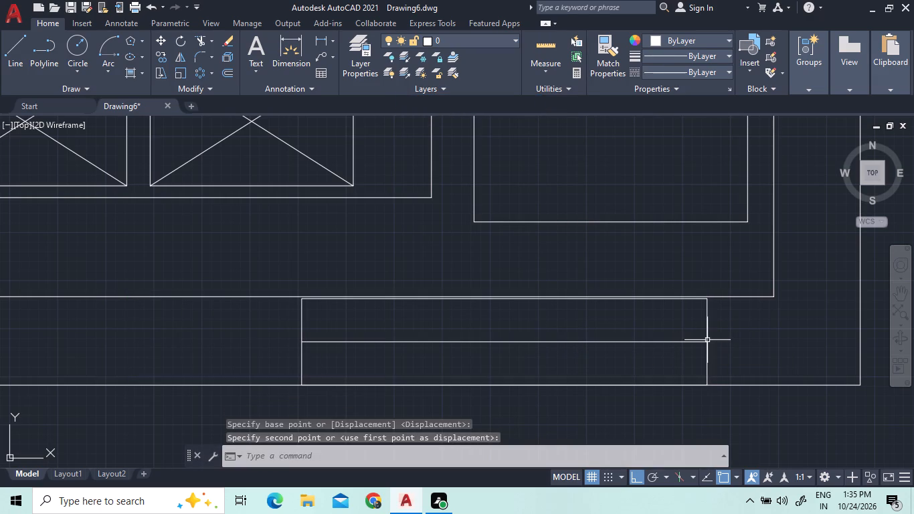
Move the other bottom-wall window horizontally off the lower bedroom's left corner, between that corner and the first window.
{"action": "scroll", "coordinate": [537, 372], "scroll_direction": "down", "scroll_amount": 2}
{"action": "scroll", "coordinate": [134, 338], "scroll_direction": "up", "scroll_amount": 2}
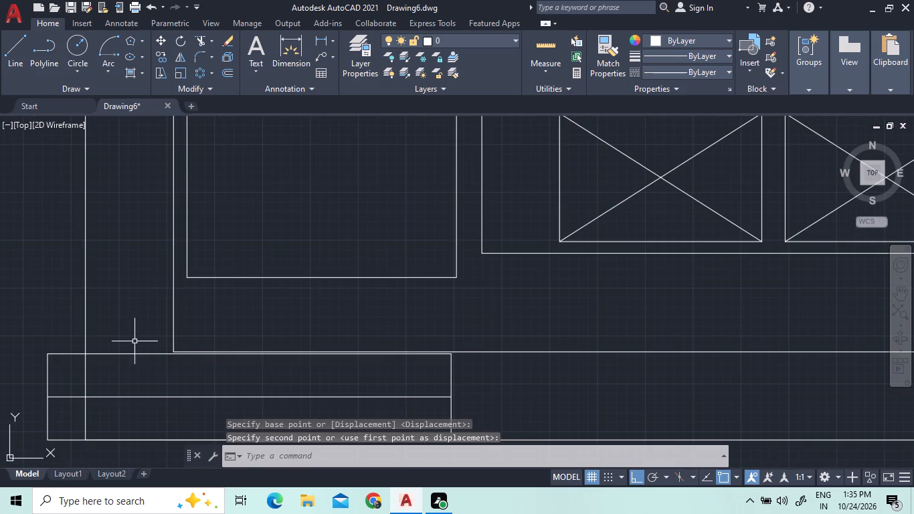
{"action": "left_click", "coordinate": [483, 412]}
{"action": "left_click", "coordinate": [407, 383]}
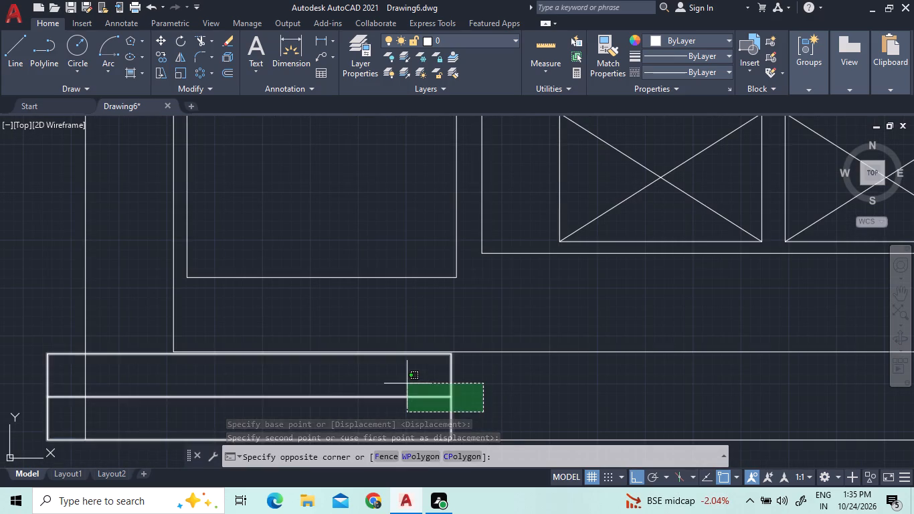
{"action": "right_click", "coordinate": [401, 298]}
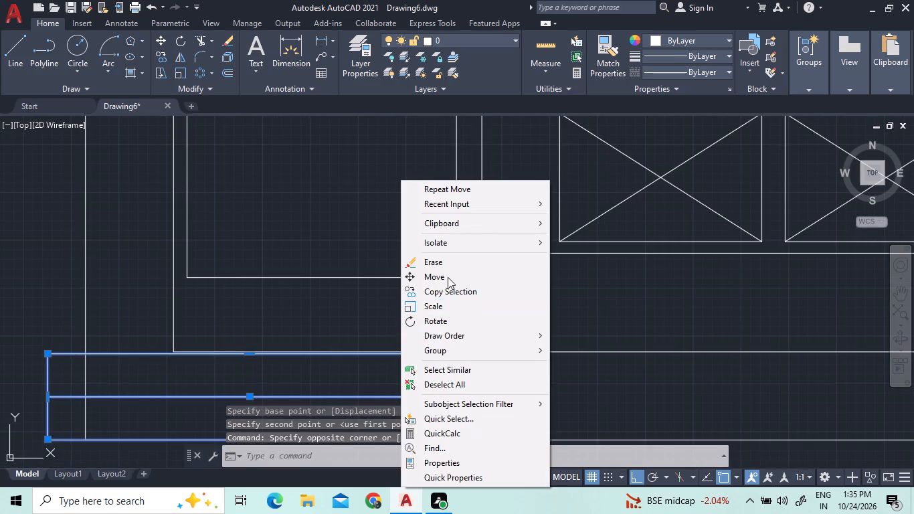
{"action": "left_click", "coordinate": [443, 278]}
{"action": "scroll", "coordinate": [480, 283], "scroll_direction": "down", "scroll_amount": 3}
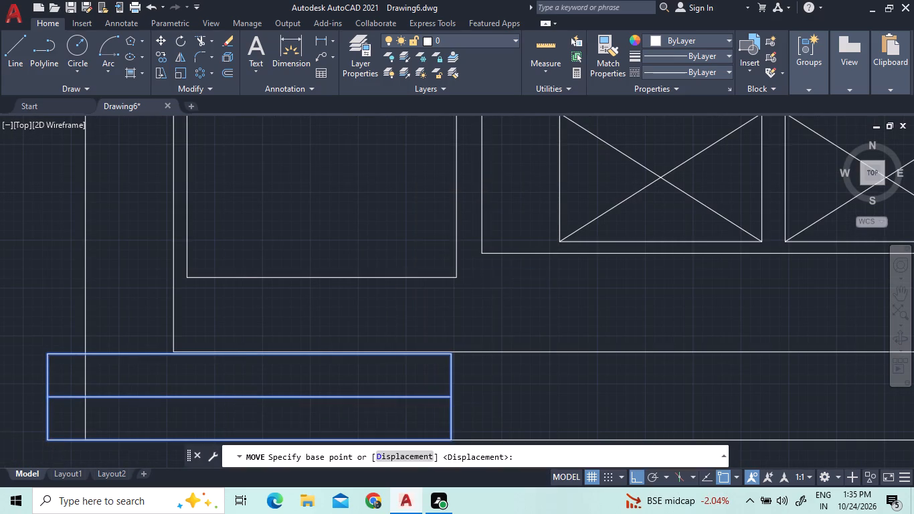
{"action": "scroll", "coordinate": [492, 357], "scroll_direction": "up", "scroll_amount": 2}
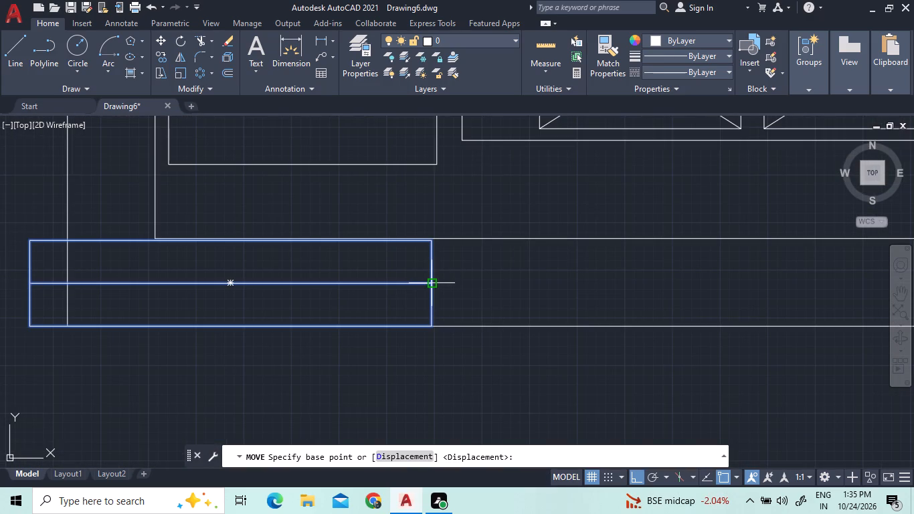
{"action": "left_click", "coordinate": [434, 282]}
{"action": "scroll", "coordinate": [729, 300], "scroll_direction": "down", "scroll_amount": 1}
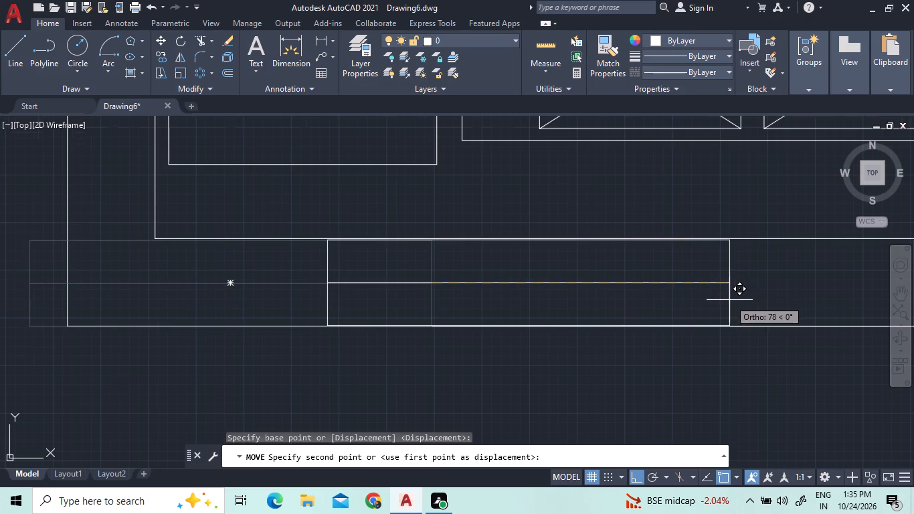
{"action": "scroll", "coordinate": [729, 300], "scroll_direction": "down", "scroll_amount": 1}
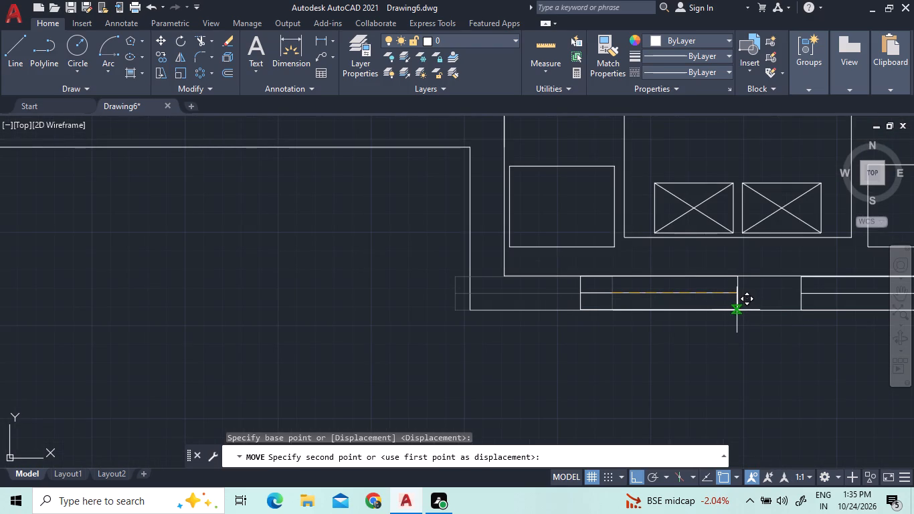
{"action": "left_click", "coordinate": [723, 311]}
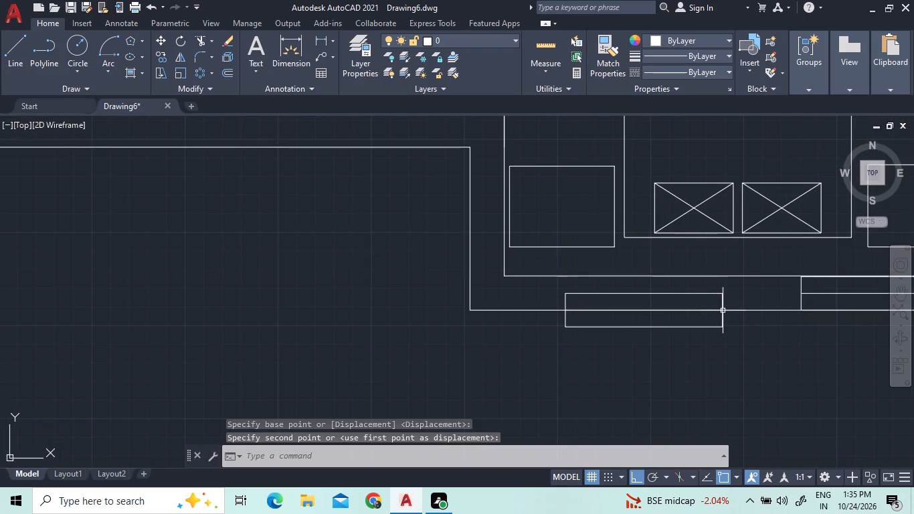
Move that window's outline and centre line straight up so its top edge meets the bottom wall's inner line.
{"action": "right_click", "coordinate": [628, 408]}
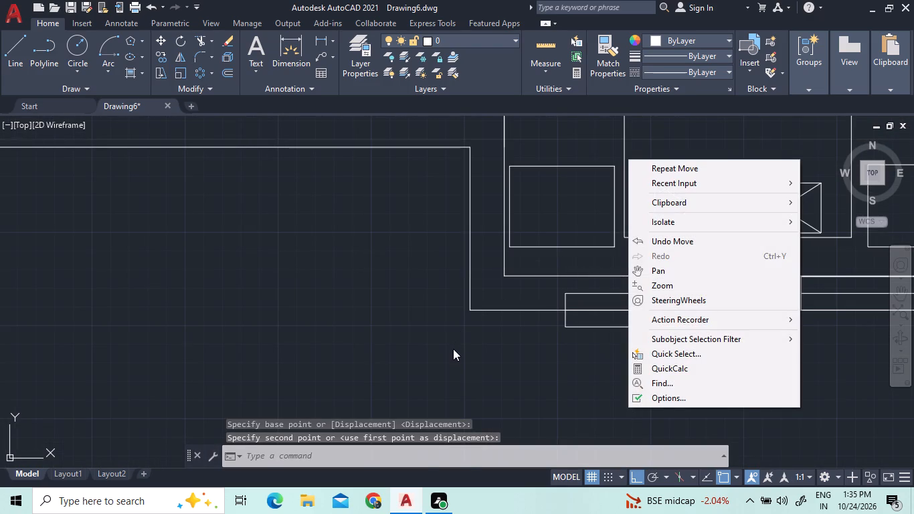
{"action": "left_click", "coordinate": [453, 349]}
{"action": "left_click", "coordinate": [500, 337]}
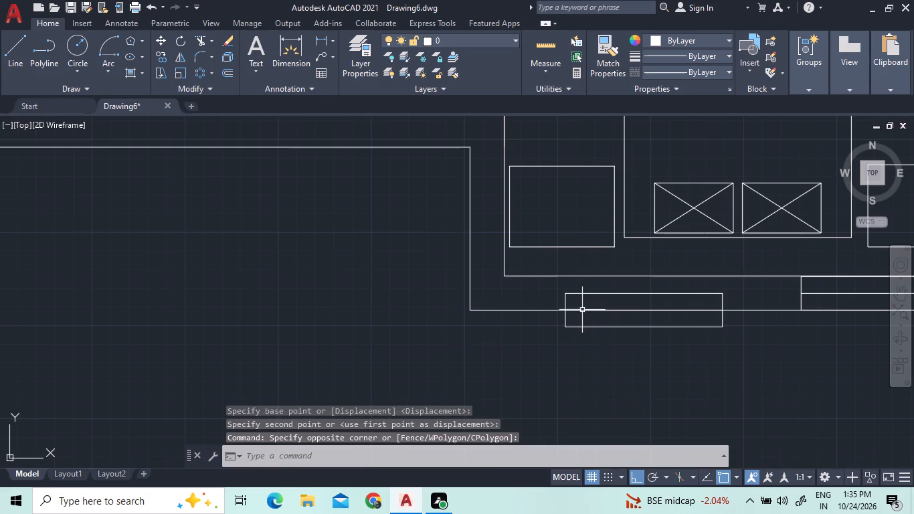
{"action": "left_click", "coordinate": [584, 308]}
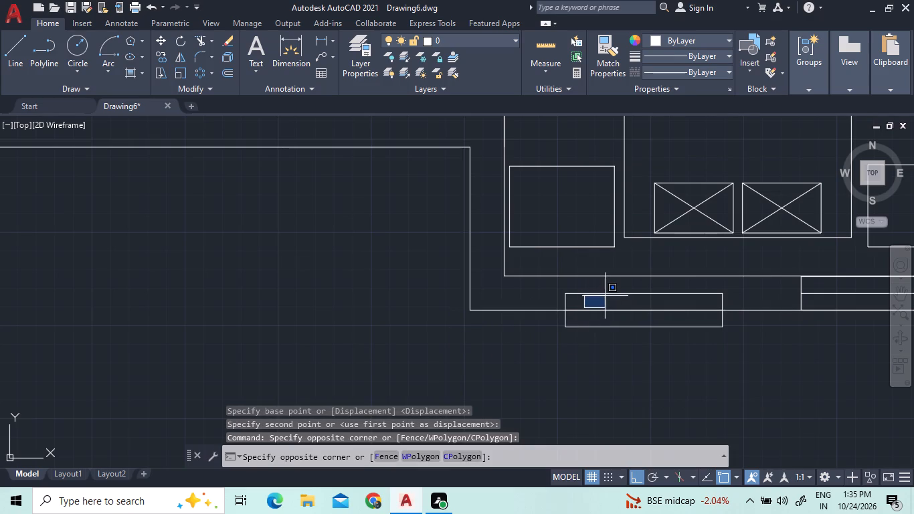
{"action": "left_click", "coordinate": [606, 295]}
{"action": "left_click", "coordinate": [596, 293]}
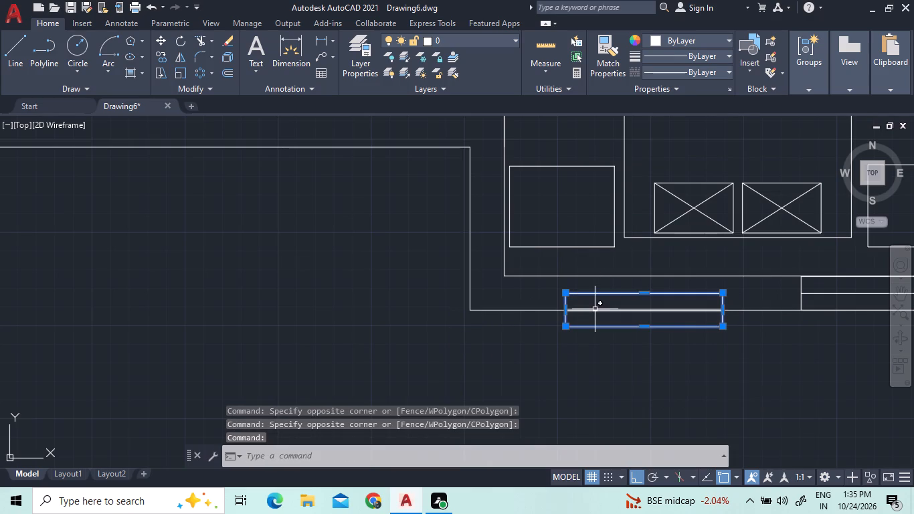
{"action": "left_click", "coordinate": [595, 309]}
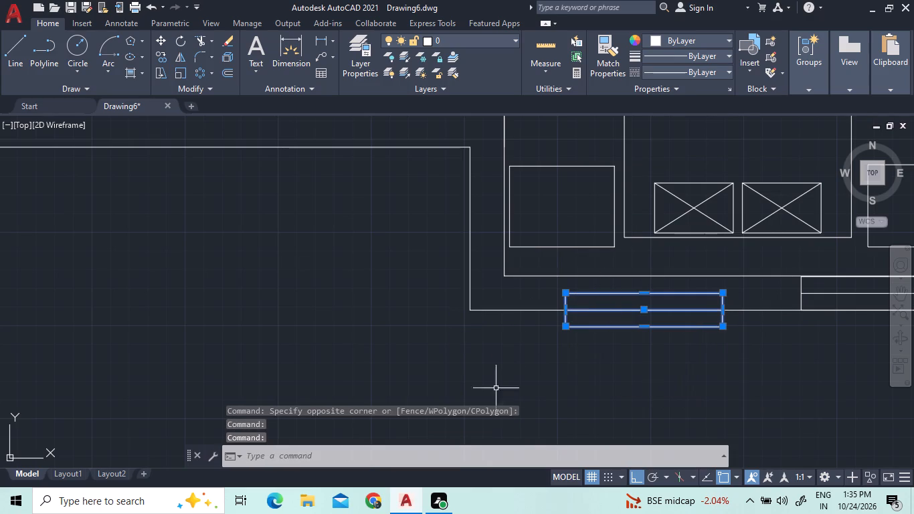
{"action": "right_click", "coordinate": [512, 366]}
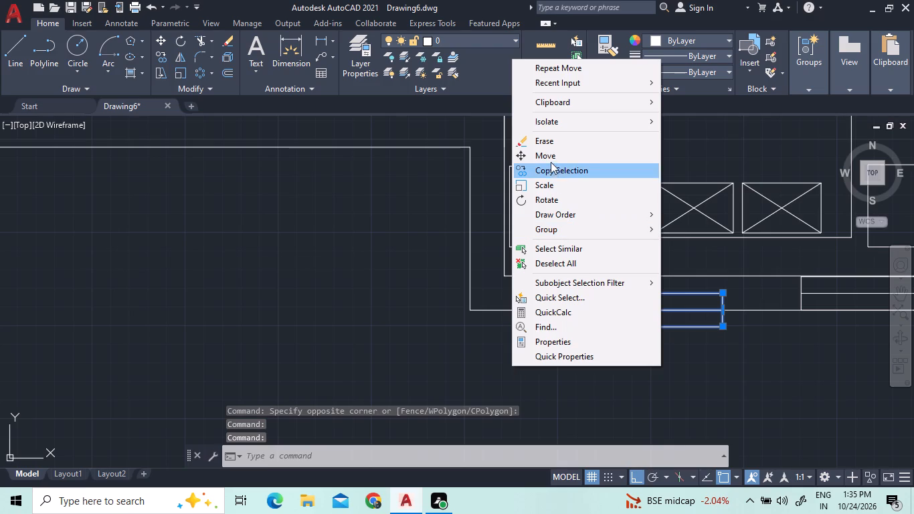
{"action": "left_click", "coordinate": [551, 158]}
{"action": "scroll", "coordinate": [734, 280], "scroll_direction": "up", "scroll_amount": 2}
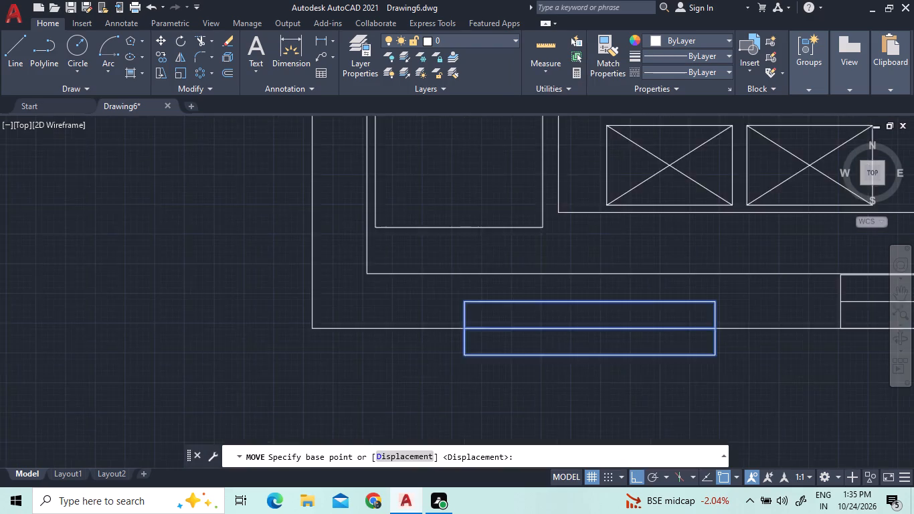
{"action": "left_click", "coordinate": [702, 312]}
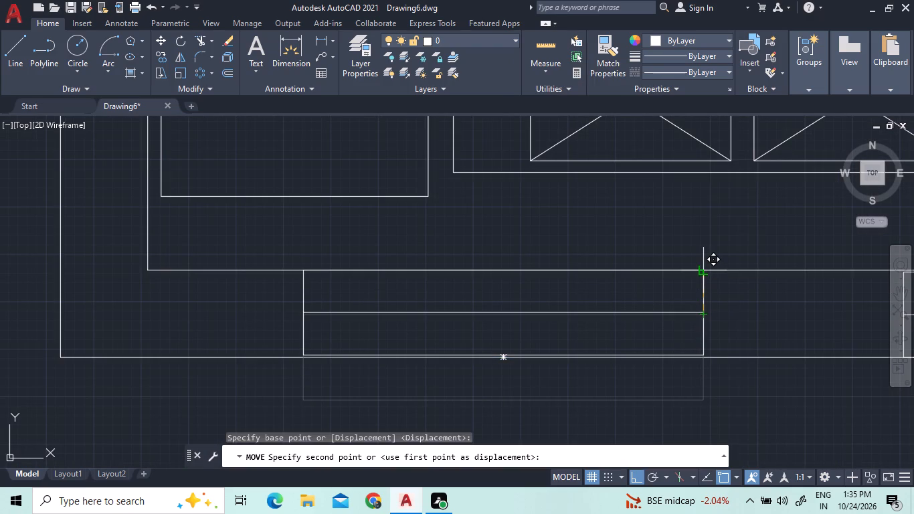
{"action": "left_click", "coordinate": [703, 270]}
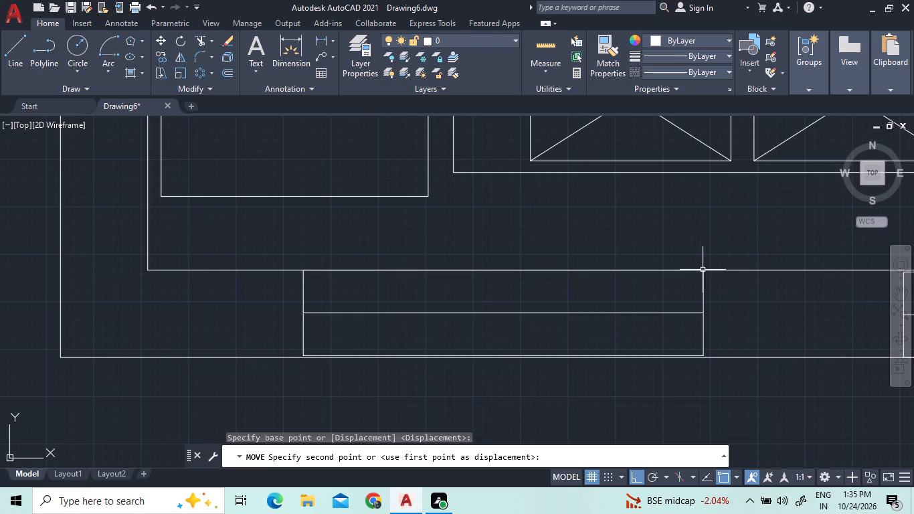
Copy the kitchen's top-wall window from its midpoint into the bottom wall of the large room beside the lower bedroom, with Ortho off.
{"action": "scroll", "coordinate": [688, 359], "scroll_direction": "down", "scroll_amount": 5}
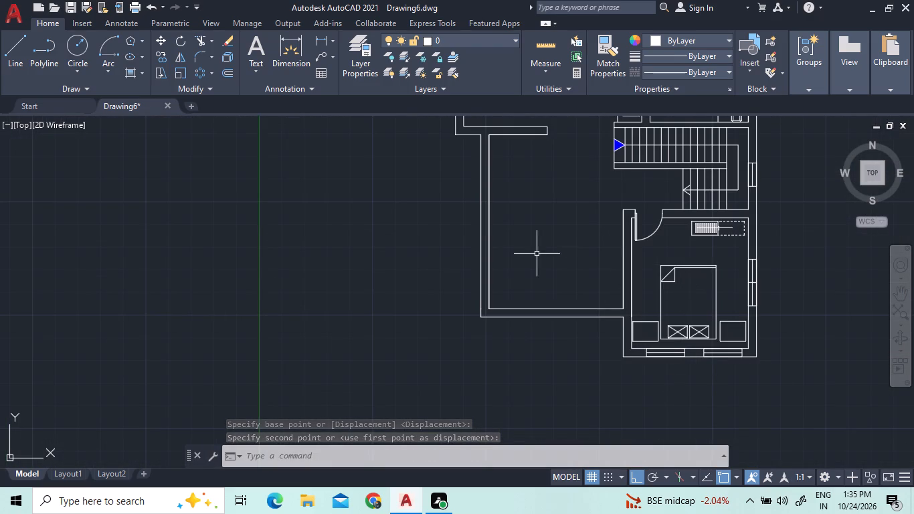
{"action": "scroll", "coordinate": [587, 358], "scroll_direction": "down", "scroll_amount": 2}
{"action": "scroll", "coordinate": [574, 154], "scroll_direction": "up", "scroll_amount": 3}
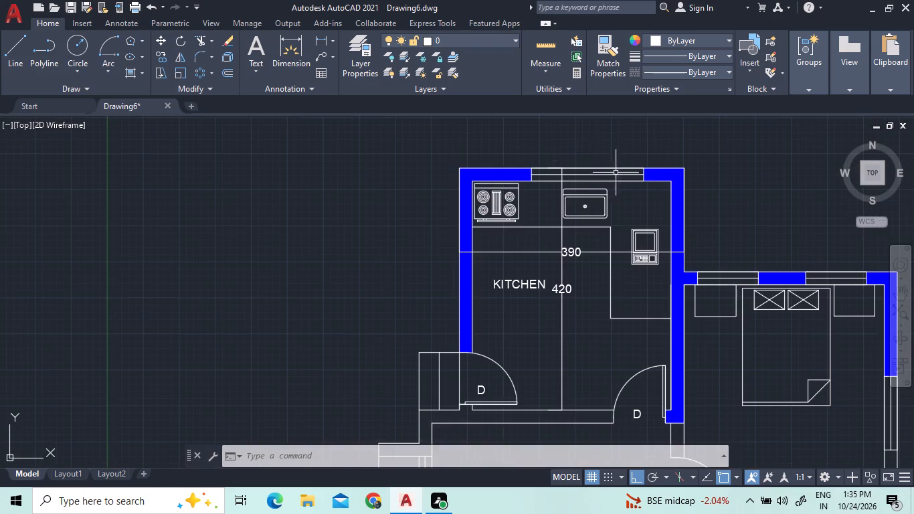
{"action": "scroll", "coordinate": [632, 175], "scroll_direction": "up", "scroll_amount": 2}
{"action": "left_click", "coordinate": [634, 190]}
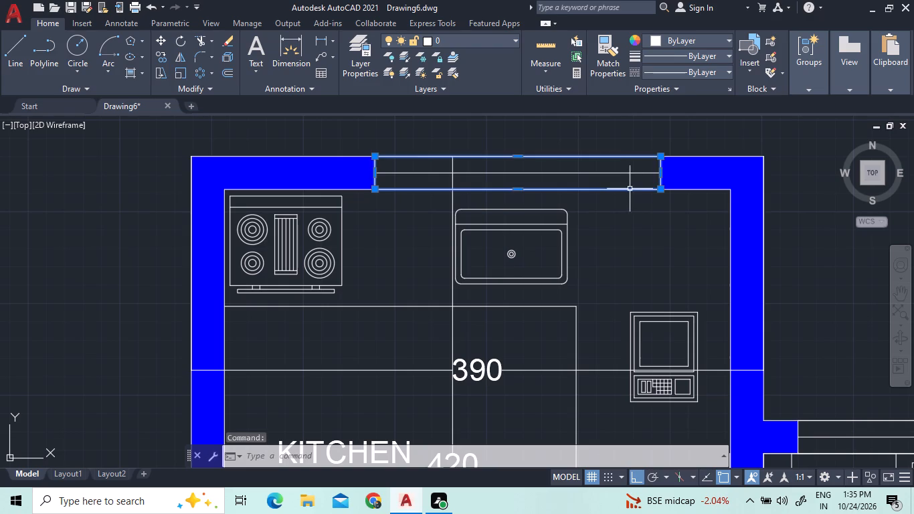
{"action": "left_click", "coordinate": [610, 171]}
{"action": "left_click", "coordinate": [577, 183]}
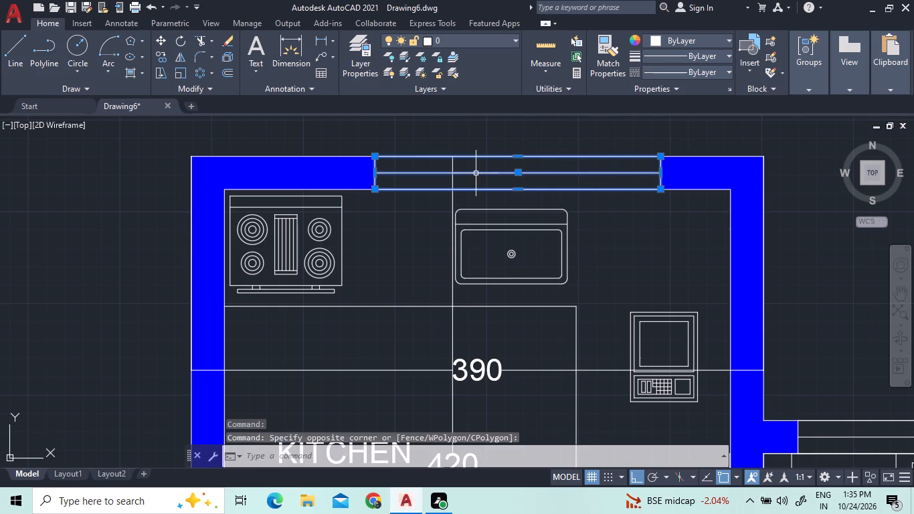
{"action": "right_click", "coordinate": [474, 173]}
{"action": "left_click", "coordinate": [528, 278]}
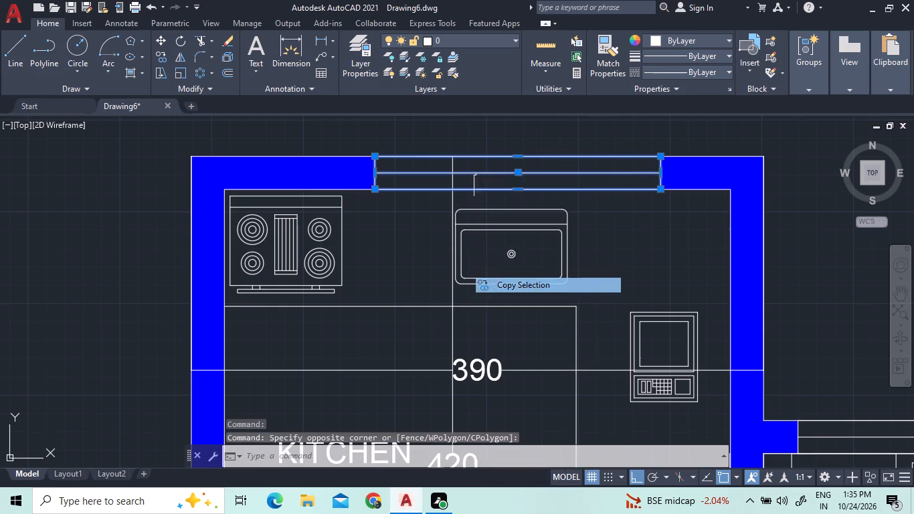
{"action": "left_click", "coordinate": [518, 171]}
{"action": "scroll", "coordinate": [511, 228], "scroll_direction": "down", "scroll_amount": 6}
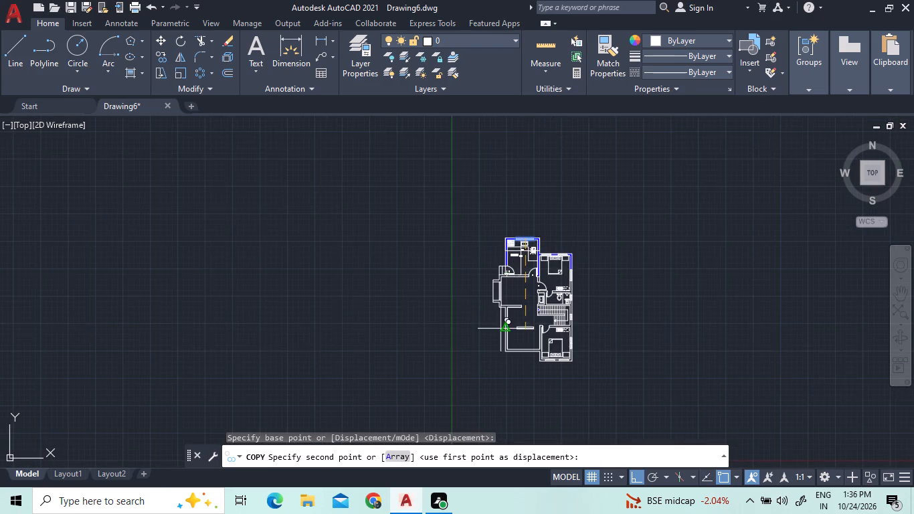
{"action": "scroll", "coordinate": [498, 341], "scroll_direction": "up", "scroll_amount": 4}
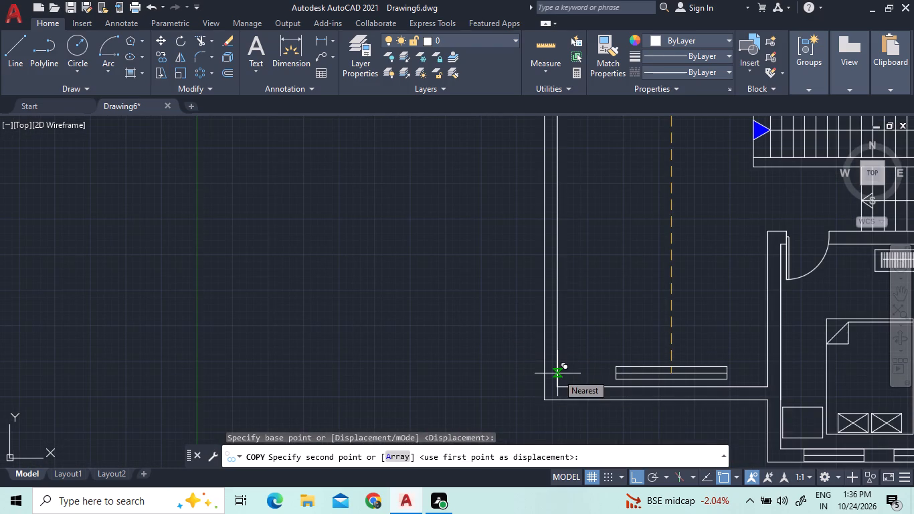
{"action": "key", "text": "F8"}
{"action": "scroll", "coordinate": [638, 377], "scroll_direction": "up", "scroll_amount": 1}
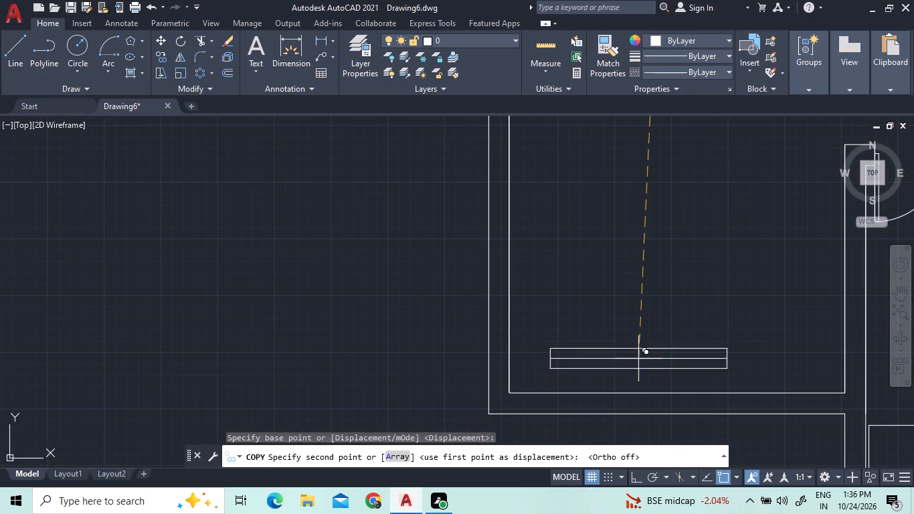
{"action": "scroll", "coordinate": [621, 418], "scroll_direction": "up", "scroll_amount": 4}
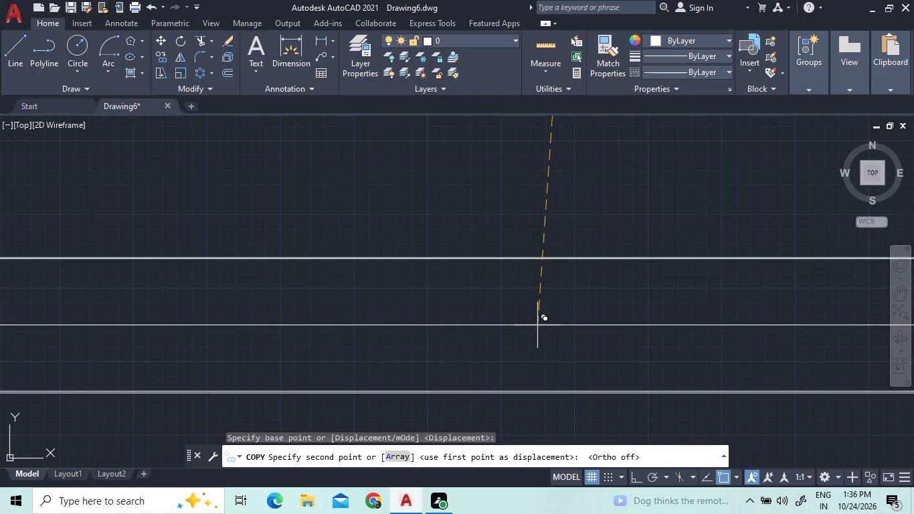
{"action": "scroll", "coordinate": [537, 325], "scroll_direction": "down", "scroll_amount": 2}
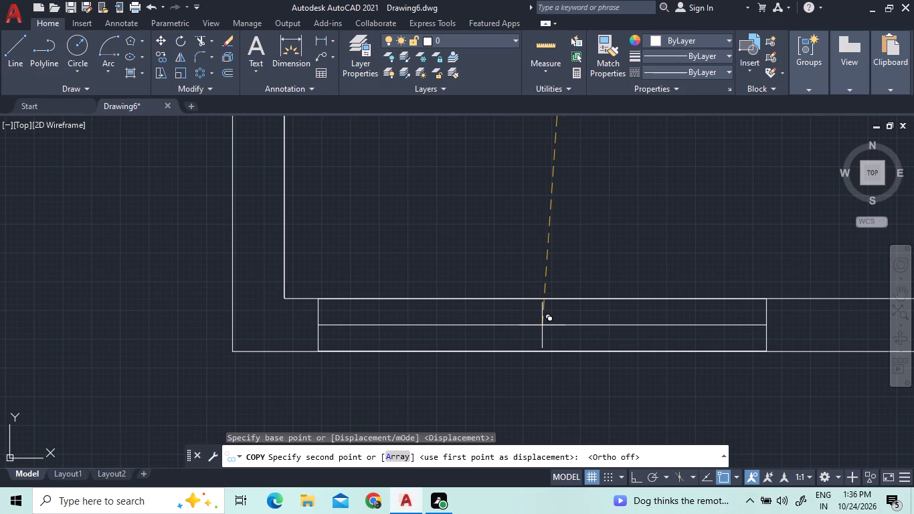
{"action": "left_click", "coordinate": [542, 325]}
{"action": "scroll", "coordinate": [624, 380], "scroll_direction": "down", "scroll_amount": 3}
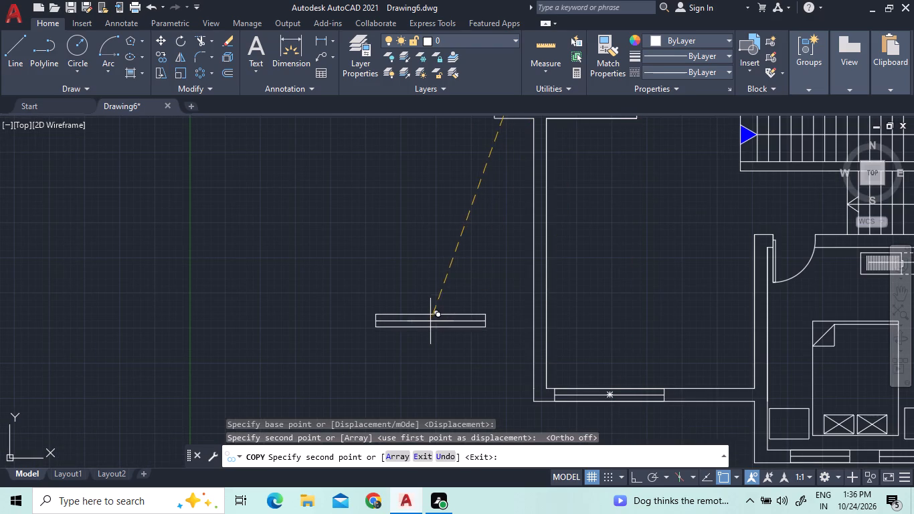
Place another copy of the window in the empty space outside the large room's left wall and finish copying.
{"action": "left_click", "coordinate": [436, 327]}
{"action": "right_click", "coordinate": [399, 278]}
{"action": "left_click", "coordinate": [403, 282]}
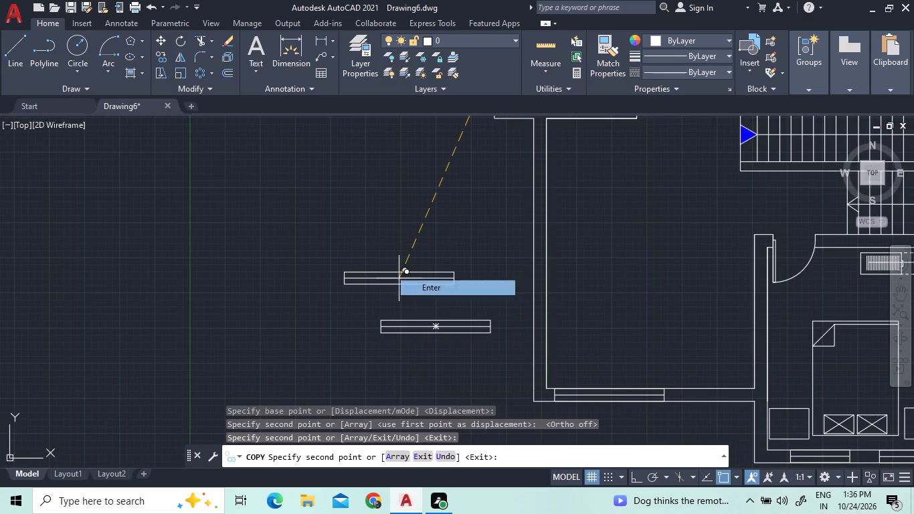
Rotate the loose window copy 270° about its upper right corner with Ortho on, so it stands vertical.
{"action": "left_click", "coordinate": [511, 341]}
{"action": "left_click", "coordinate": [343, 299]}
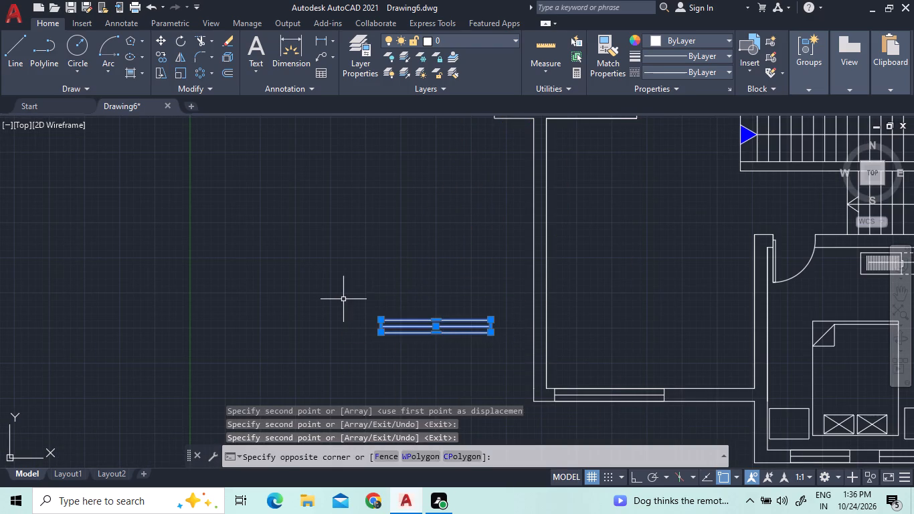
{"action": "right_click", "coordinate": [422, 282]}
{"action": "left_click", "coordinate": [448, 317]}
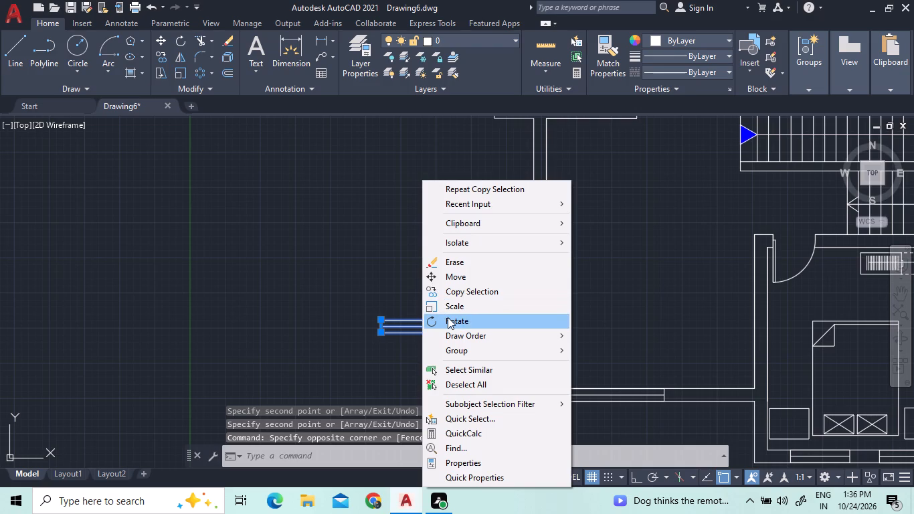
{"action": "left_click", "coordinate": [492, 321]}
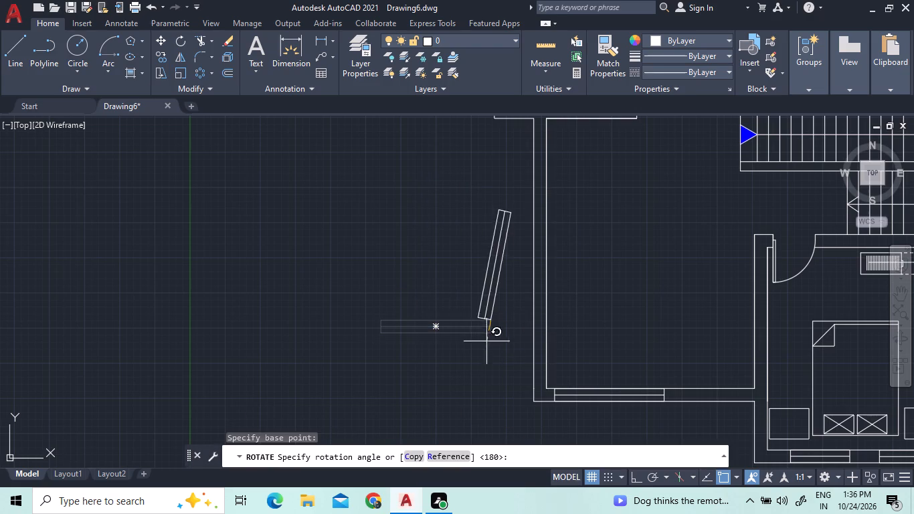
{"action": "key", "text": "F8"}
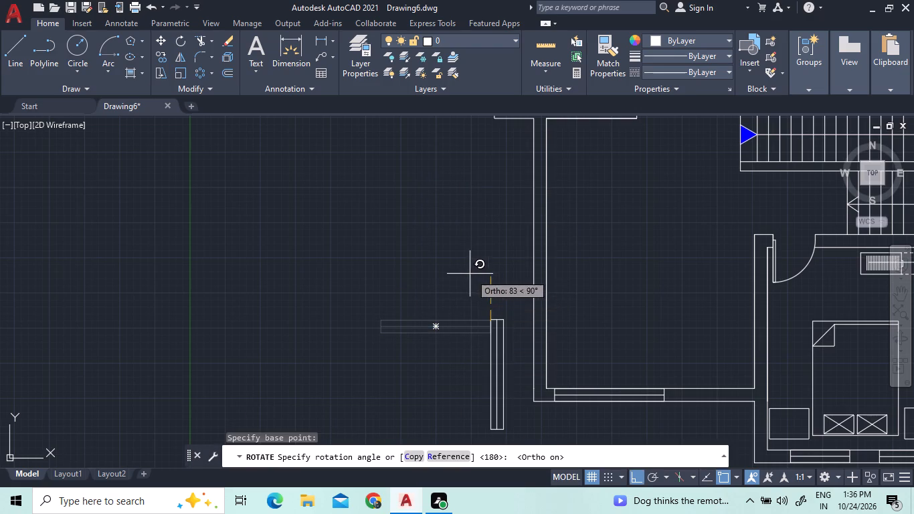
{"action": "left_click", "coordinate": [515, 366]}
Move the vertical window from its midpoint about 100 units horizontally into the large room's left wall, between the wall lines.
{"action": "left_click", "coordinate": [509, 347]}
{"action": "left_click", "coordinate": [448, 201]}
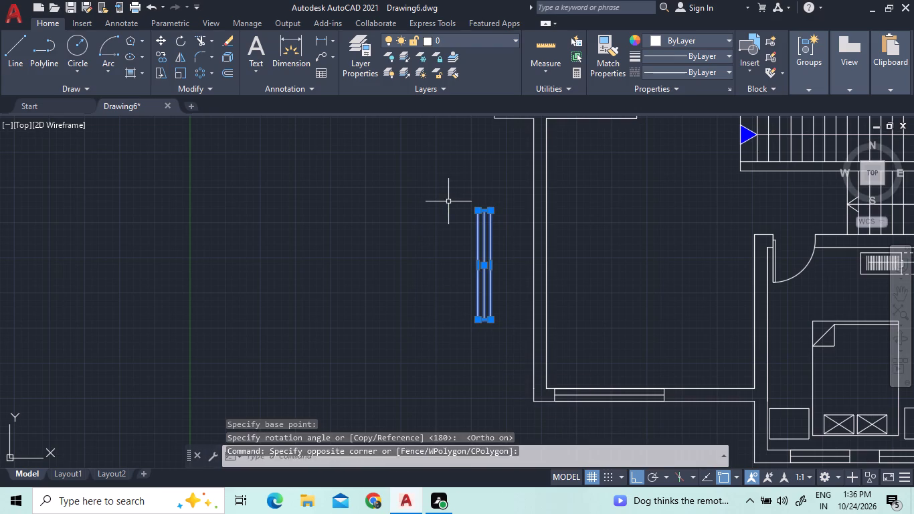
{"action": "right_click", "coordinate": [440, 198]}
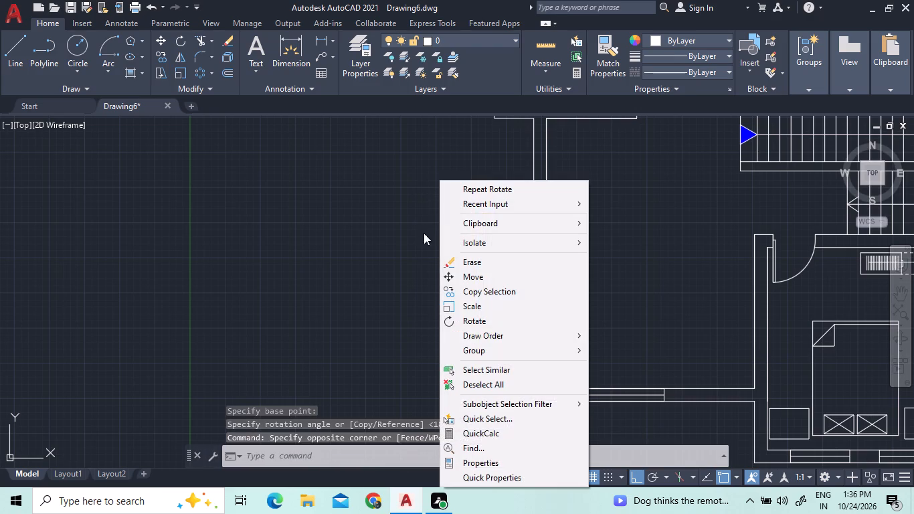
{"action": "left_click", "coordinate": [506, 279]}
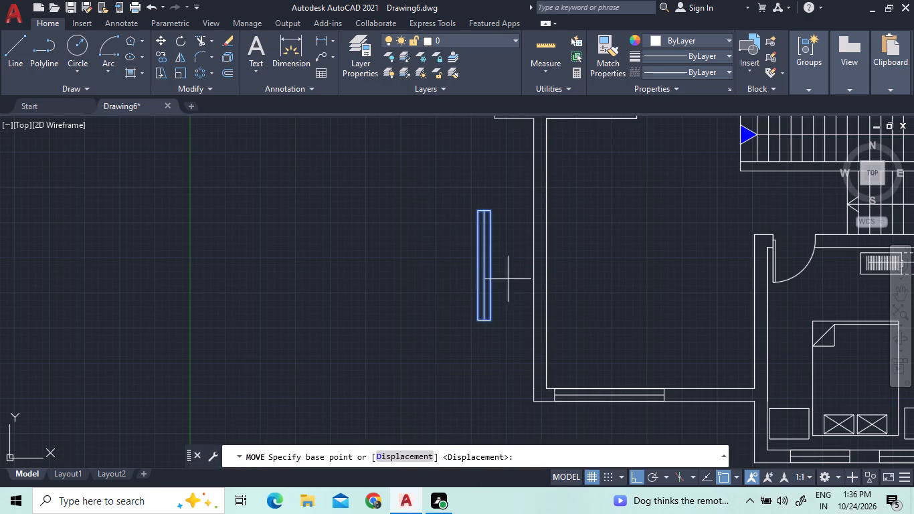
{"action": "scroll", "coordinate": [581, 282], "scroll_direction": "up", "scroll_amount": 2}
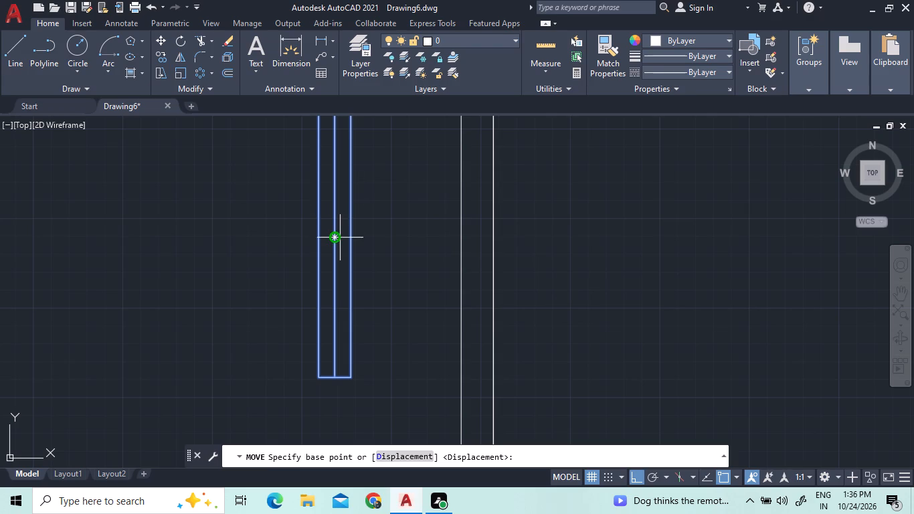
{"action": "left_click", "coordinate": [330, 235]}
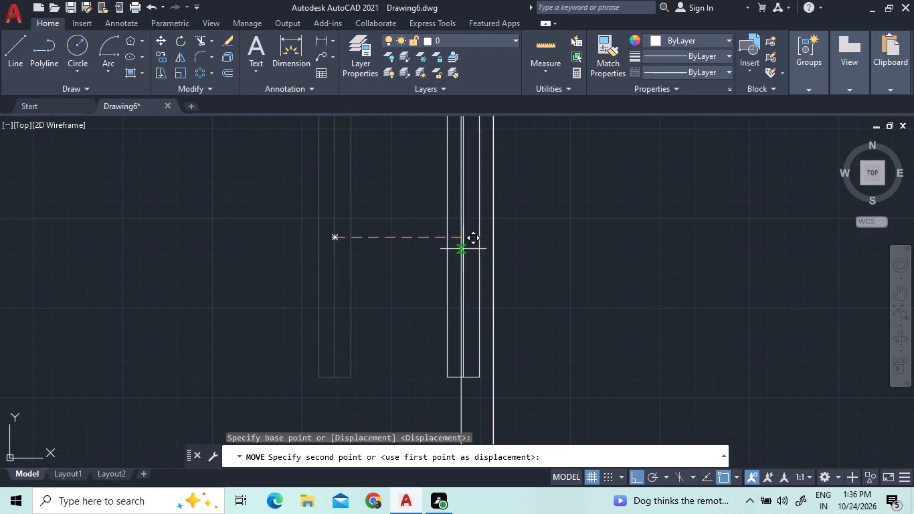
{"action": "scroll", "coordinate": [473, 252], "scroll_direction": "up", "scroll_amount": 2}
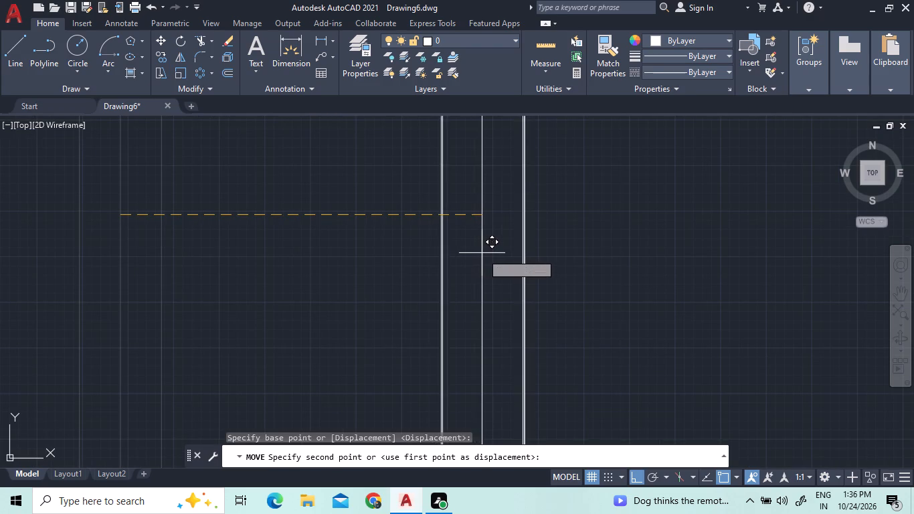
{"action": "scroll", "coordinate": [484, 250], "scroll_direction": "up", "scroll_amount": 3}
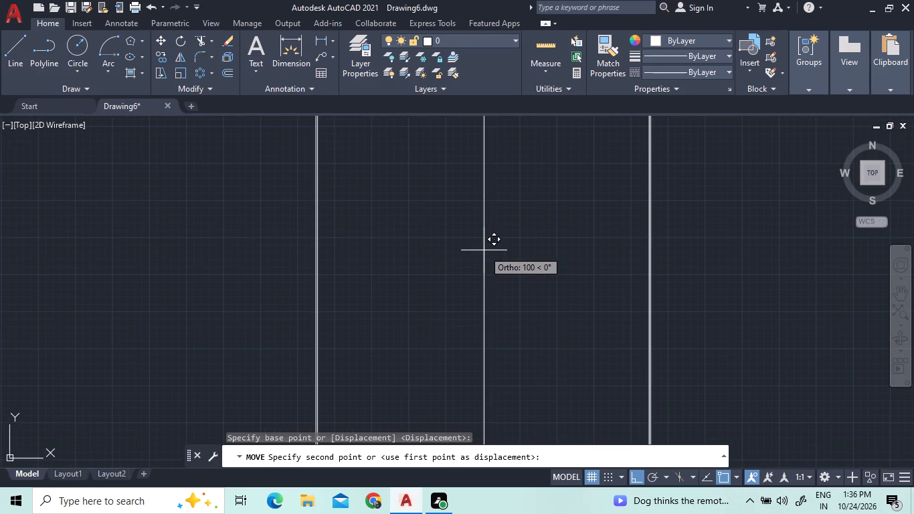
{"action": "scroll", "coordinate": [484, 250], "scroll_direction": "up", "scroll_amount": 2}
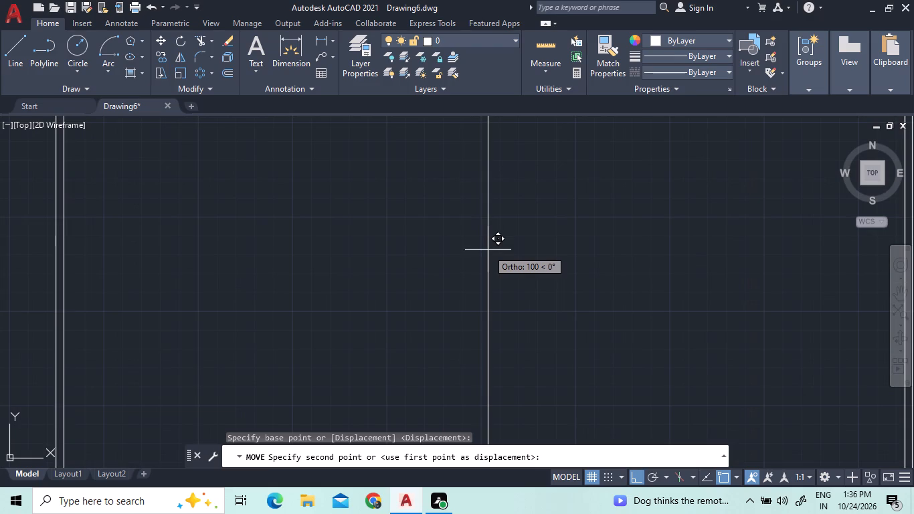
{"action": "left_click", "coordinate": [479, 246]}
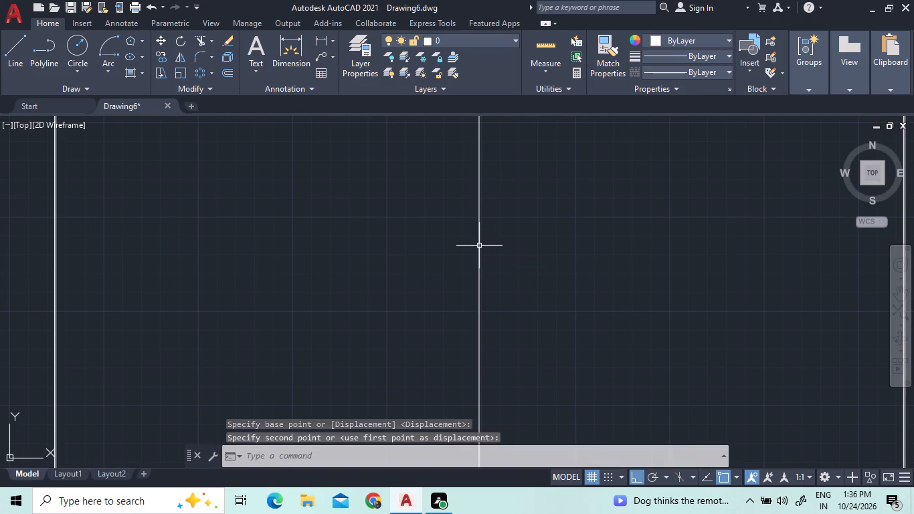
Fill the right outer wall, its connected bathroom and staircase walls, and the lower bedroom's bottom wall between windows with solid blue hatch.
{"action": "scroll", "coordinate": [476, 254], "scroll_direction": "down", "scroll_amount": 11}
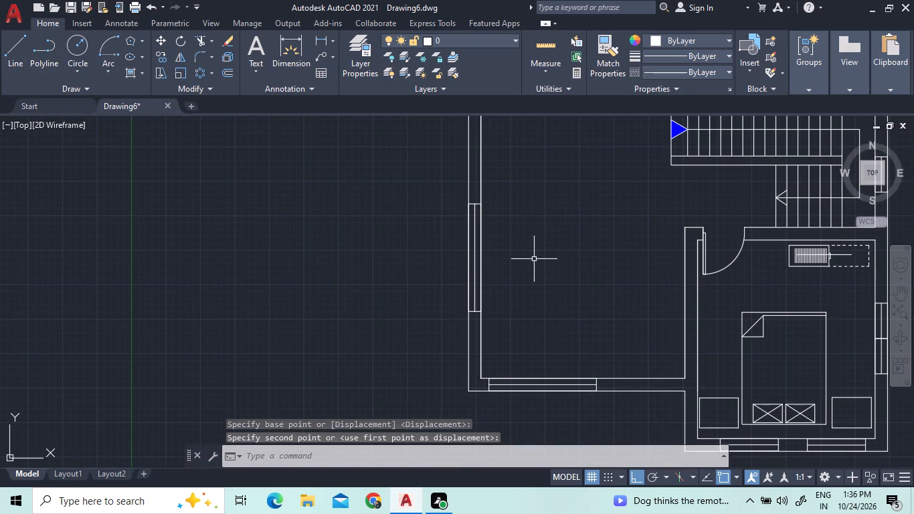
{"action": "scroll", "coordinate": [534, 260], "scroll_direction": "down", "scroll_amount": 3}
{"action": "scroll", "coordinate": [523, 157], "scroll_direction": "up", "scroll_amount": 3}
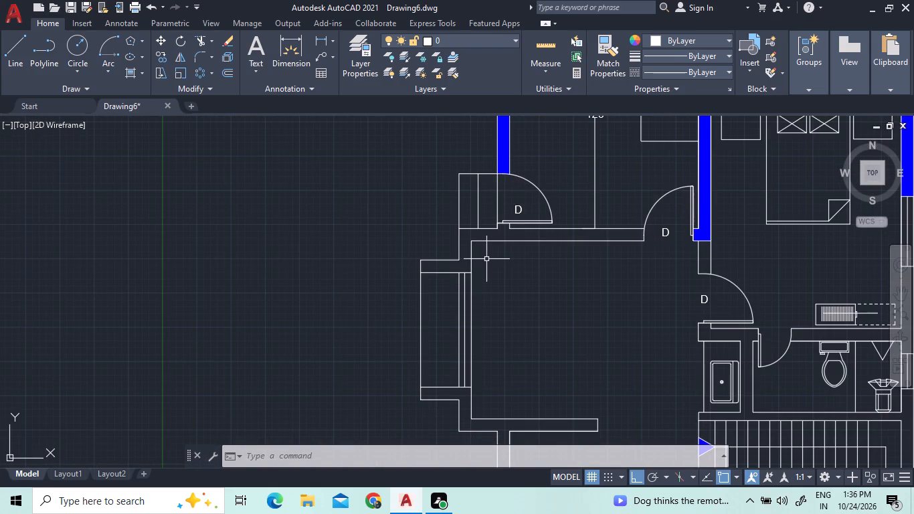
{"action": "scroll", "coordinate": [486, 260], "scroll_direction": "down", "scroll_amount": 2}
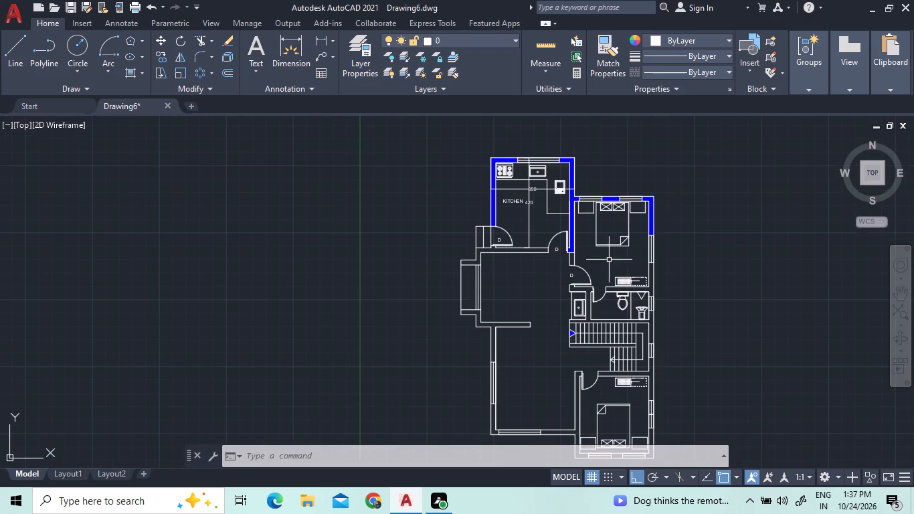
{"action": "middle_click_drag", "start_coordinate": [610, 345], "coordinate": [545, 303]}
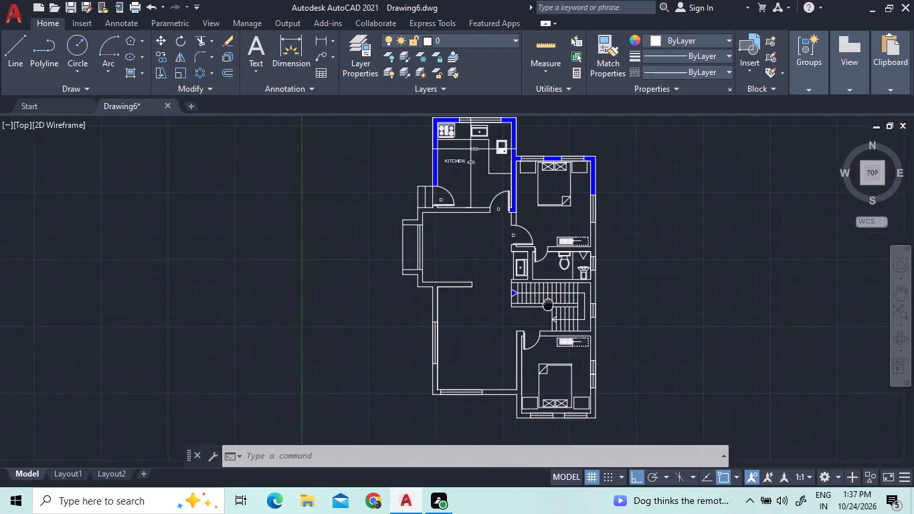
{"action": "middle_click_drag", "start_coordinate": [545, 303], "coordinate": [523, 292]}
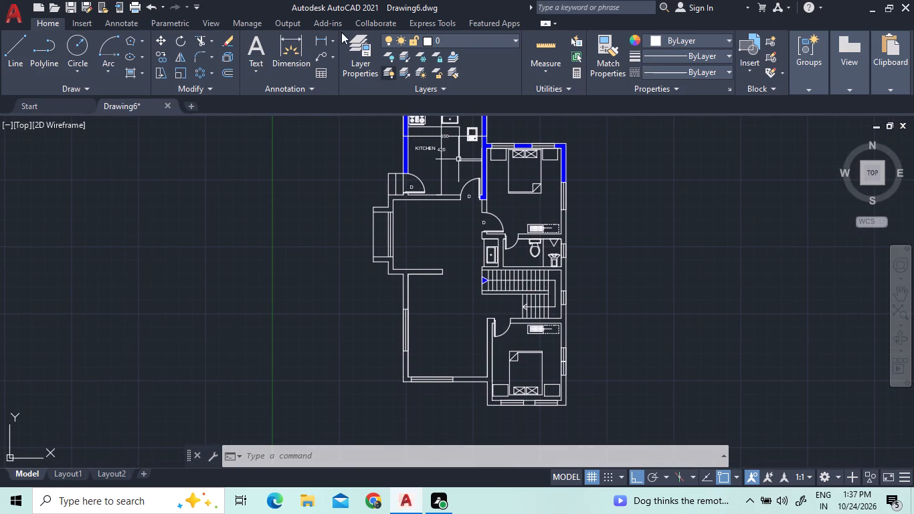
{"action": "left_click", "coordinate": [128, 74]}
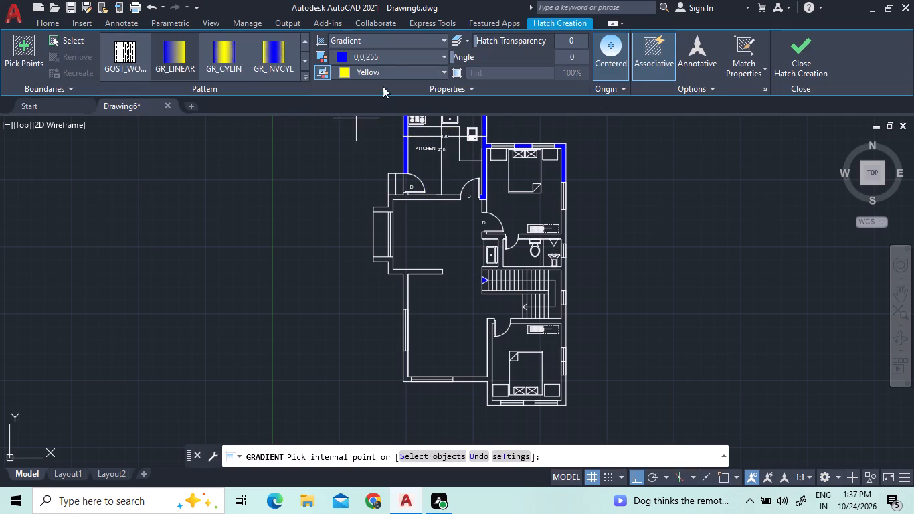
{"action": "left_click", "coordinate": [379, 46]}
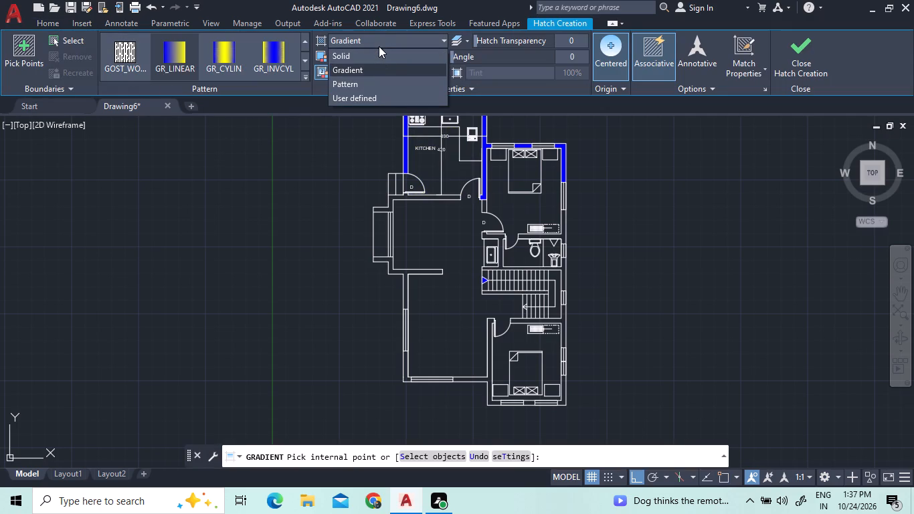
{"action": "left_click", "coordinate": [375, 51]}
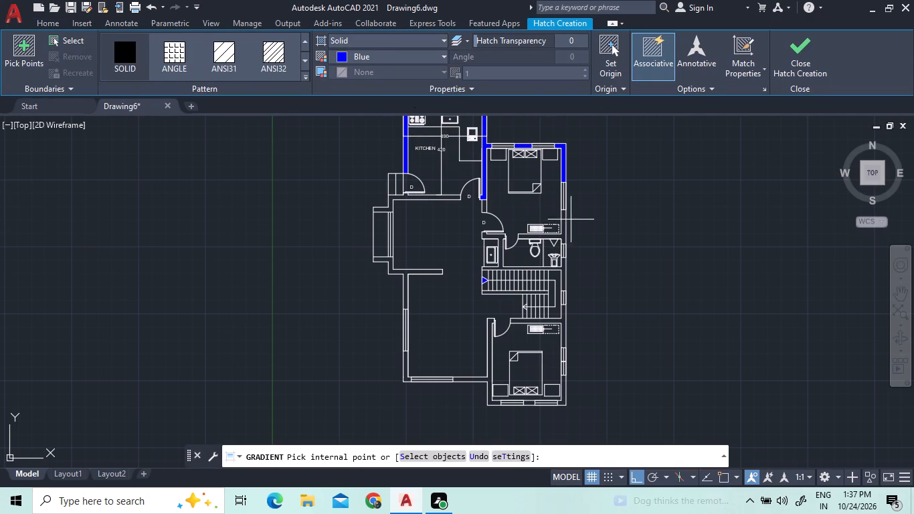
{"action": "left_click", "coordinate": [563, 220]}
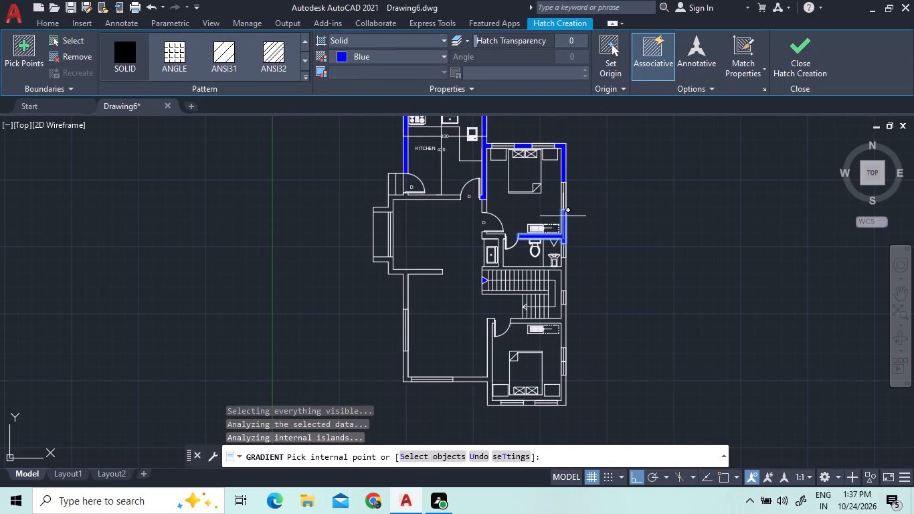
{"action": "left_click", "coordinate": [565, 271]}
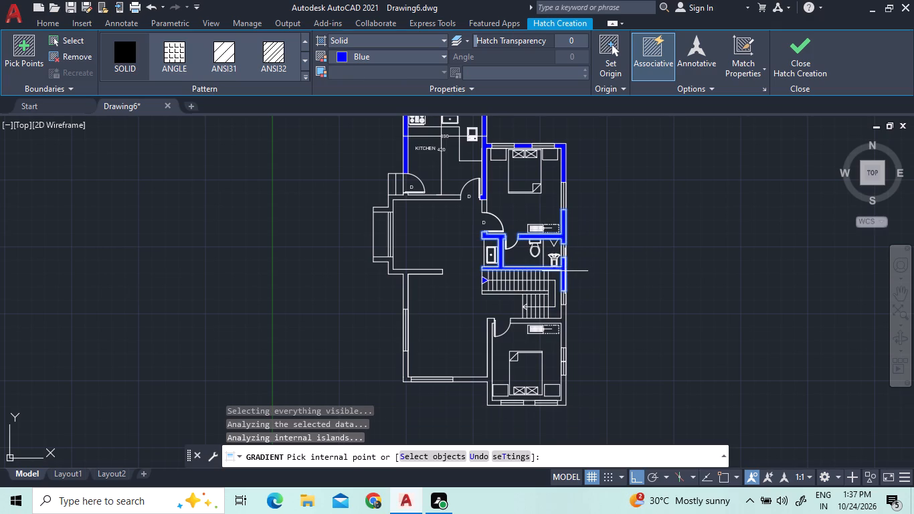
{"action": "left_click", "coordinate": [564, 321]}
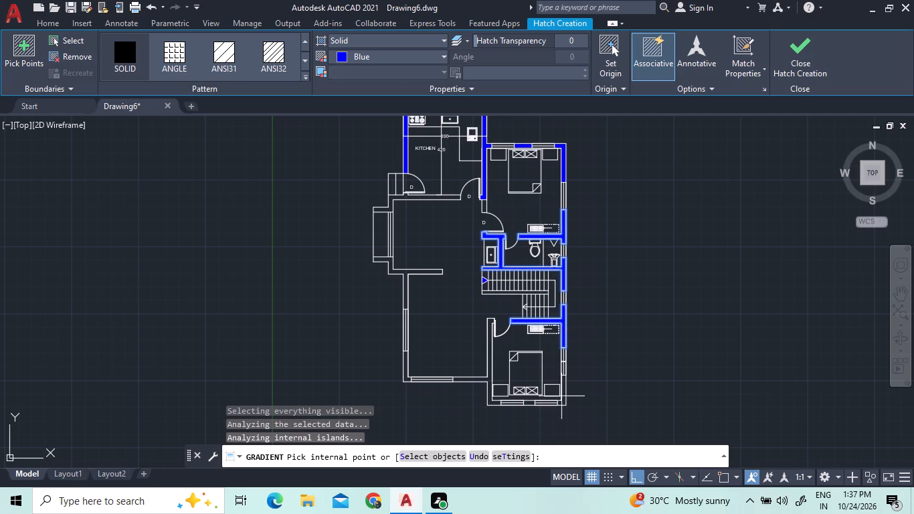
{"action": "left_click", "coordinate": [565, 393]}
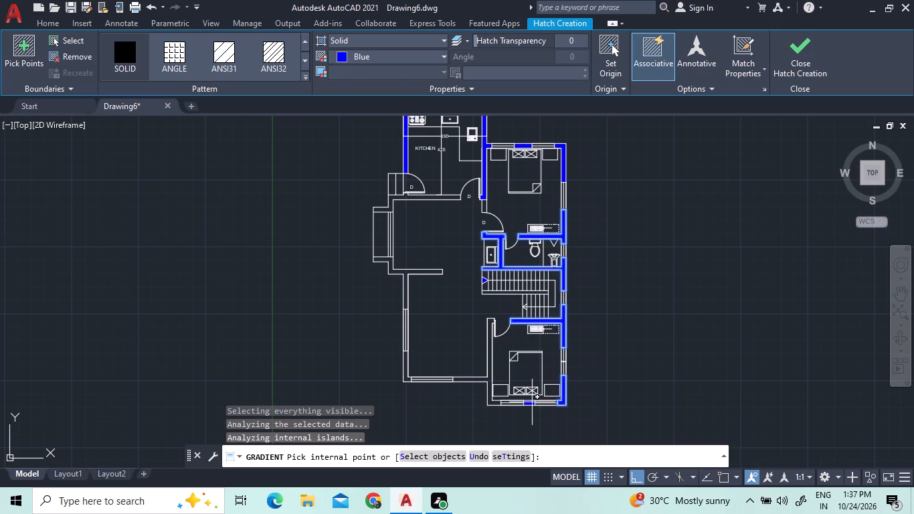
{"action": "left_click", "coordinate": [532, 402]}
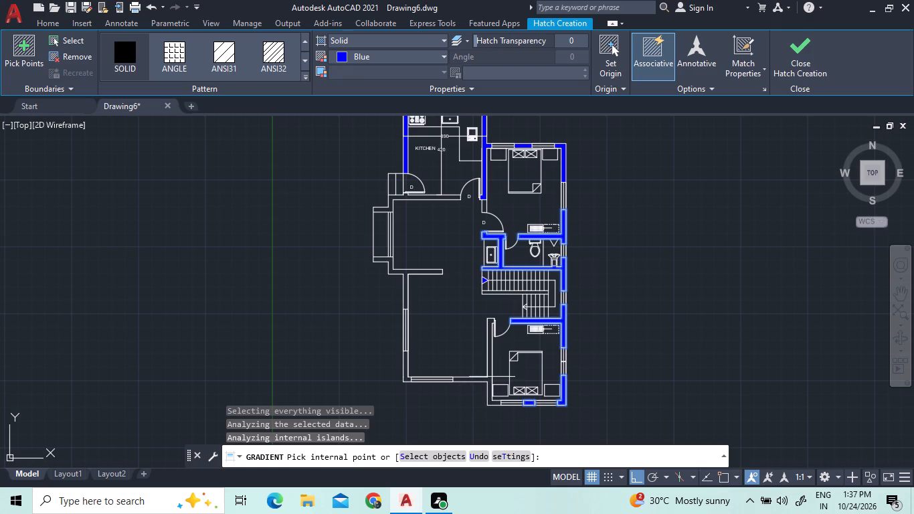
Fill the lower bedroom's left wall, the large room's outer walls, the bay walls and the kitchen's bottom wall with the same hatch.
{"action": "left_click", "coordinate": [487, 381]}
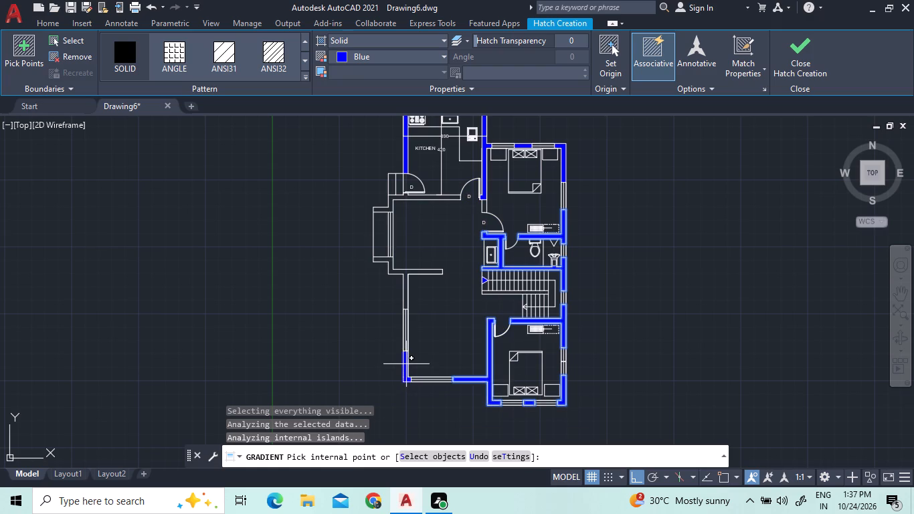
{"action": "left_click", "coordinate": [406, 364]}
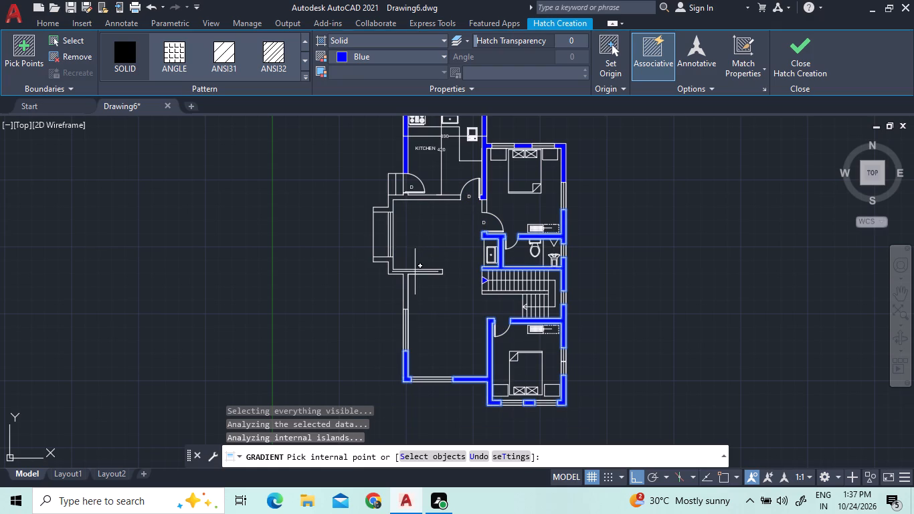
{"action": "left_click", "coordinate": [415, 271]}
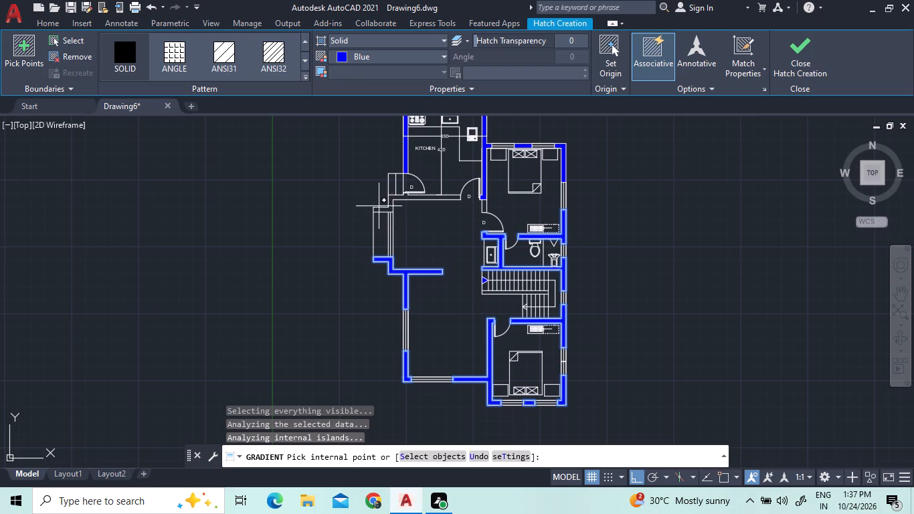
{"action": "left_click", "coordinate": [387, 209]}
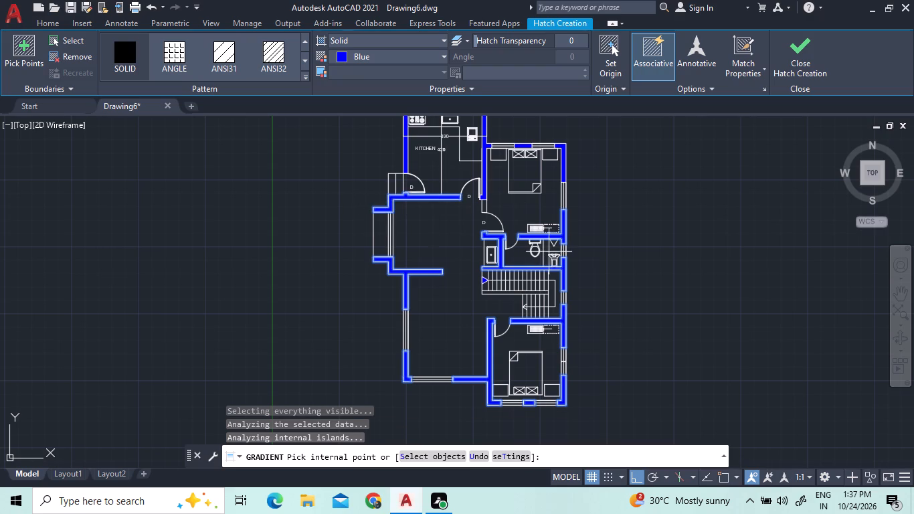
{"action": "scroll", "coordinate": [537, 278], "scroll_direction": "down", "scroll_amount": 2}
{"action": "scroll", "coordinate": [502, 209], "scroll_direction": "up", "scroll_amount": 4}
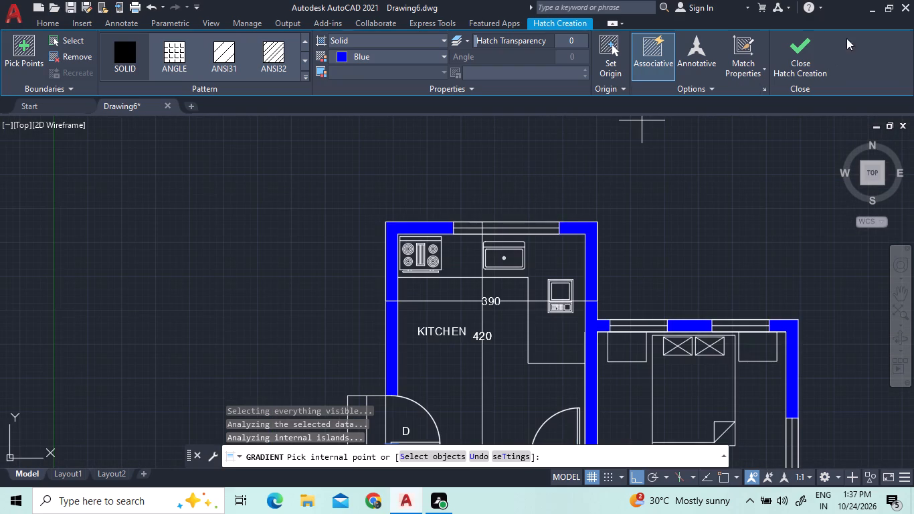
{"action": "left_click", "coordinate": [790, 58]}
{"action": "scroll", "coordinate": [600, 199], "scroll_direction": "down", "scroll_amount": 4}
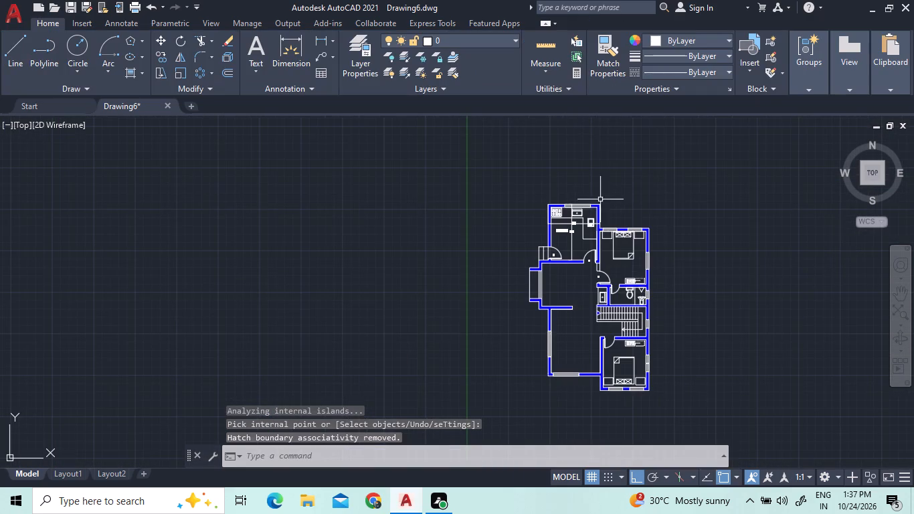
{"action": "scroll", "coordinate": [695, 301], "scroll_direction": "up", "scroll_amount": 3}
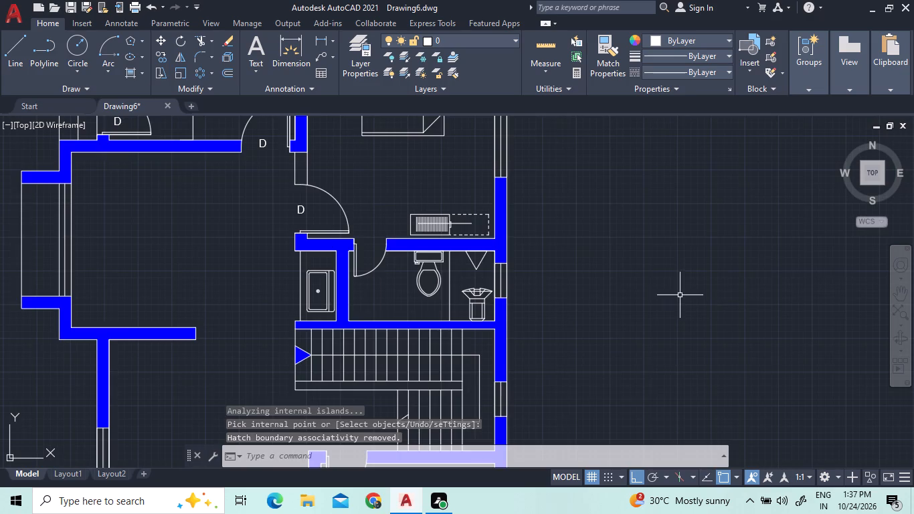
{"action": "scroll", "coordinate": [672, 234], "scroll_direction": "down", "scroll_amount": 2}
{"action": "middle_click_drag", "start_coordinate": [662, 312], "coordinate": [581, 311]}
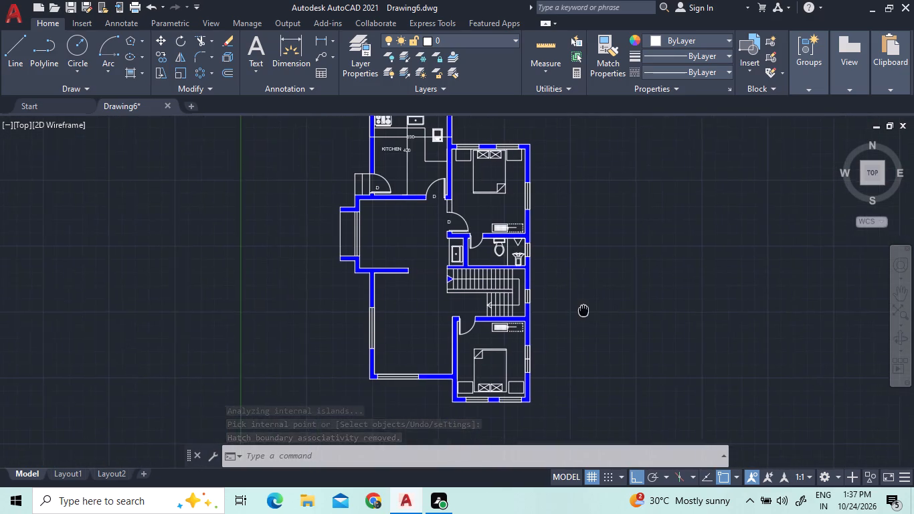
Draw a line across the wall thickness where the large room's bottom wall meets the lower bedroom's left wall.
{"action": "middle_click_drag", "start_coordinate": [581, 311], "coordinate": [538, 313]}
{"action": "scroll", "coordinate": [536, 313], "scroll_direction": "up", "scroll_amount": 1}
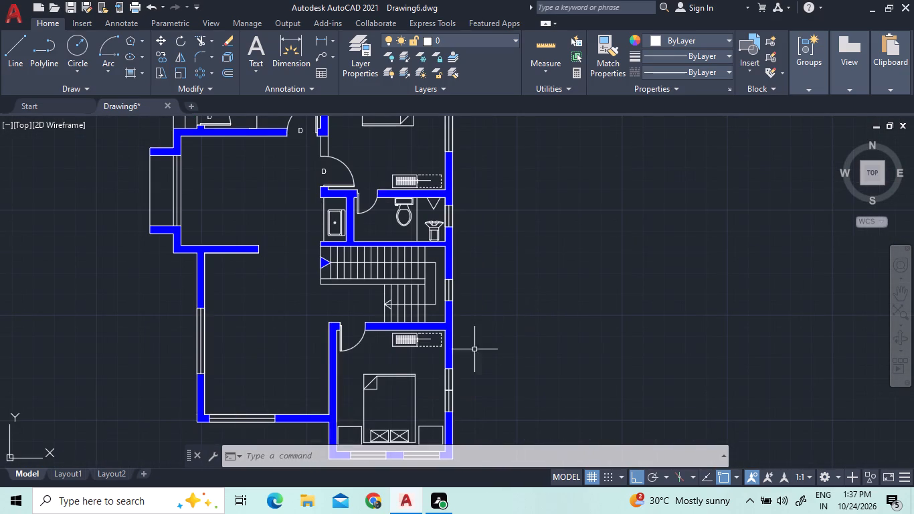
{"action": "scroll", "coordinate": [374, 384], "scroll_direction": "down", "scroll_amount": 1}
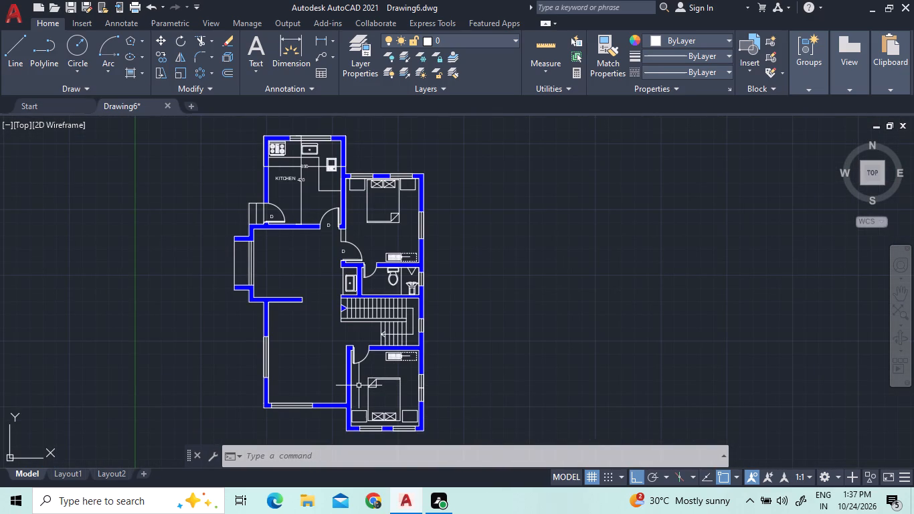
{"action": "middle_click_drag", "start_coordinate": [358, 385], "coordinate": [353, 353]}
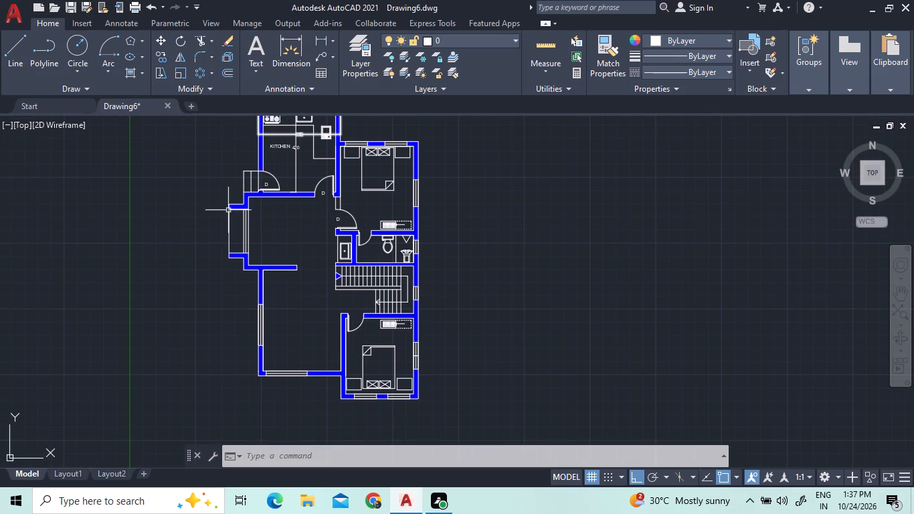
{"action": "scroll", "coordinate": [339, 374], "scroll_direction": "up", "scroll_amount": 3}
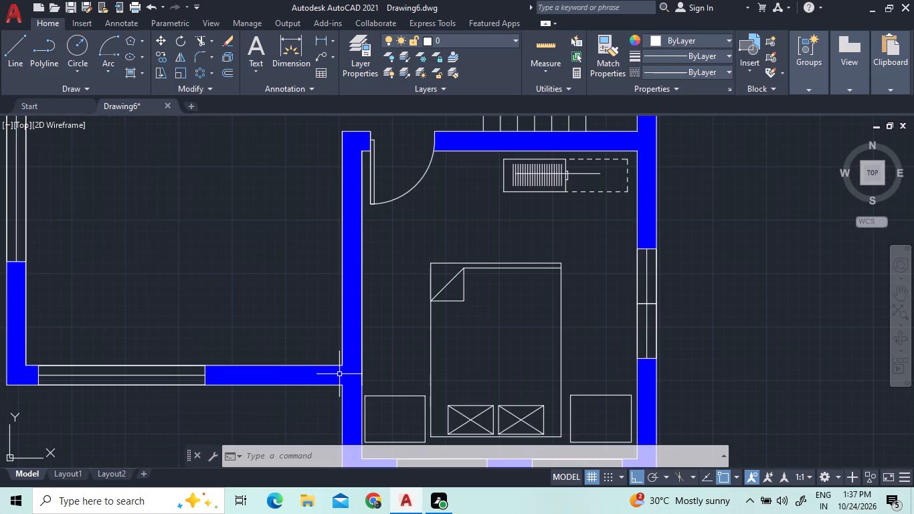
{"action": "left_click", "coordinate": [339, 374]}
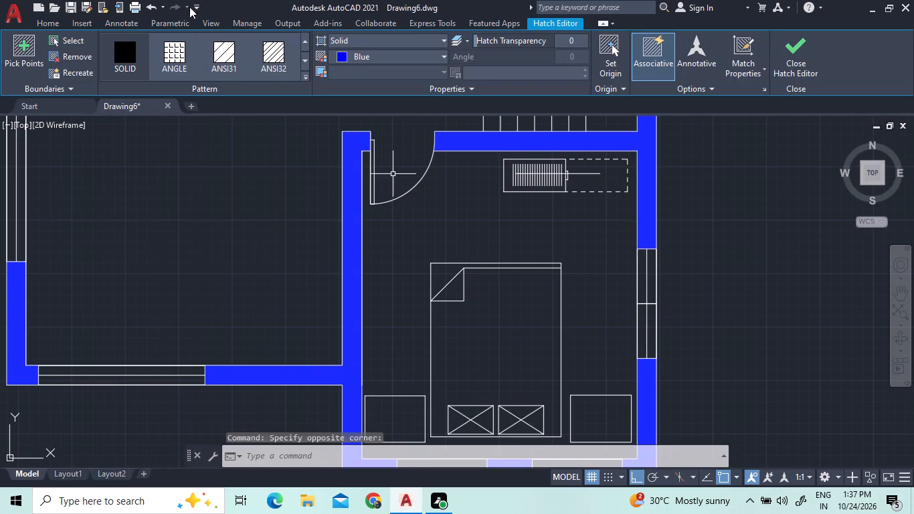
{"action": "left_click", "coordinate": [772, 44]}
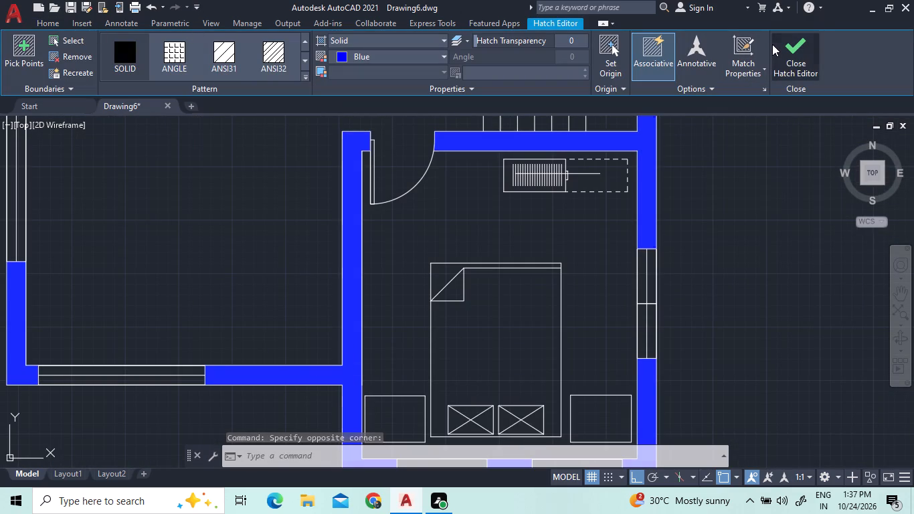
{"action": "left_click", "coordinate": [15, 52]}
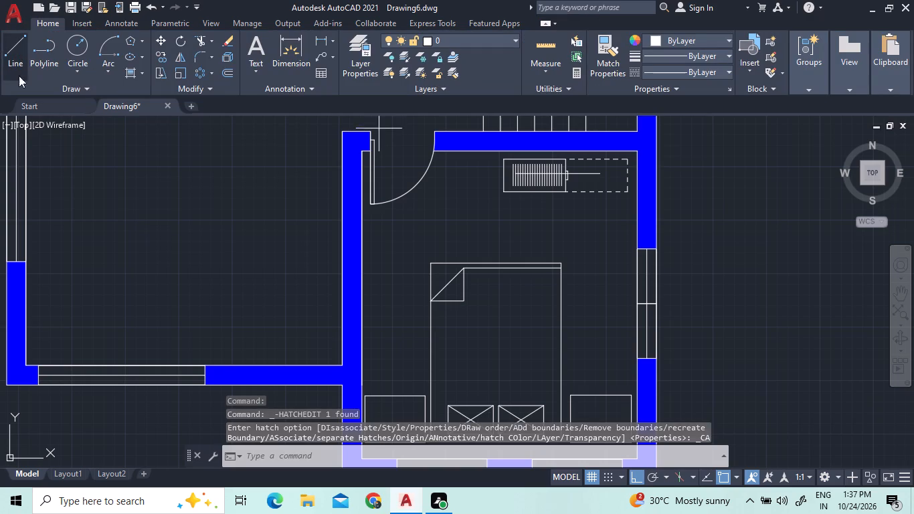
{"action": "left_click", "coordinate": [341, 382]}
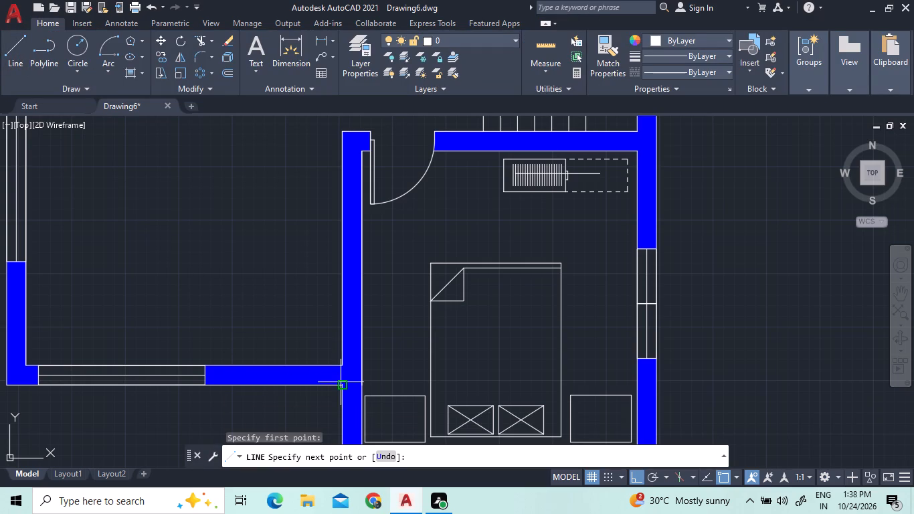
{"action": "scroll", "coordinate": [343, 368], "scroll_direction": "up", "scroll_amount": 4}
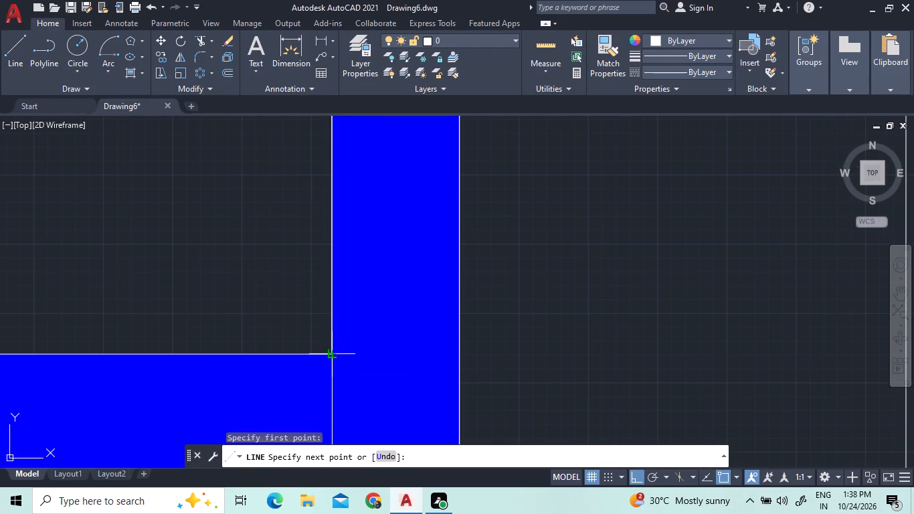
{"action": "left_click", "coordinate": [329, 355]}
{"action": "scroll", "coordinate": [286, 277], "scroll_direction": "down", "scroll_amount": 3}
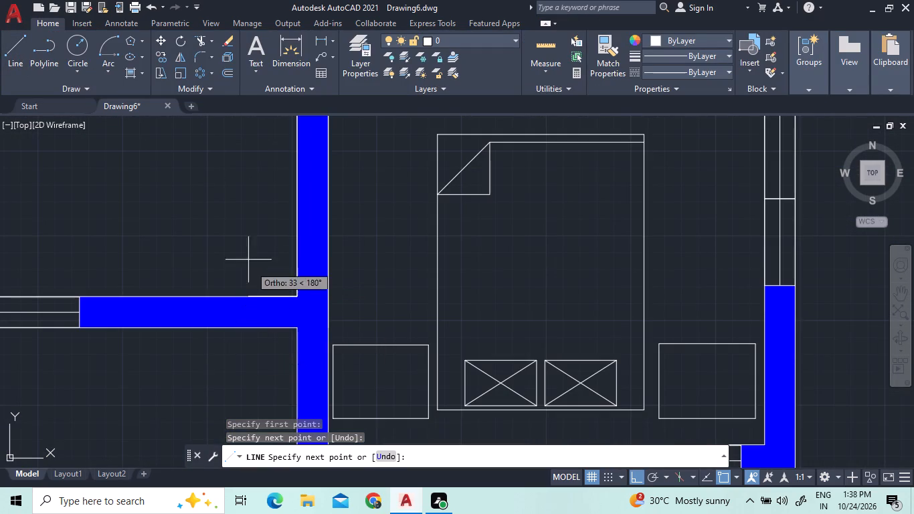
{"action": "scroll", "coordinate": [302, 329], "scroll_direction": "up", "scroll_amount": 3}
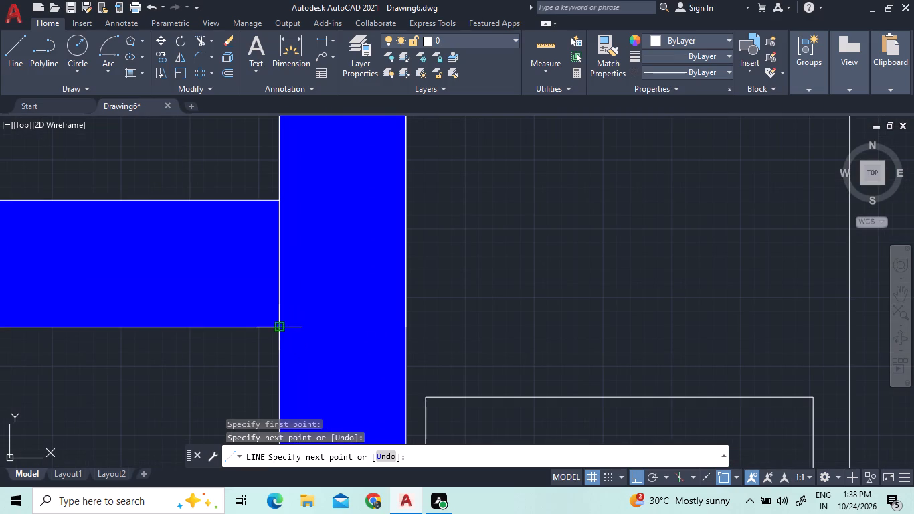
{"action": "left_click", "coordinate": [278, 327]}
{"action": "right_click", "coordinate": [420, 256]}
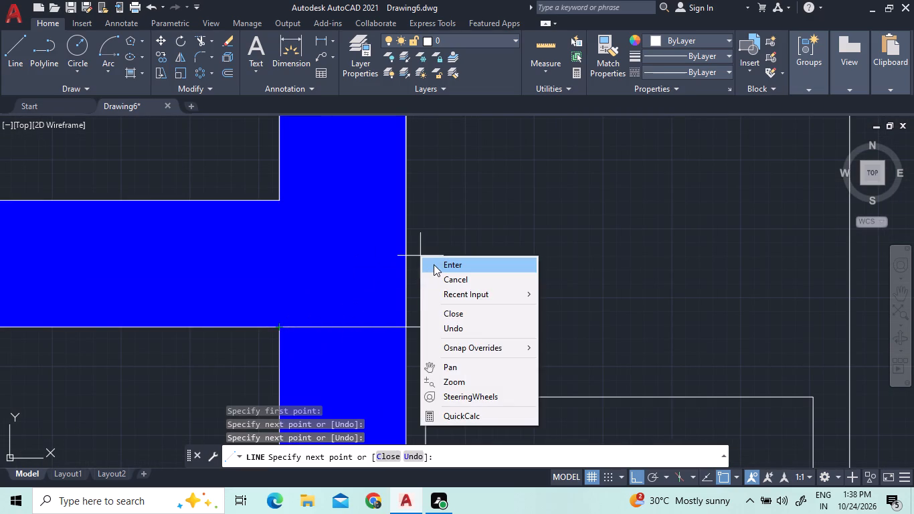
{"action": "left_click", "coordinate": [434, 264]}
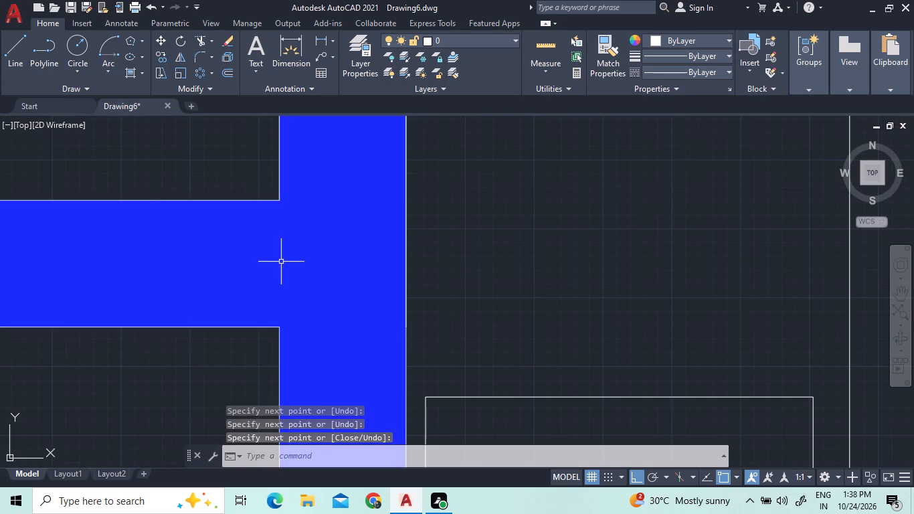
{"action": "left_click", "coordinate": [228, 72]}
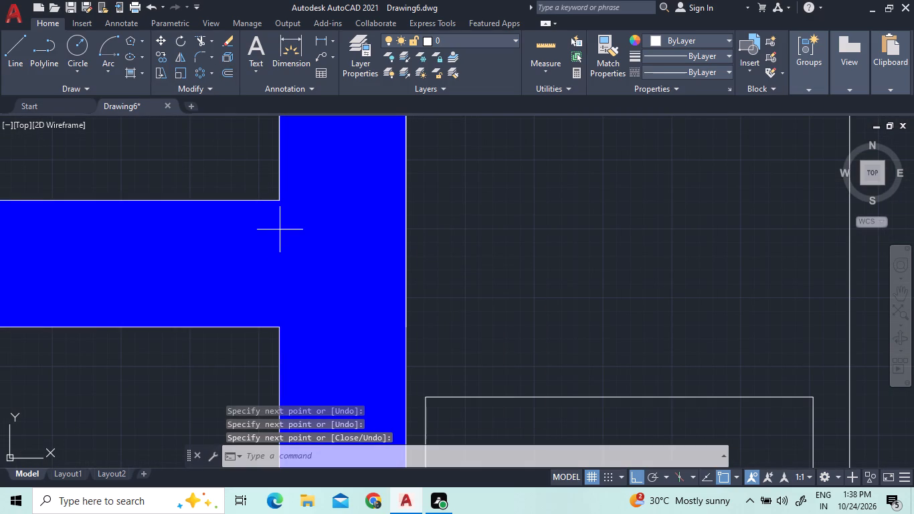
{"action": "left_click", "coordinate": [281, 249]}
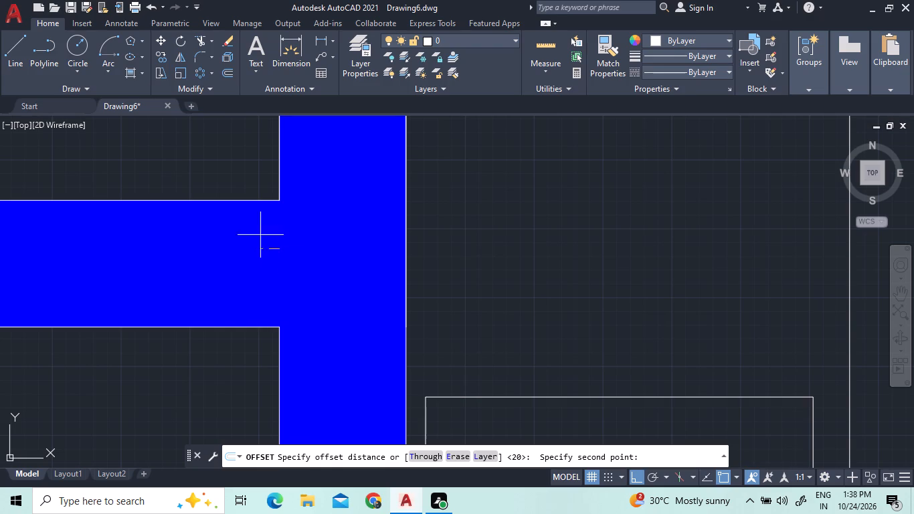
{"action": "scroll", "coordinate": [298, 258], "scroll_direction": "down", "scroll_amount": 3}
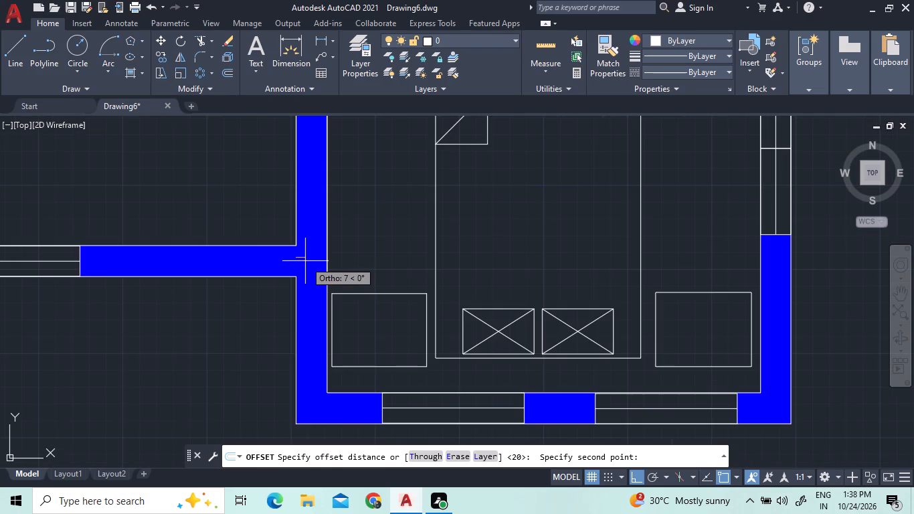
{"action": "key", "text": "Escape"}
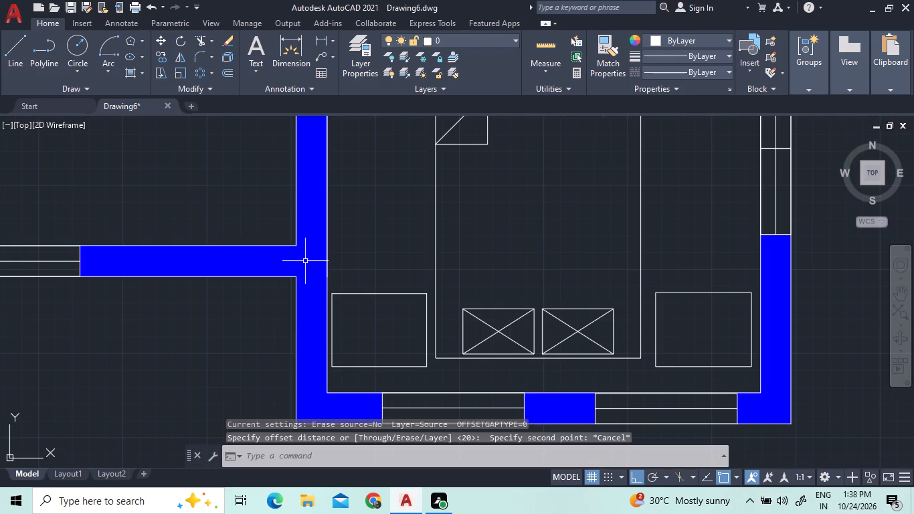
Offset the new junction line 10 units toward the large room's bottom window, inside that room's bottom wall.
{"action": "scroll", "coordinate": [305, 261], "scroll_direction": "up", "scroll_amount": 2}
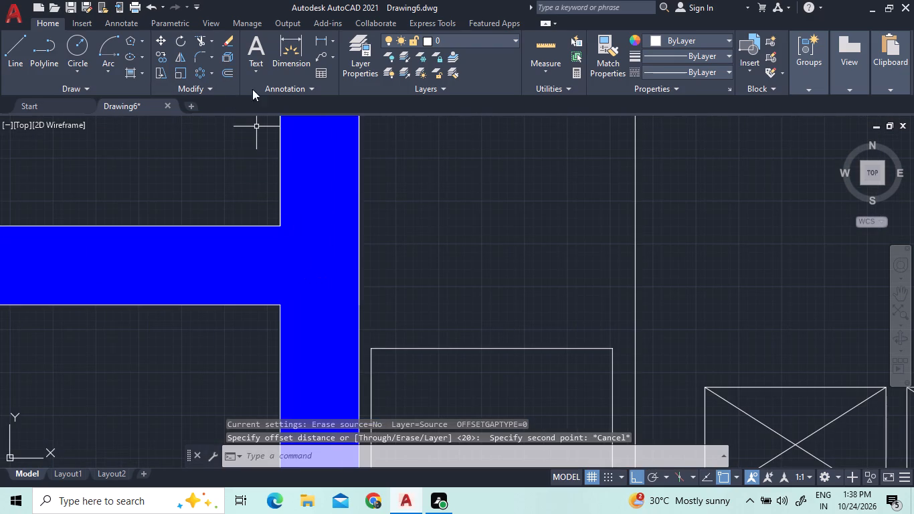
{"action": "left_click", "coordinate": [228, 70]}
{"action": "scroll", "coordinate": [414, 379], "scroll_direction": "down", "scroll_amount": 2}
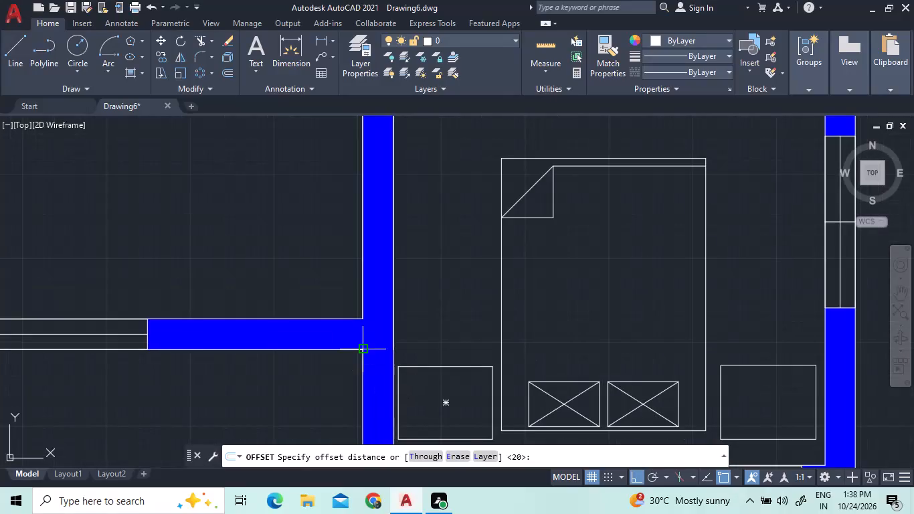
{"action": "scroll", "coordinate": [361, 346], "scroll_direction": "up", "scroll_amount": 2}
{"action": "type", "text": "10"}
{"action": "key", "text": "Return"}
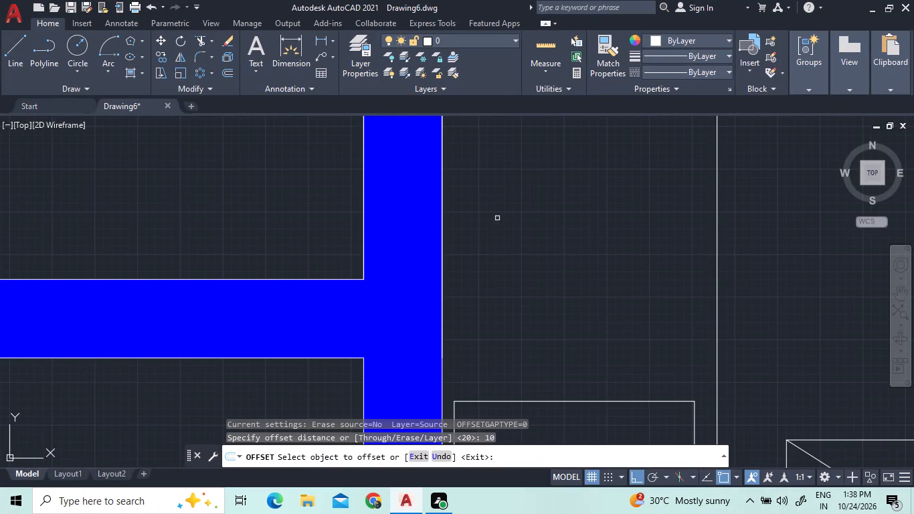
{"action": "left_click", "coordinate": [363, 311]}
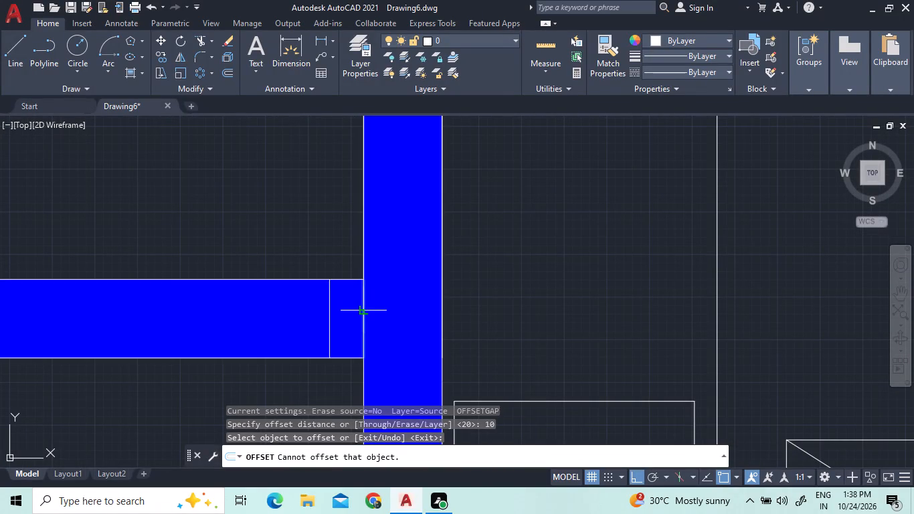
{"action": "left_click", "coordinate": [350, 312]}
{"action": "scroll", "coordinate": [337, 334], "scroll_direction": "down", "scroll_amount": 3}
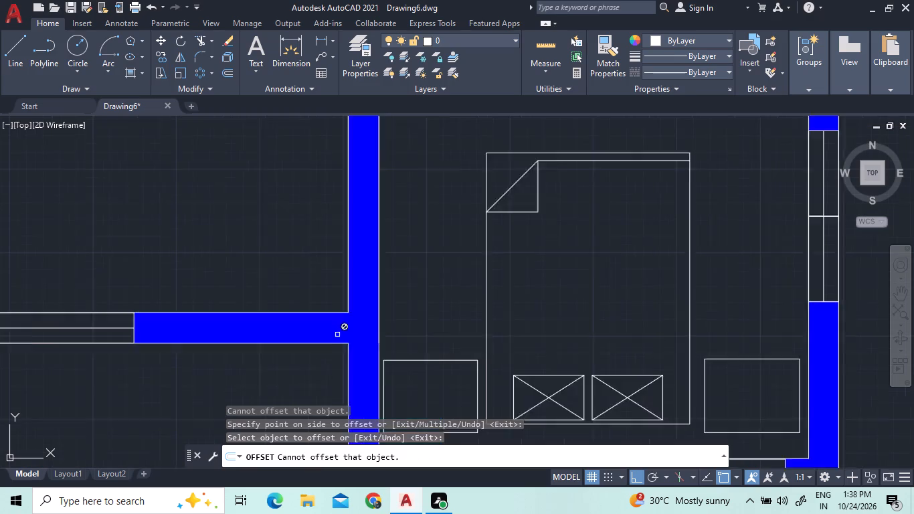
{"action": "right_click", "coordinate": [272, 248]}
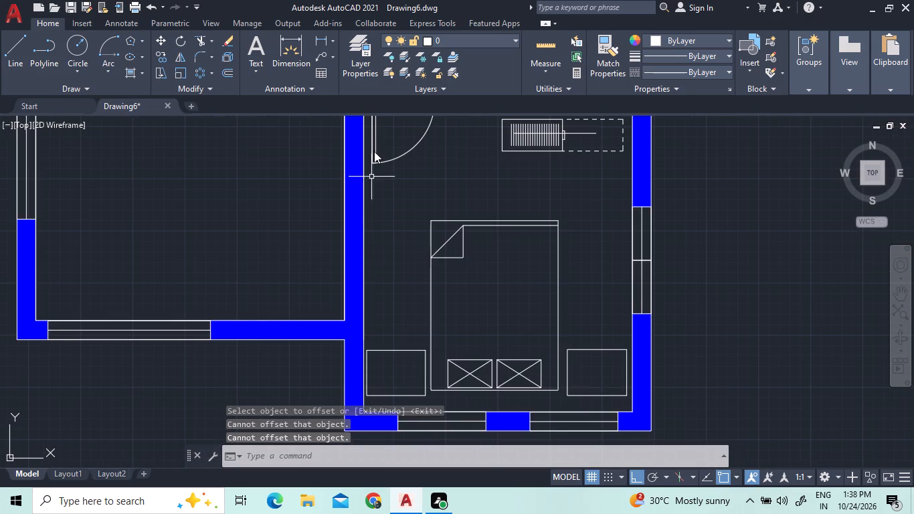
Copy the lower bedroom's door about 196 units horizontally into the open space of the large room.
{"action": "left_click", "coordinate": [385, 159]}
{"action": "right_click", "coordinate": [395, 211]}
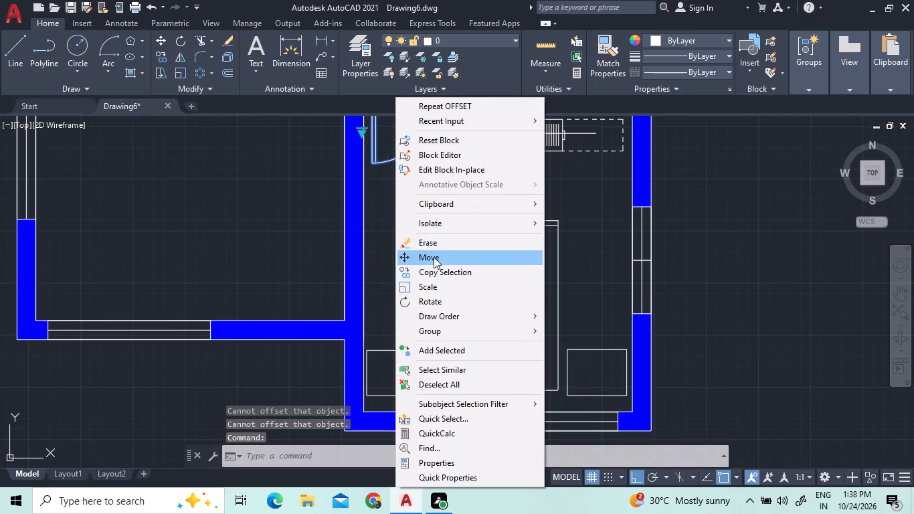
{"action": "left_click", "coordinate": [428, 272]}
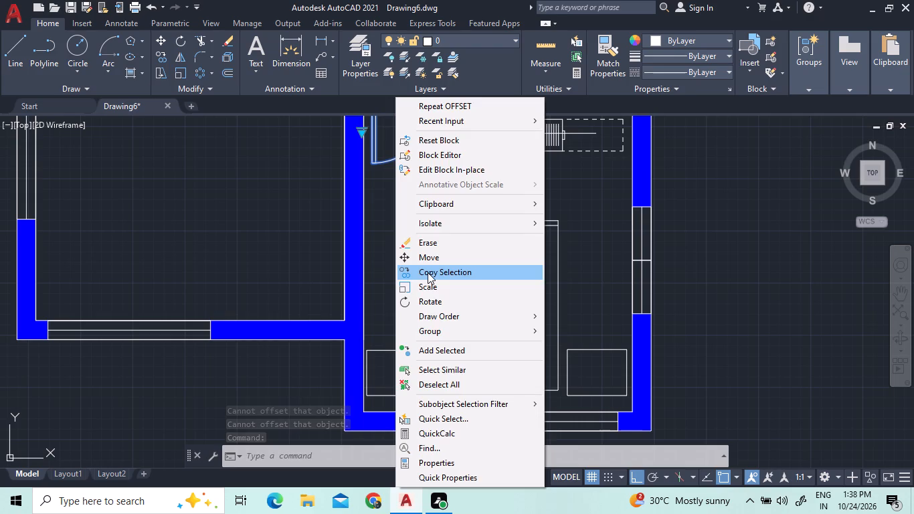
{"action": "left_click", "coordinate": [432, 204]}
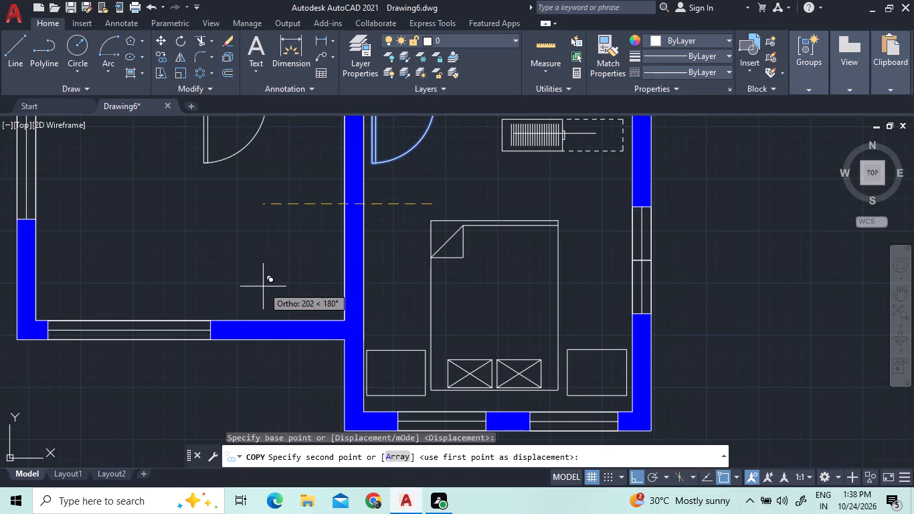
{"action": "scroll", "coordinate": [271, 275], "scroll_direction": "down", "scroll_amount": 3}
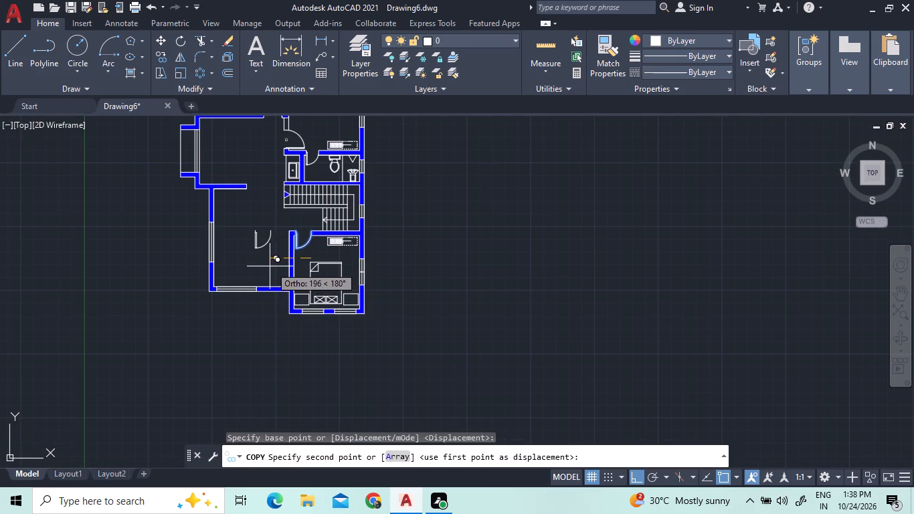
{"action": "left_click", "coordinate": [270, 266]}
{"action": "scroll", "coordinate": [260, 225], "scroll_direction": "up", "scroll_amount": 3}
{"action": "right_click", "coordinate": [260, 225]}
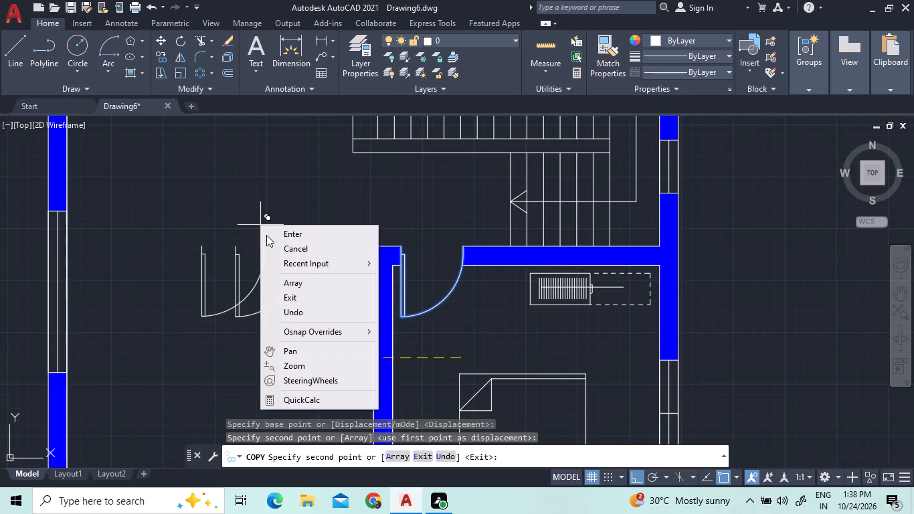
{"action": "left_click", "coordinate": [266, 235]}
Stretch the copied door symbol two size increments wider using its width grip.
{"action": "left_click", "coordinate": [287, 288]}
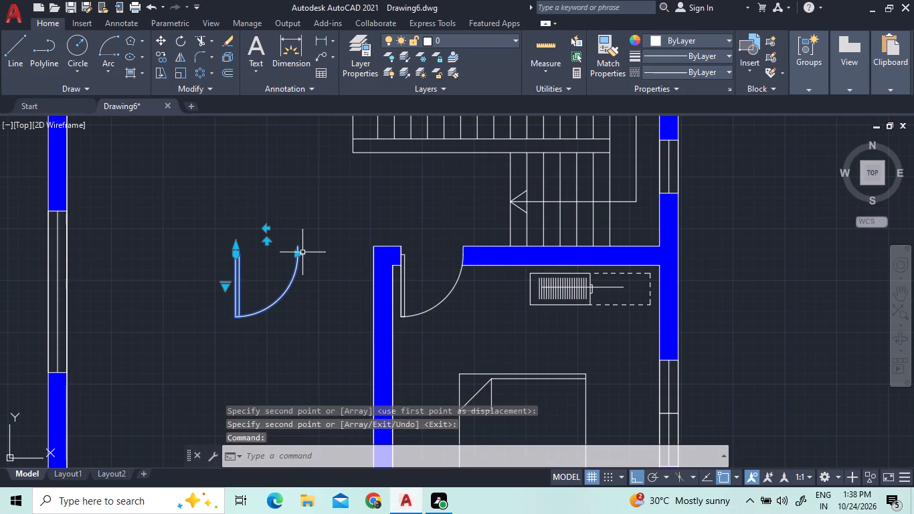
{"action": "left_click", "coordinate": [300, 254]}
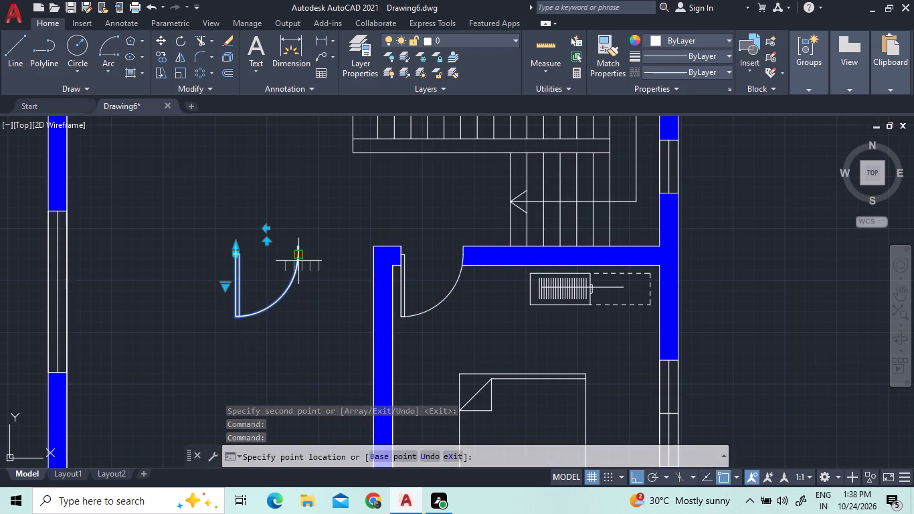
{"action": "scroll", "coordinate": [300, 273], "scroll_direction": "up", "scroll_amount": 2}
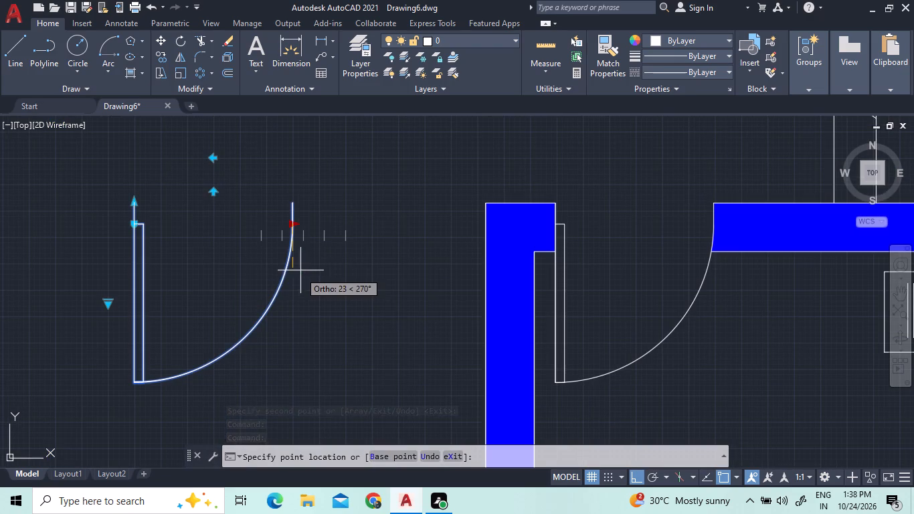
{"action": "left_click", "coordinate": [326, 230]}
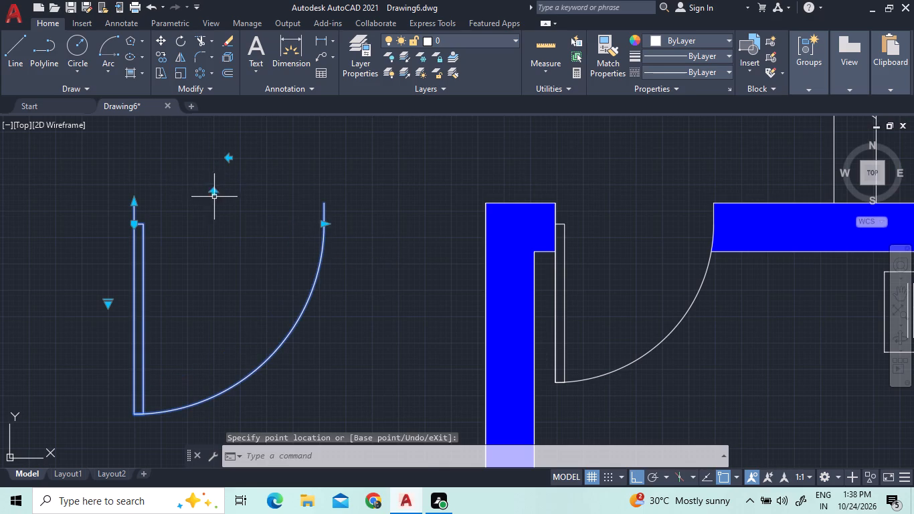
Flip the widened door copy vertically so its leaf and swing arc face upward.
{"action": "left_click", "coordinate": [217, 191]}
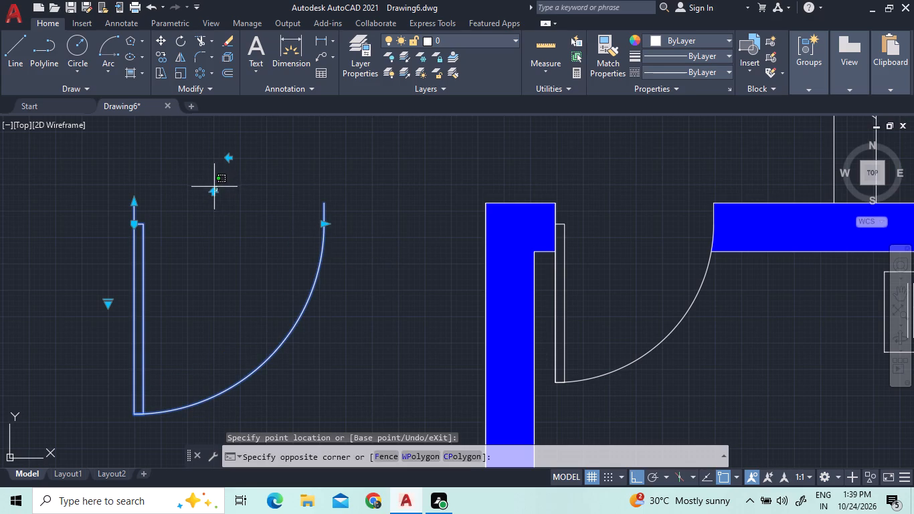
{"action": "left_click", "coordinate": [214, 193]}
{"action": "left_click", "coordinate": [214, 193]}
{"action": "scroll", "coordinate": [229, 271], "scroll_direction": "down", "scroll_amount": 2}
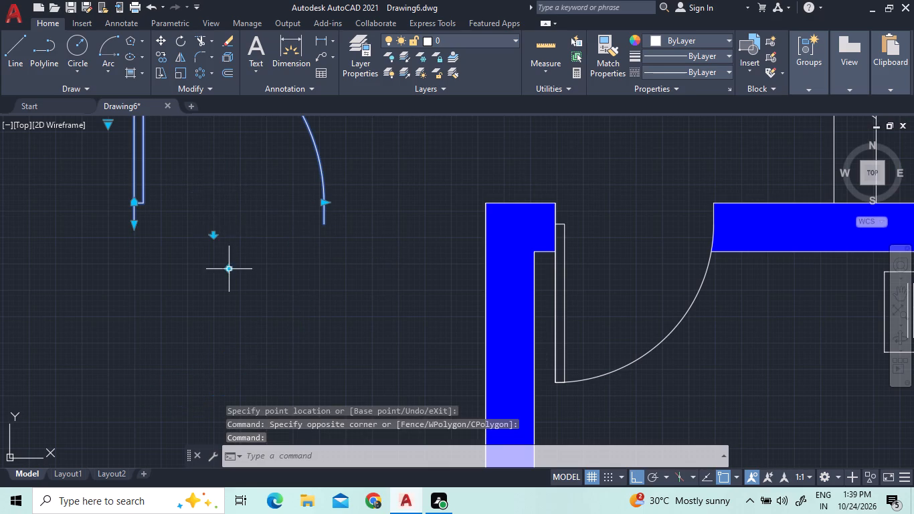
{"action": "scroll", "coordinate": [225, 229], "scroll_direction": "down", "scroll_amount": 2}
{"action": "scroll", "coordinate": [236, 350], "scroll_direction": "up", "scroll_amount": 2}
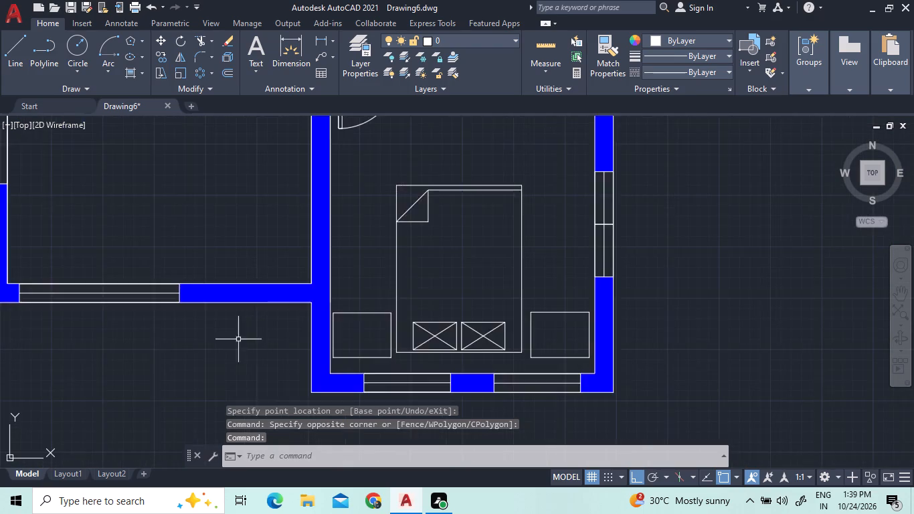
Narrow the flipped door symbol in the large room to its smallest available size.
{"action": "scroll", "coordinate": [249, 359], "scroll_direction": "down", "scroll_amount": 2}
{"action": "scroll", "coordinate": [252, 199], "scroll_direction": "up", "scroll_amount": 3}
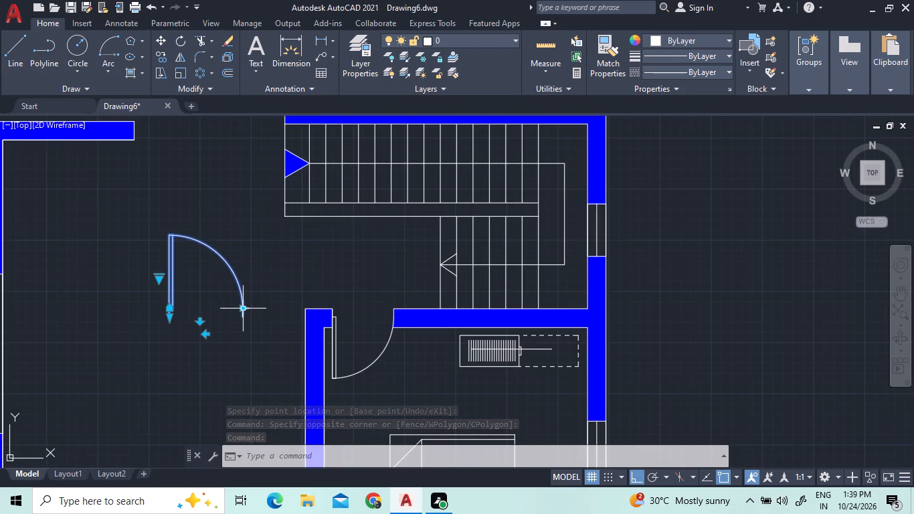
{"action": "left_click", "coordinate": [242, 307]}
{"action": "left_click", "coordinate": [217, 311]}
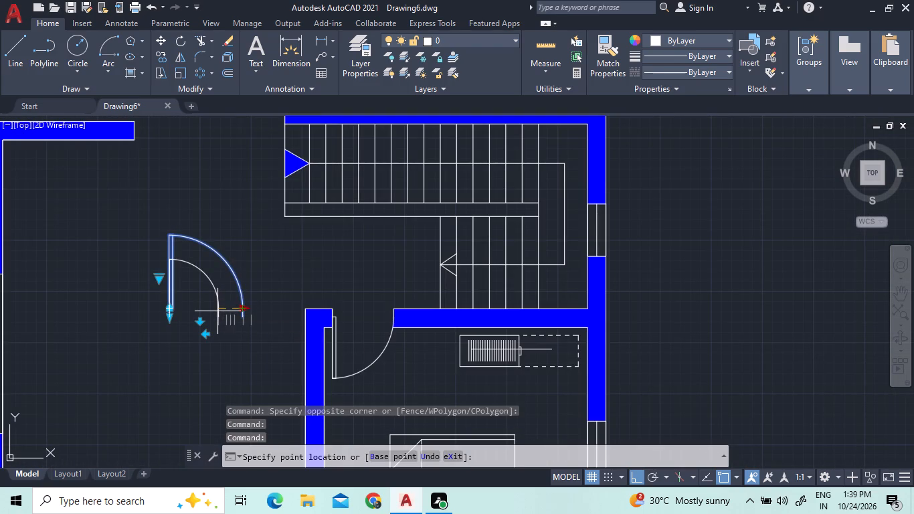
Mirror the narrowed door about a vertical line through its swing arc's free end, keeping the source, to form a double door.
{"action": "scroll", "coordinate": [227, 324], "scroll_direction": "up", "scroll_amount": 2}
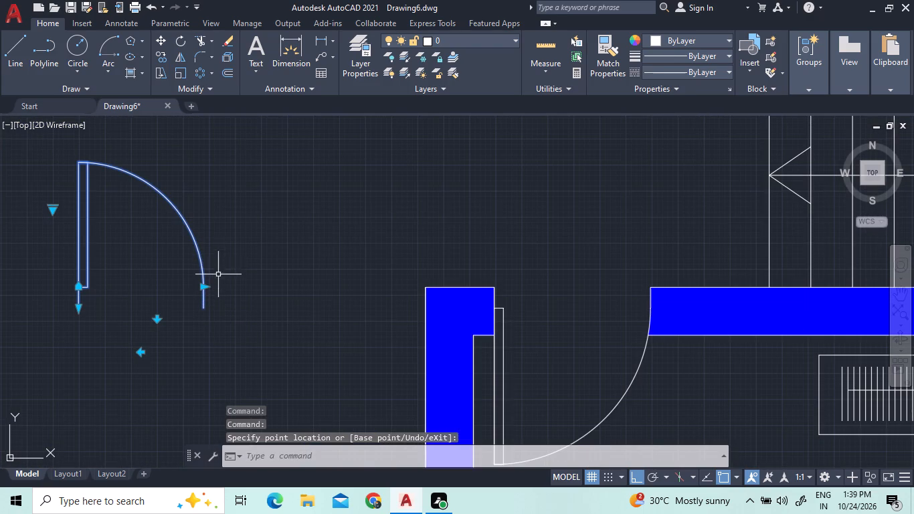
{"action": "left_click", "coordinate": [179, 58]}
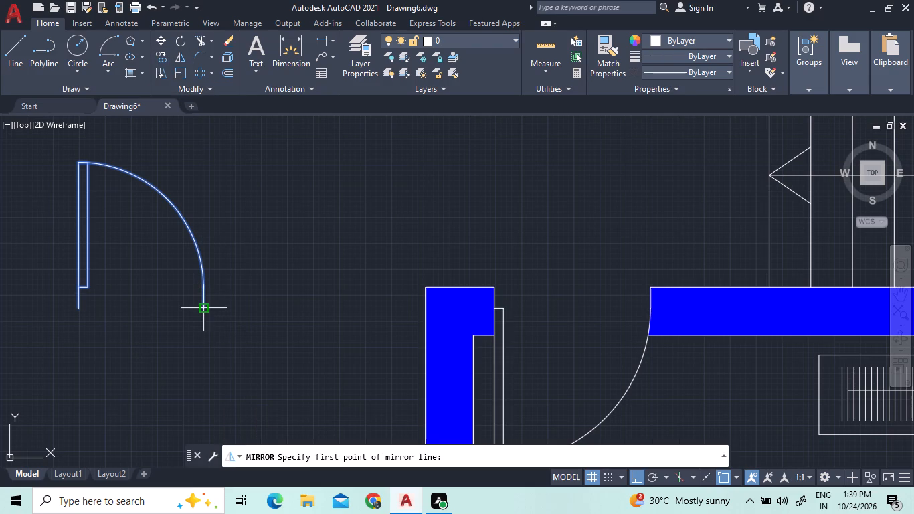
{"action": "left_click", "coordinate": [204, 306]}
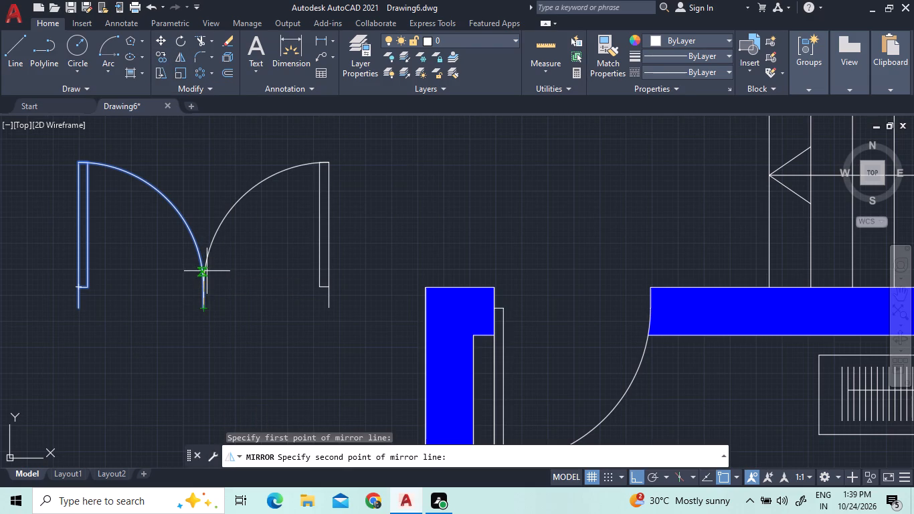
{"action": "left_click", "coordinate": [222, 234]}
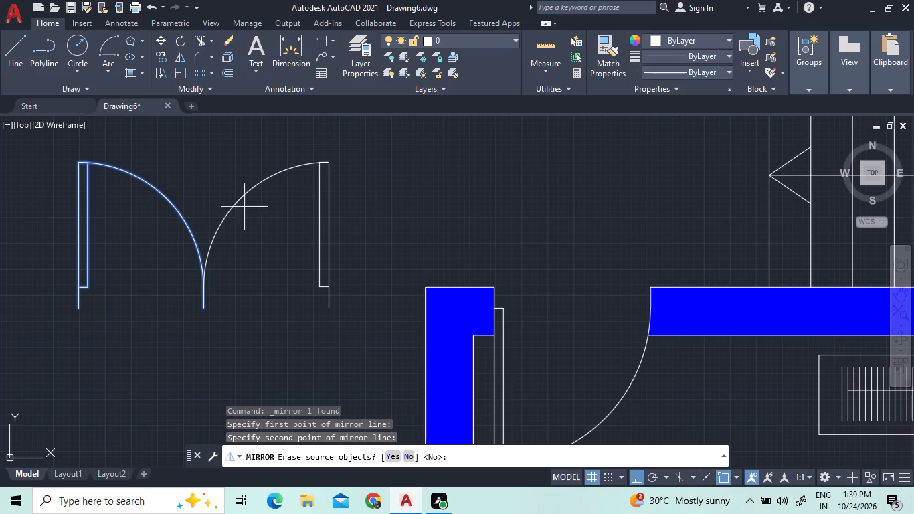
{"action": "left_click", "coordinate": [407, 454]}
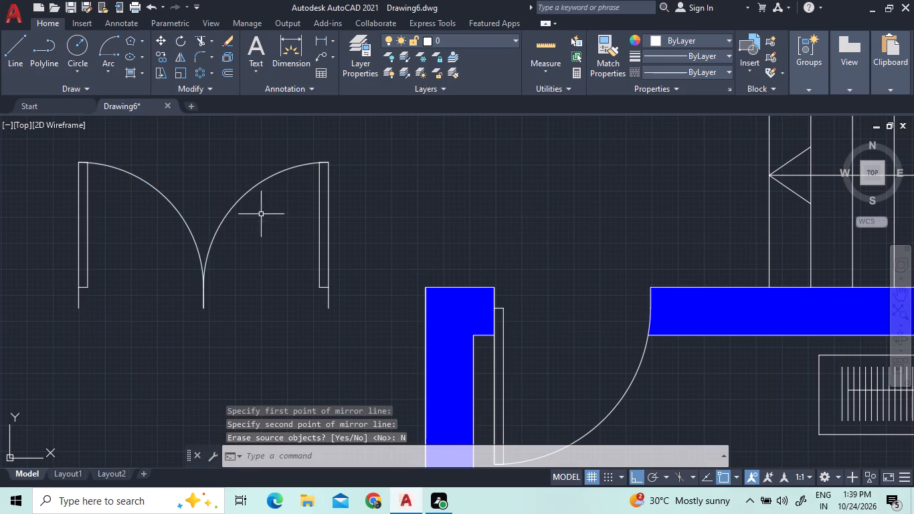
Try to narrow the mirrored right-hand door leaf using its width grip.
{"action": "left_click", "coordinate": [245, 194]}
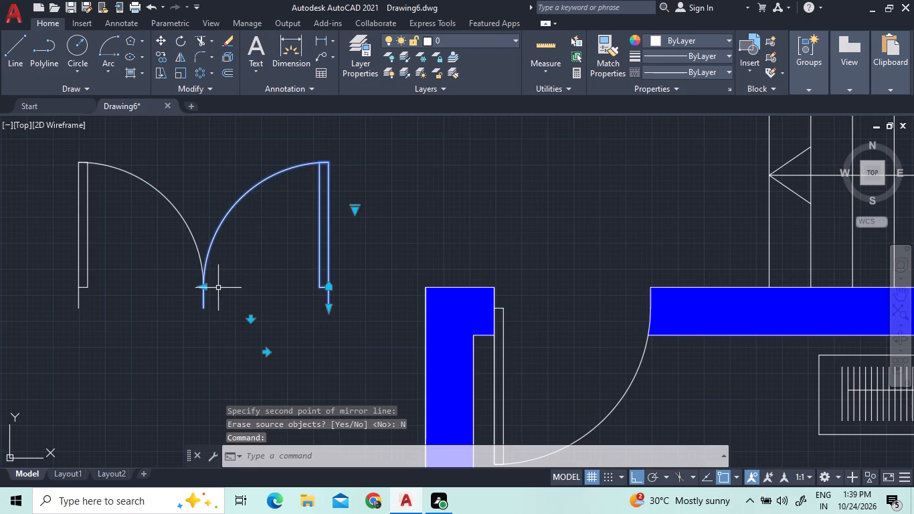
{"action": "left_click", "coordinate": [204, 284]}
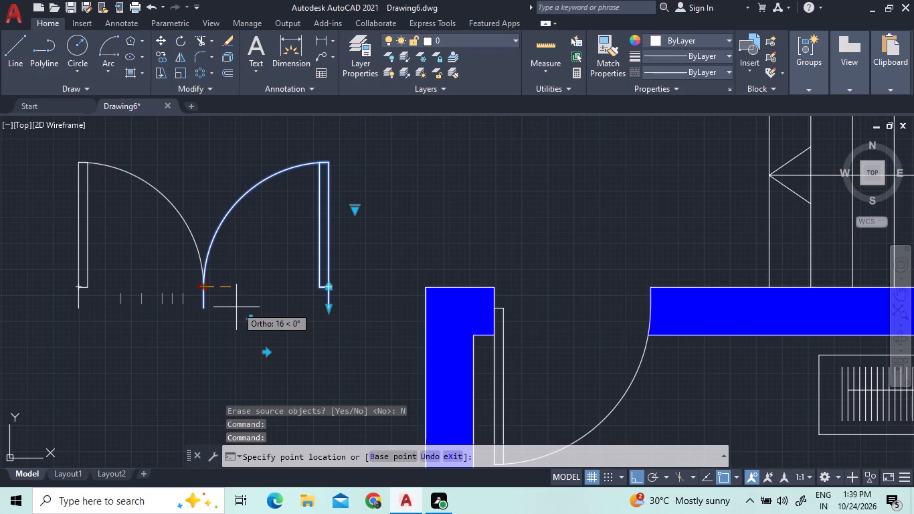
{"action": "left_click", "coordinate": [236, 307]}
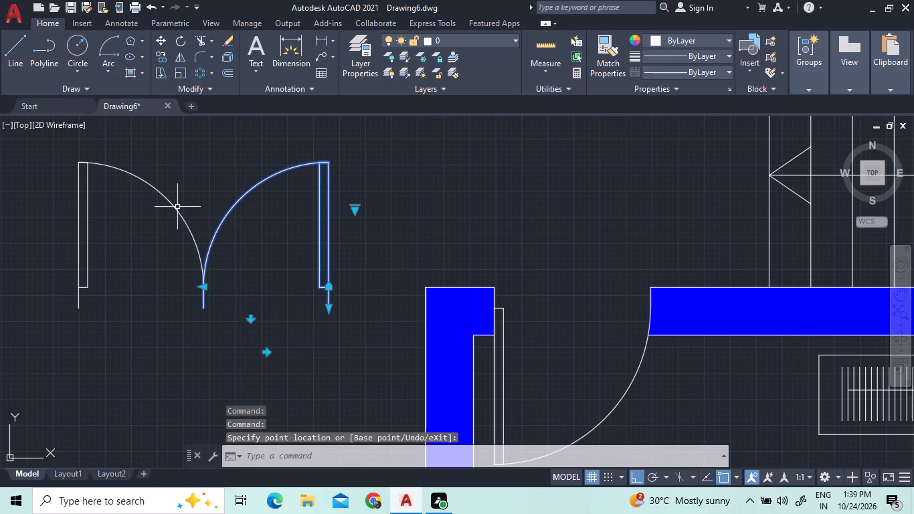
Widen the left-hand leaf of the double door by about 15 units.
{"action": "left_click", "coordinate": [176, 207]}
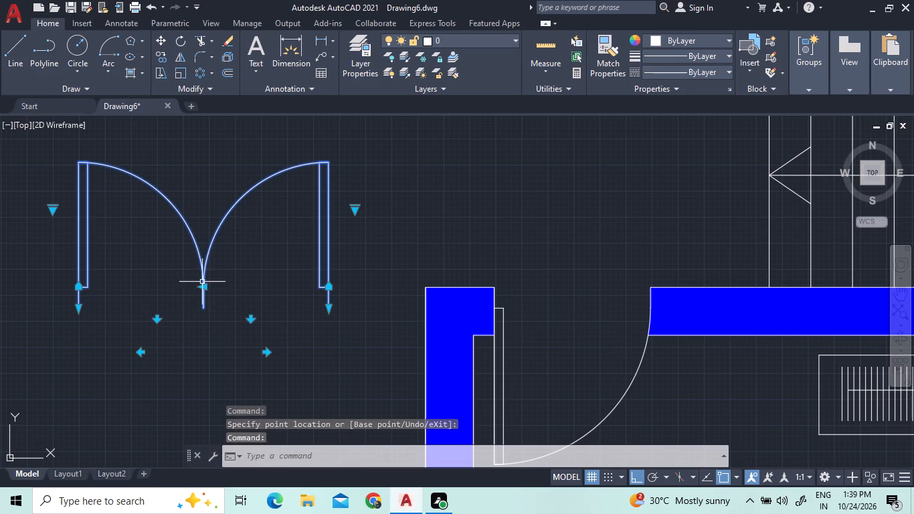
{"action": "left_click", "coordinate": [202, 288]}
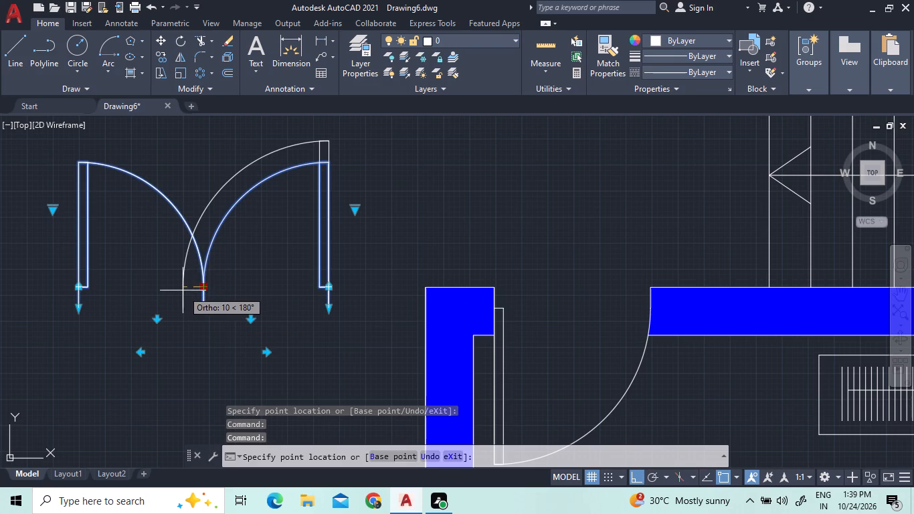
{"action": "right_click", "coordinate": [210, 290]}
{"action": "left_click", "coordinate": [219, 300]}
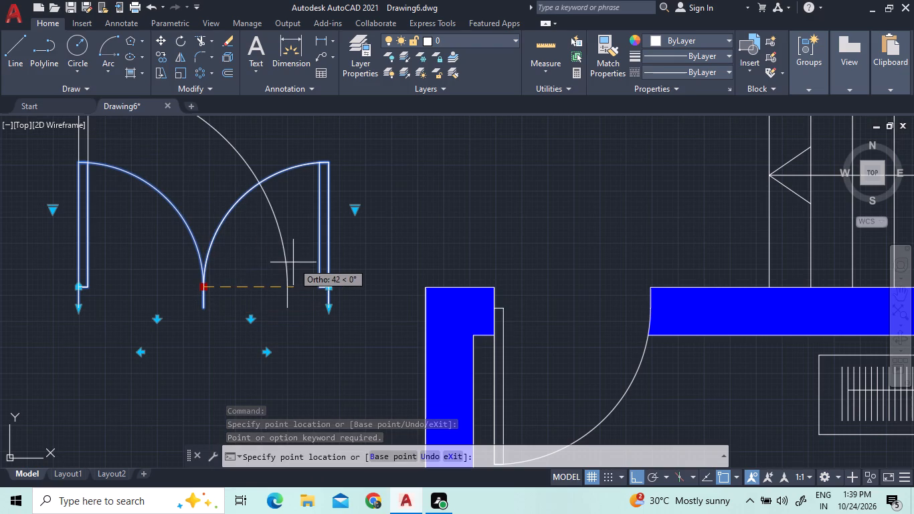
{"action": "left_click", "coordinate": [236, 289]}
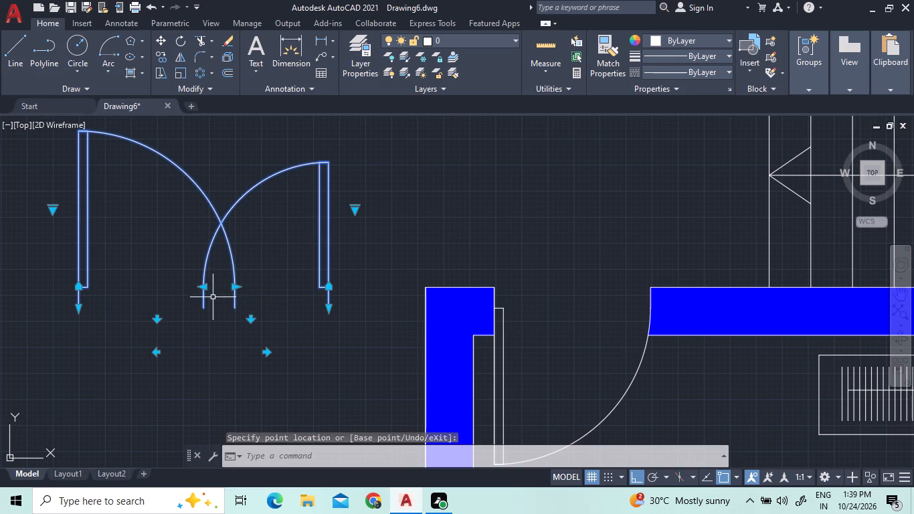
{"action": "left_click", "coordinate": [203, 286]}
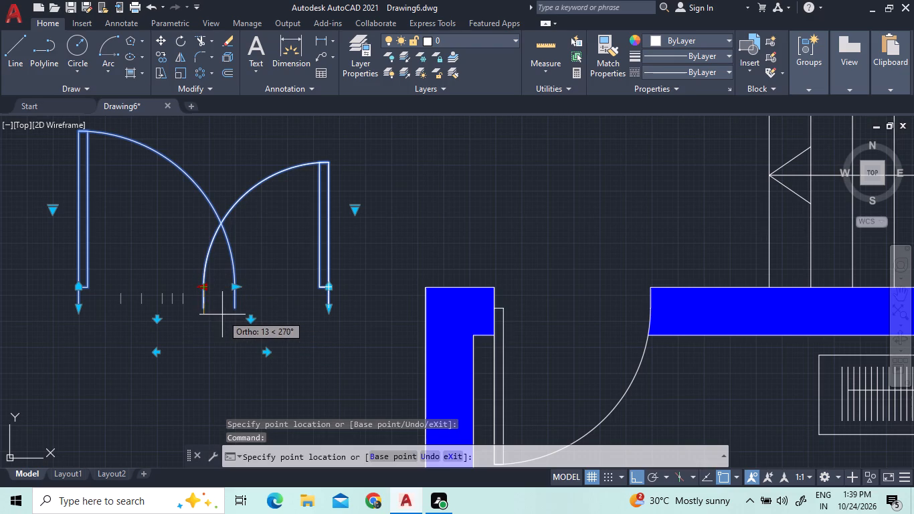
{"action": "key", "text": "Escape"}
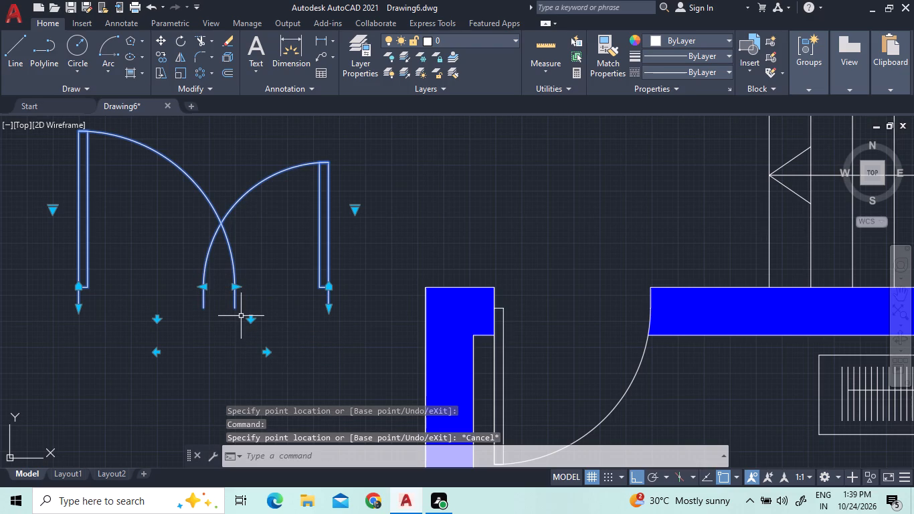
{"action": "key", "text": "Escape"}
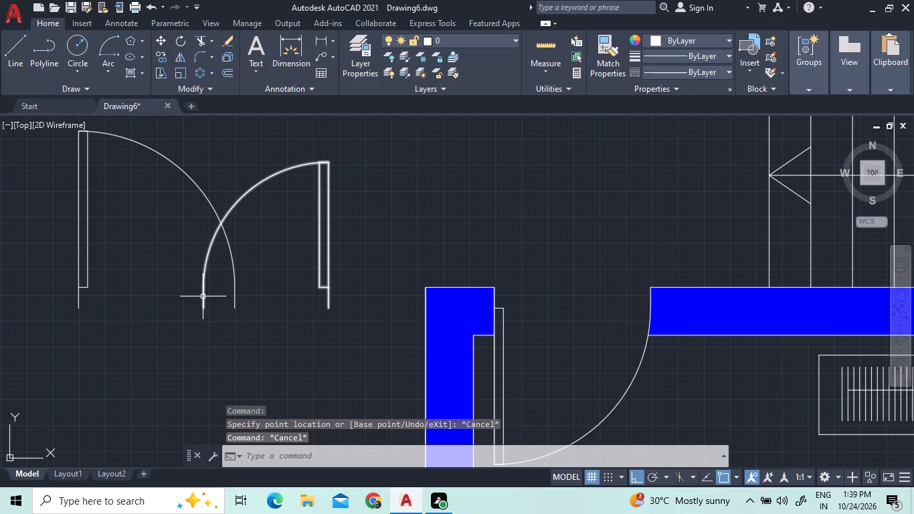
Move the right-hand leaf horizontally so its arc end meets the arc end of the widened left-hand leaf.
{"action": "left_click", "coordinate": [203, 296]}
{"action": "right_click", "coordinate": [172, 294]}
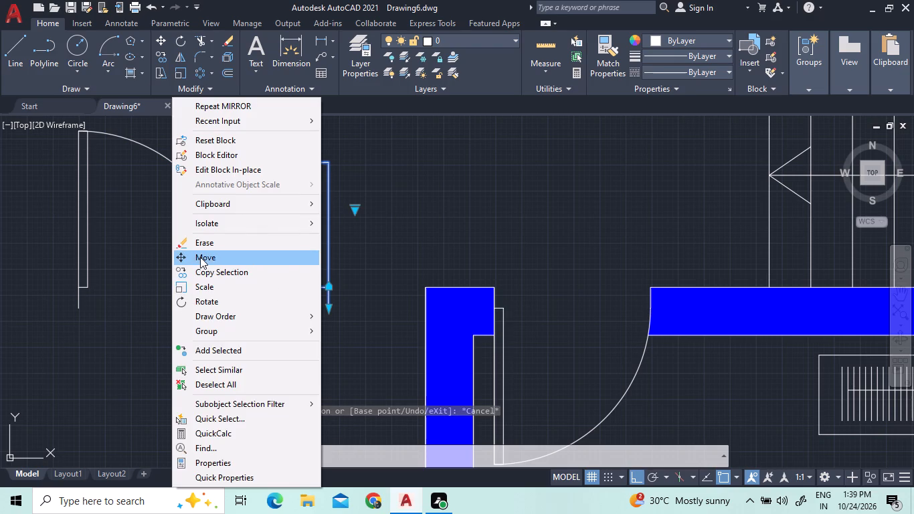
{"action": "left_click", "coordinate": [203, 262]}
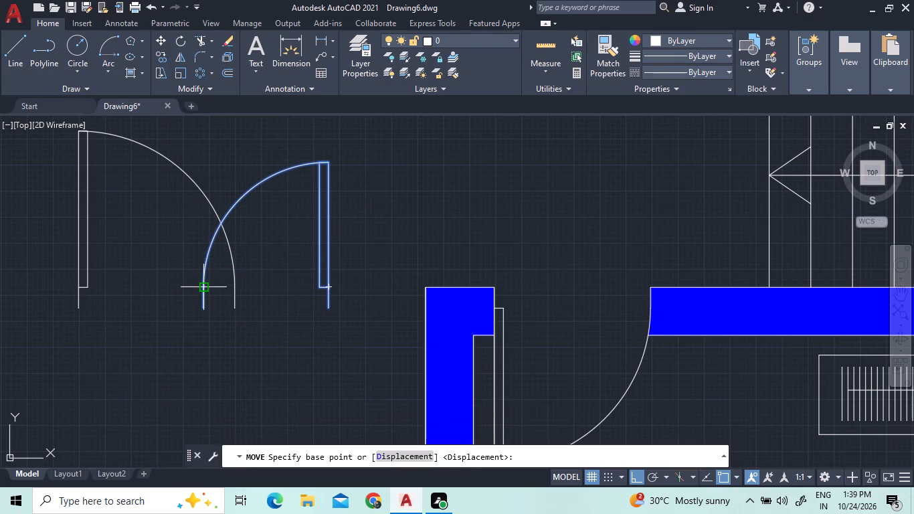
{"action": "left_click", "coordinate": [201, 288]}
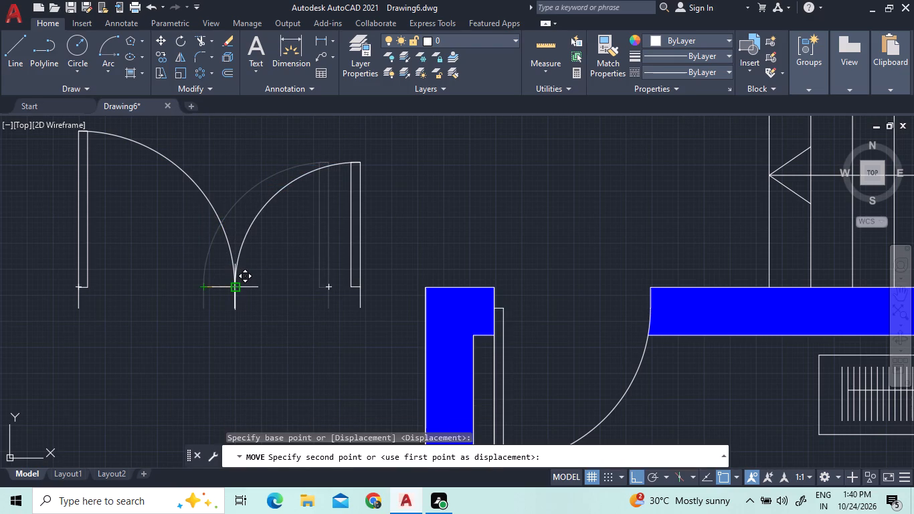
{"action": "left_click", "coordinate": [235, 287]}
Move both door leaves with Ortho off into the large room's bottom wall, seating their meeting point on the outer wall line.
{"action": "scroll", "coordinate": [252, 306], "scroll_direction": "down", "scroll_amount": 1}
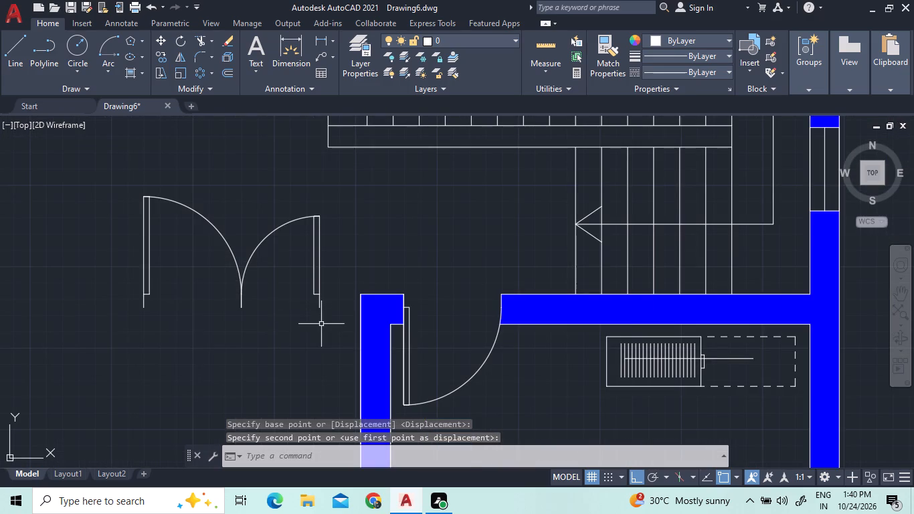
{"action": "left_click", "coordinate": [321, 324]}
{"action": "left_click", "coordinate": [134, 244]}
{"action": "right_click", "coordinate": [135, 244]}
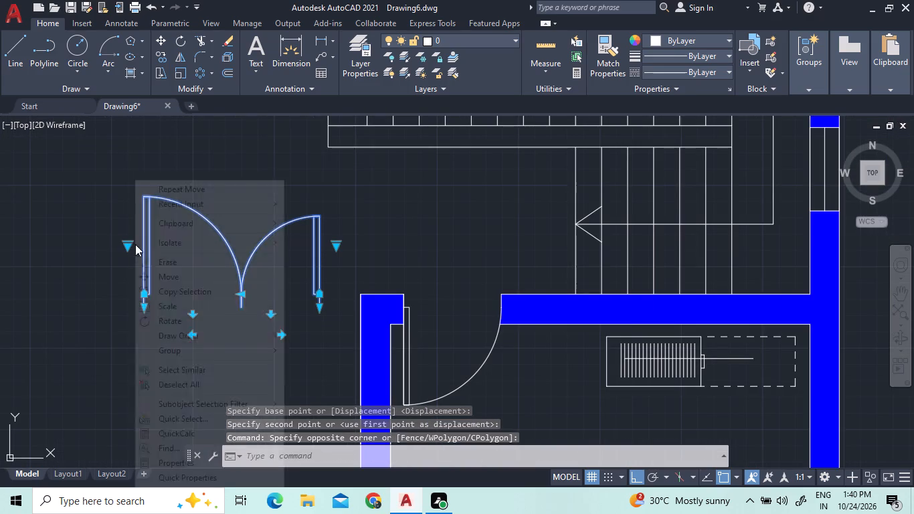
{"action": "left_click", "coordinate": [176, 279]}
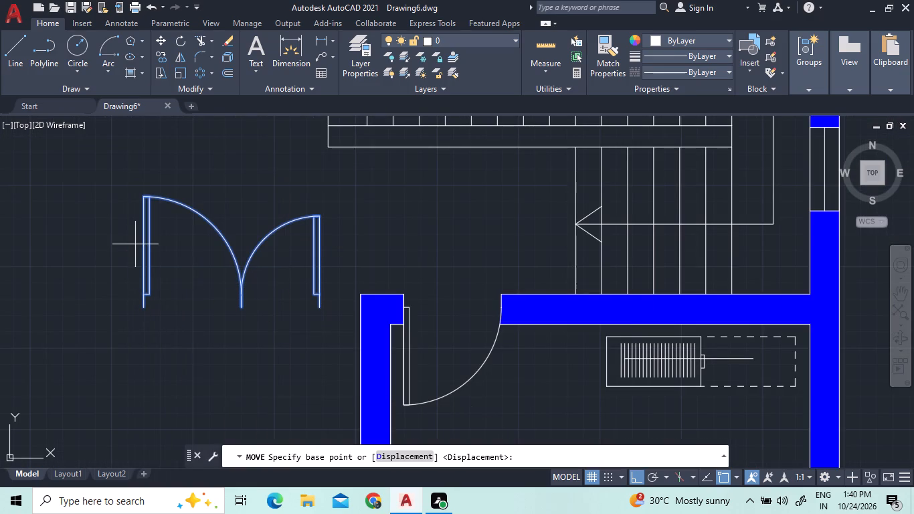
{"action": "left_click", "coordinate": [243, 309]}
{"action": "scroll", "coordinate": [260, 333], "scroll_direction": "down", "scroll_amount": 3}
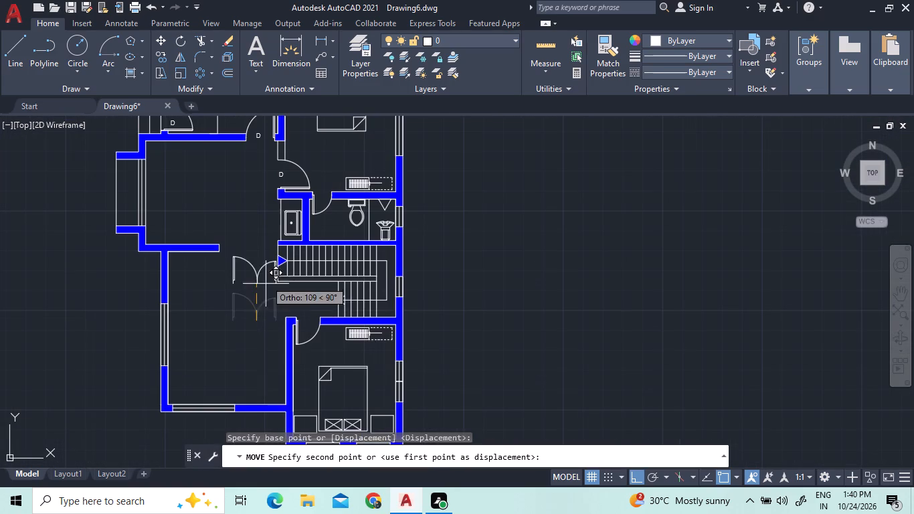
{"action": "scroll", "coordinate": [262, 416], "scroll_direction": "up", "scroll_amount": 2}
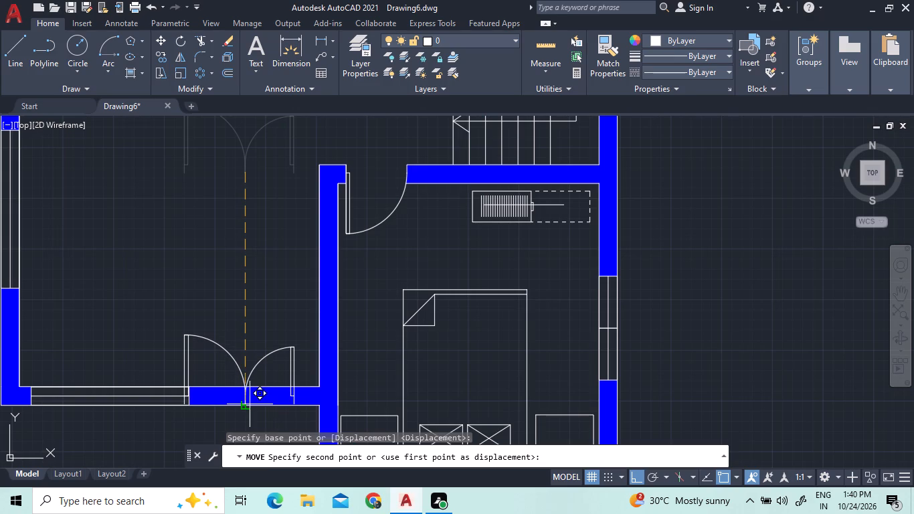
{"action": "key", "text": "F8"}
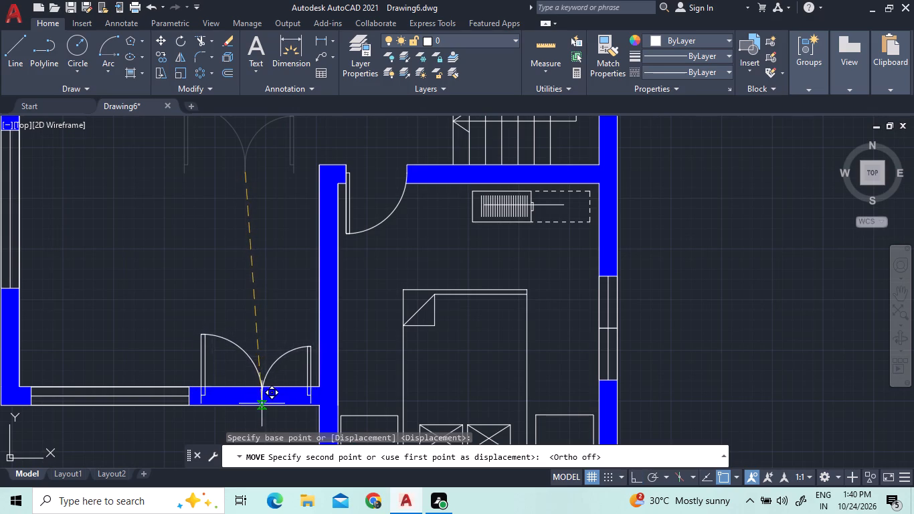
{"action": "scroll", "coordinate": [262, 404], "scroll_direction": "up", "scroll_amount": 3}
{"action": "scroll", "coordinate": [252, 377], "scroll_direction": "down", "scroll_amount": 2}
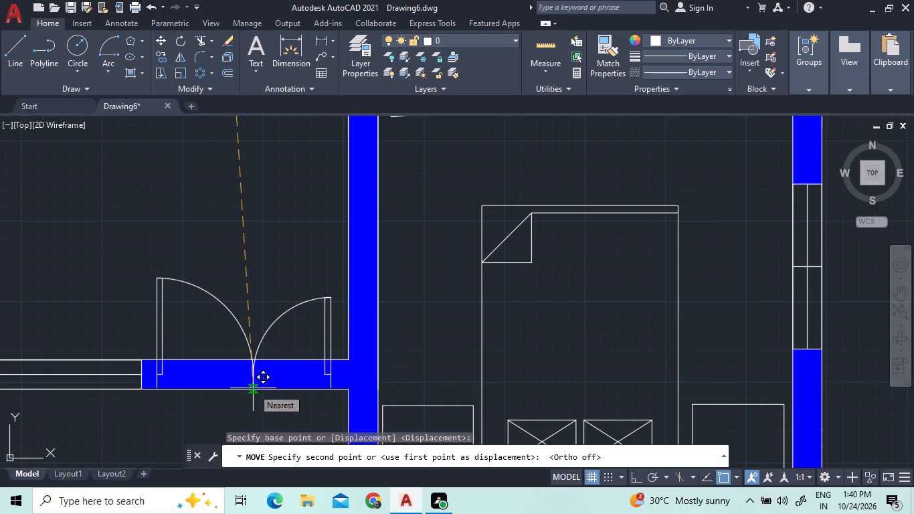
{"action": "left_click", "coordinate": [253, 388]}
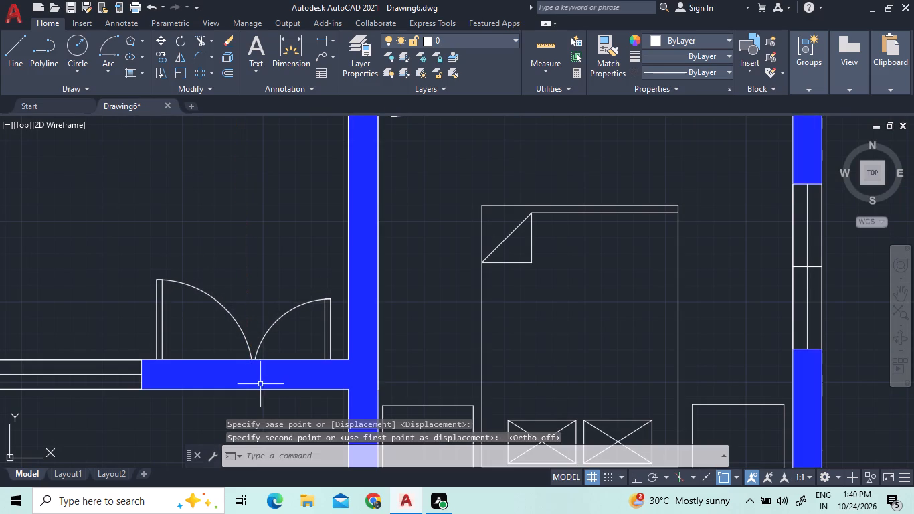
Delete the solid blue hatch covering the large room's bottom wall.
{"action": "left_click", "coordinate": [256, 383]}
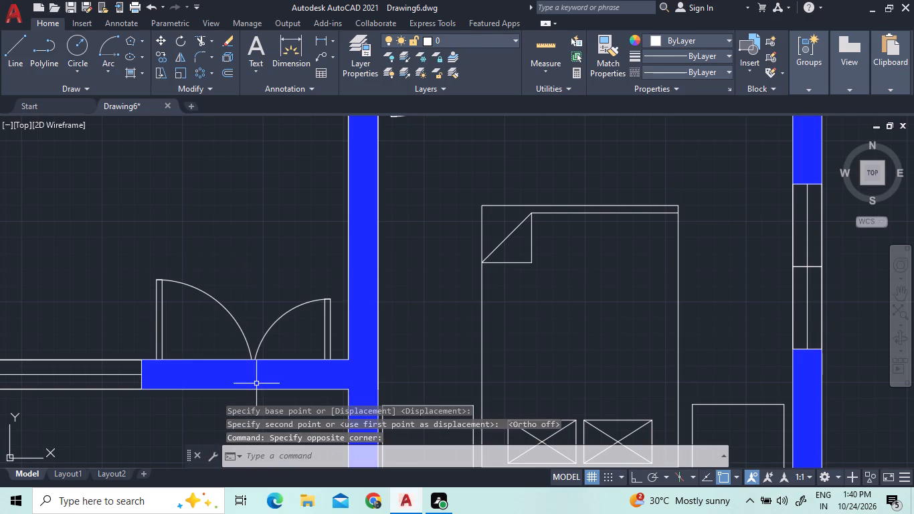
{"action": "scroll", "coordinate": [354, 444], "scroll_direction": "down", "scroll_amount": 2}
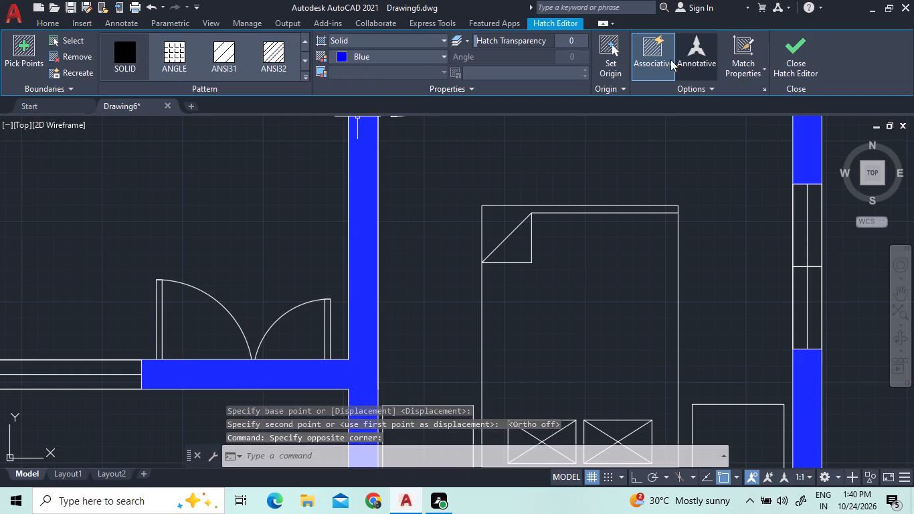
{"action": "key", "text": "Delete"}
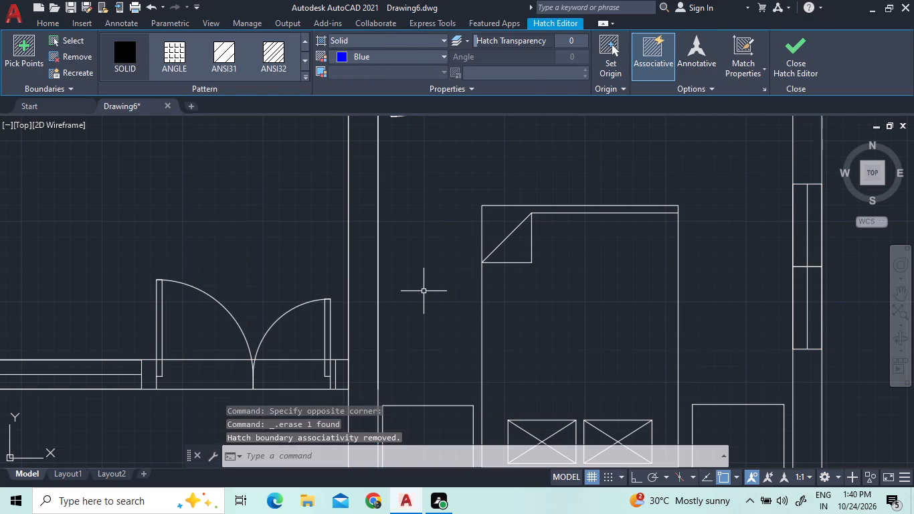
Move both door leaves along the large room's bottom wall so the smaller leaf's outer bottom corner meets the wall jamb line.
{"action": "scroll", "coordinate": [280, 373], "scroll_direction": "up", "scroll_amount": 1}
{"action": "left_click", "coordinate": [280, 373]}
{"action": "left_click", "coordinate": [210, 371]}
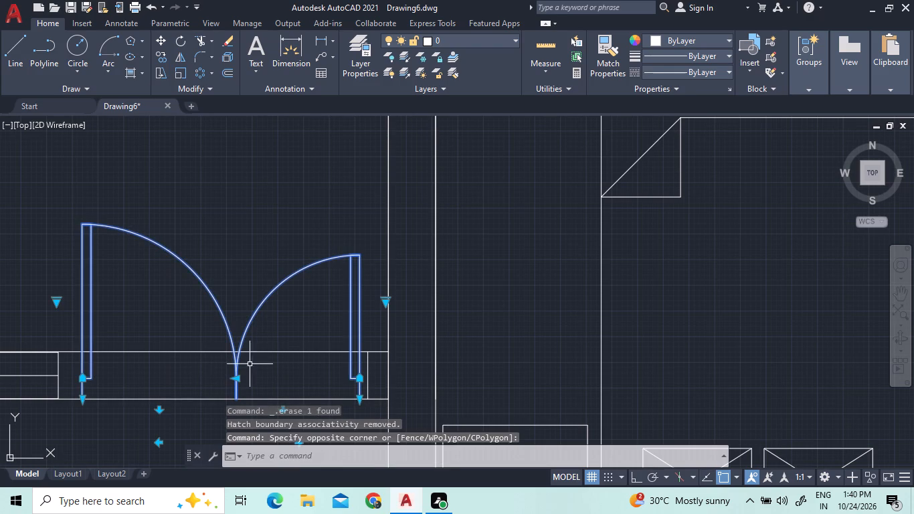
{"action": "right_click", "coordinate": [527, 351]}
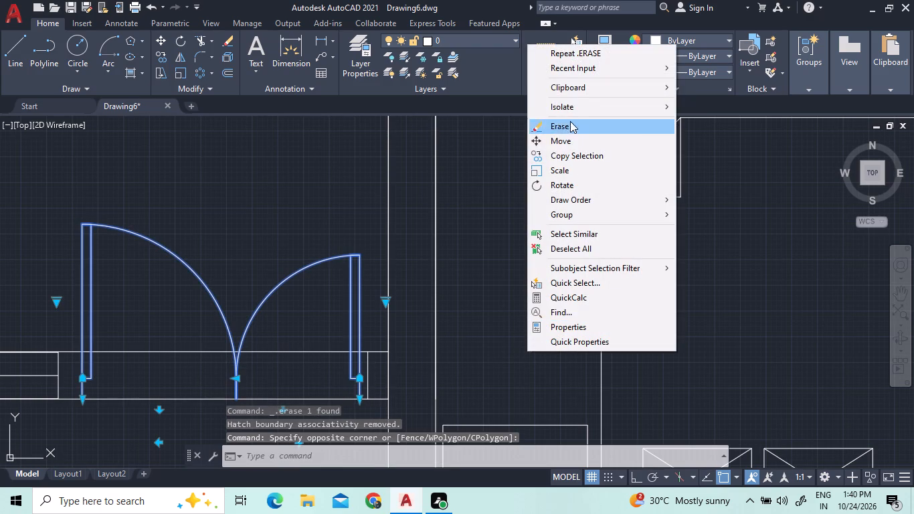
{"action": "left_click", "coordinate": [571, 137]}
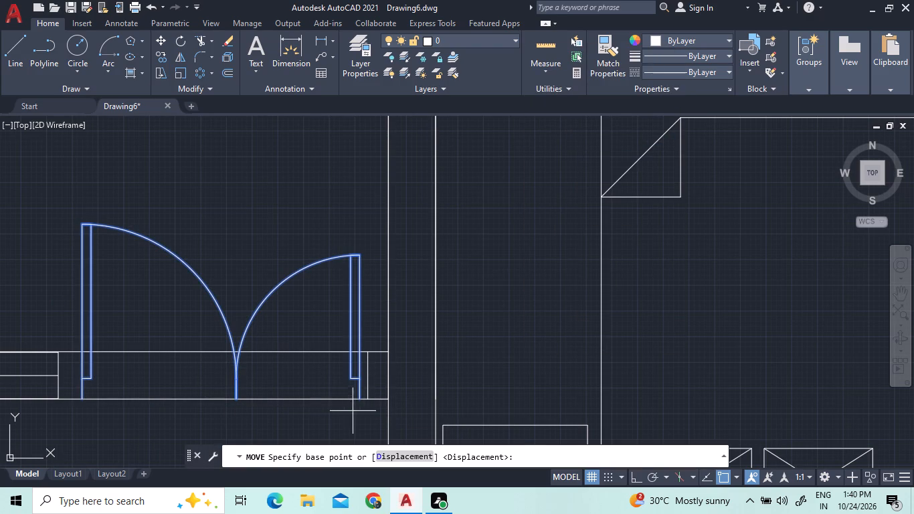
{"action": "left_click", "coordinate": [363, 400]}
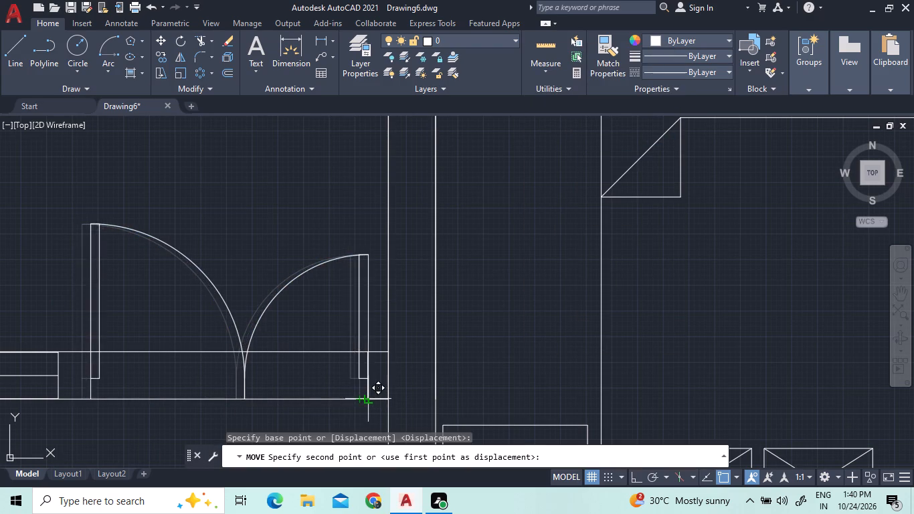
{"action": "scroll", "coordinate": [373, 403], "scroll_direction": "up", "scroll_amount": 4}
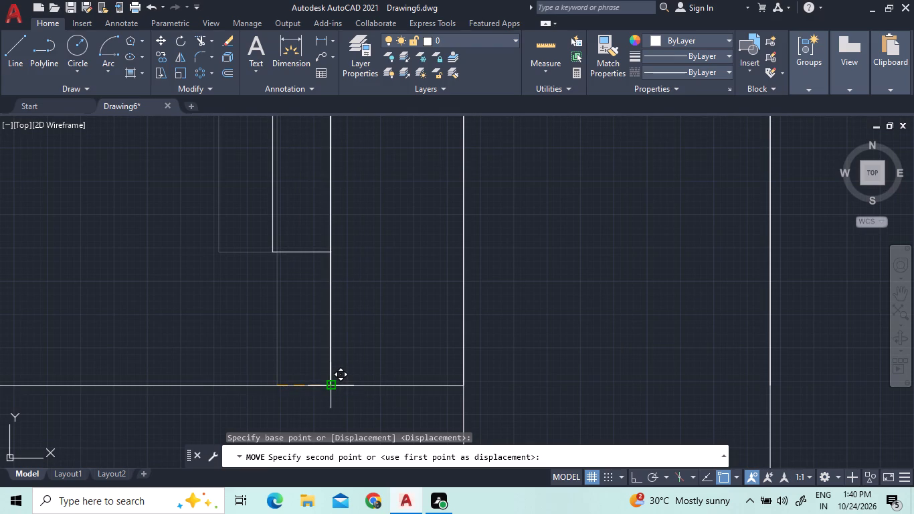
{"action": "left_click", "coordinate": [329, 381]}
Trim the large room's bottom wall lines across the double door opening, including the short pieces crossing both door leaves.
{"action": "scroll", "coordinate": [332, 387], "scroll_direction": "down", "scroll_amount": 3}
{"action": "scroll", "coordinate": [381, 346], "scroll_direction": "down", "scroll_amount": 2}
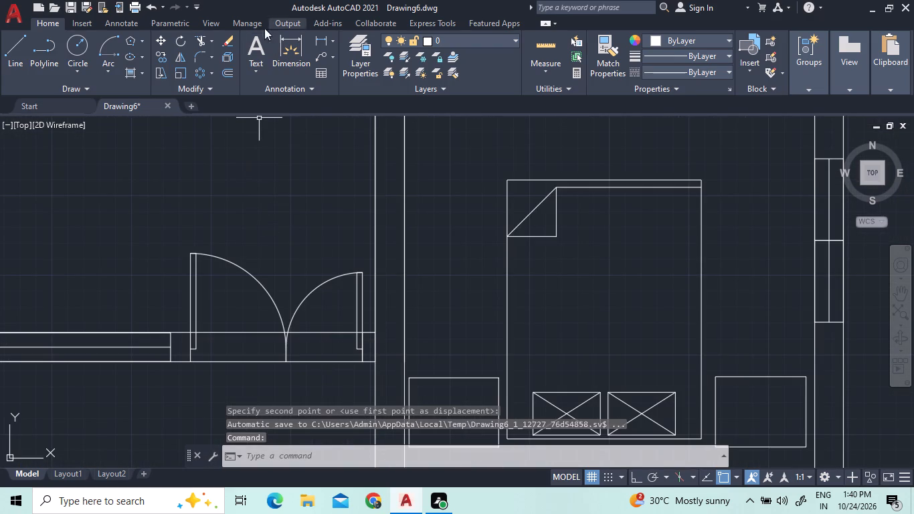
{"action": "left_click", "coordinate": [202, 42]}
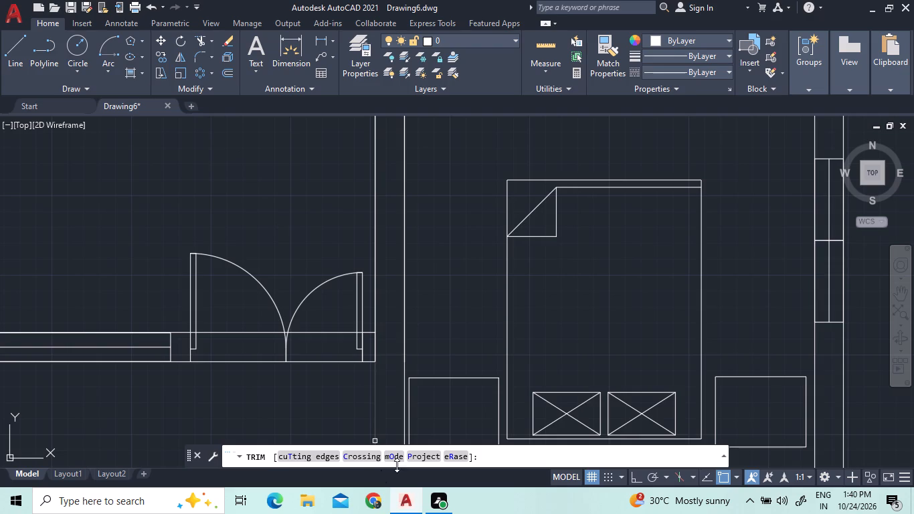
{"action": "left_click", "coordinate": [282, 384]}
{"action": "left_click", "coordinate": [256, 313]}
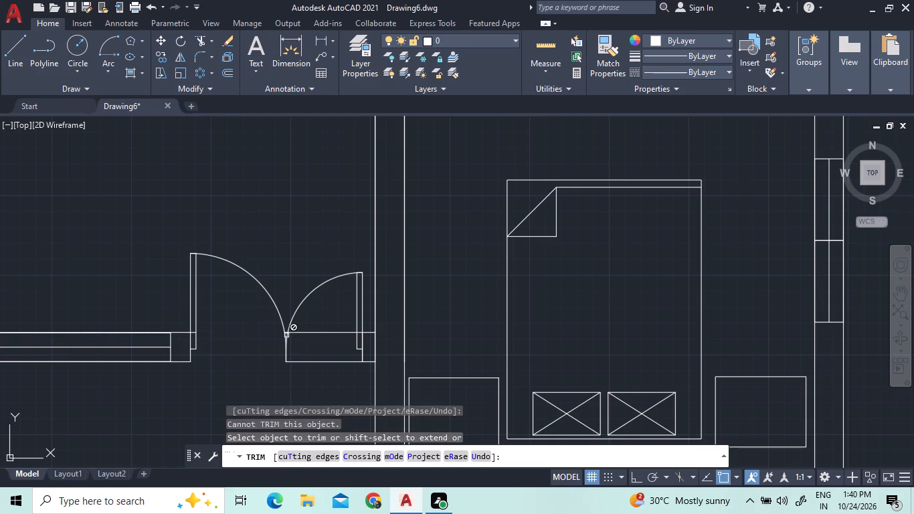
{"action": "scroll", "coordinate": [274, 342], "scroll_direction": "up", "scroll_amount": 3}
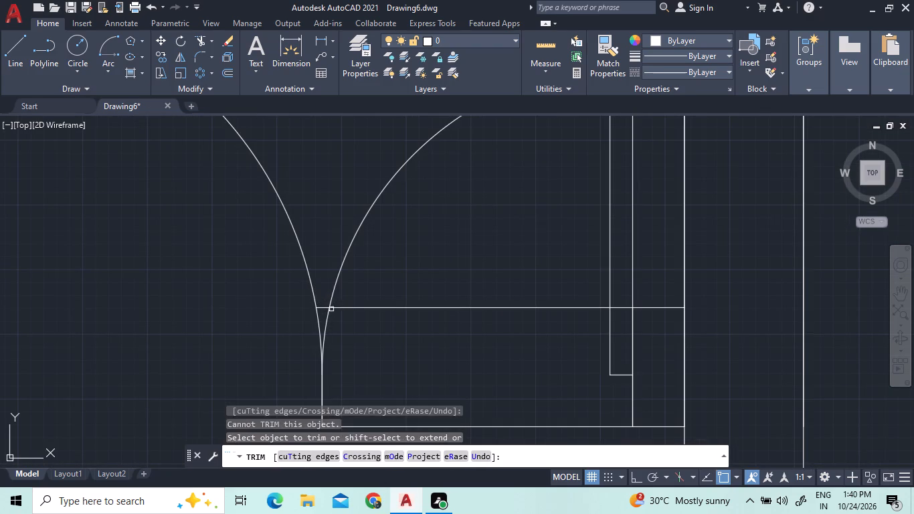
{"action": "left_click", "coordinate": [323, 307]}
{"action": "left_click", "coordinate": [347, 309]}
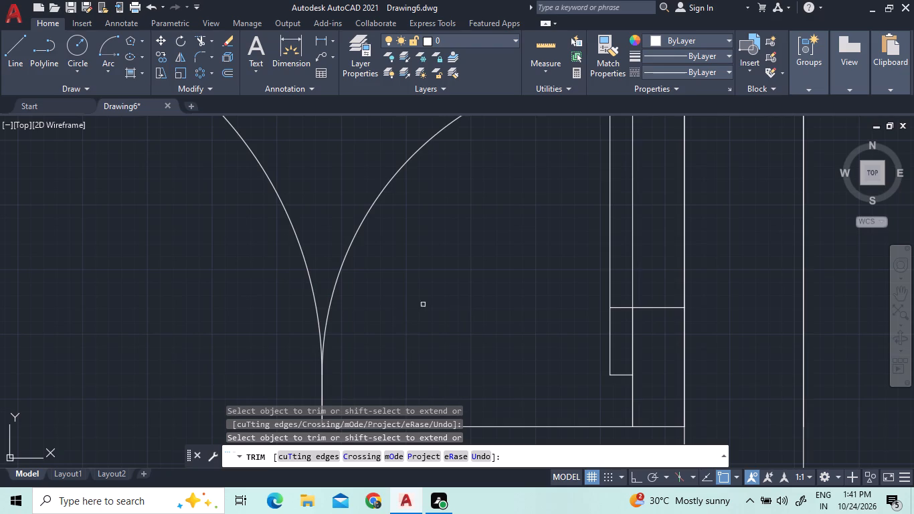
{"action": "scroll", "coordinate": [426, 292], "scroll_direction": "down", "scroll_amount": 3}
{"action": "left_click", "coordinate": [433, 345]}
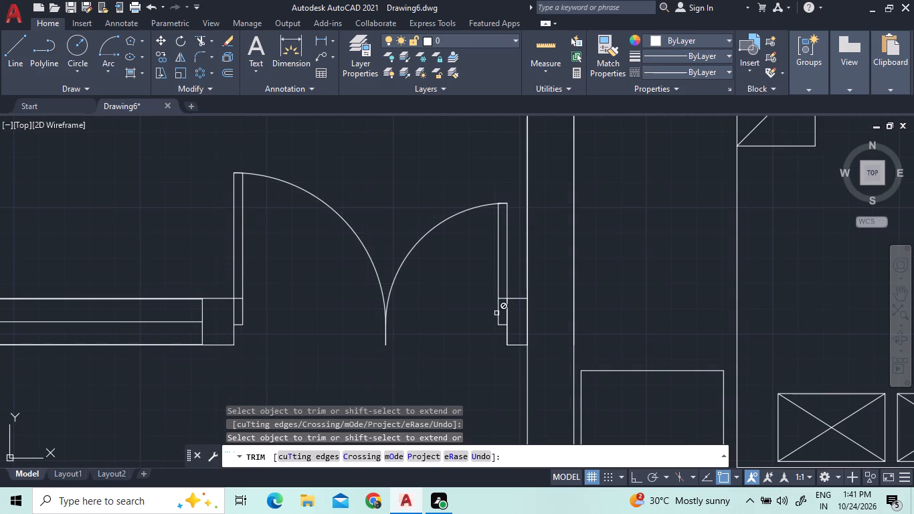
{"action": "left_click", "coordinate": [502, 300]}
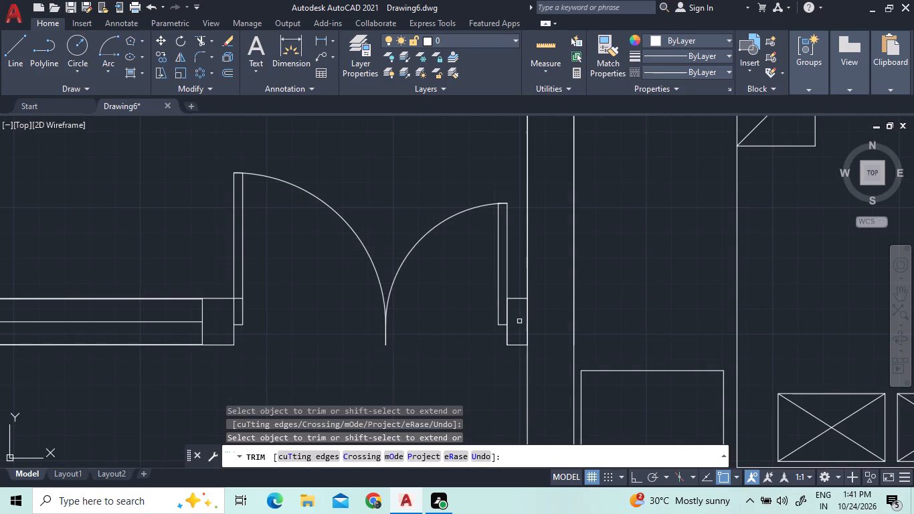
{"action": "left_click", "coordinate": [526, 322]}
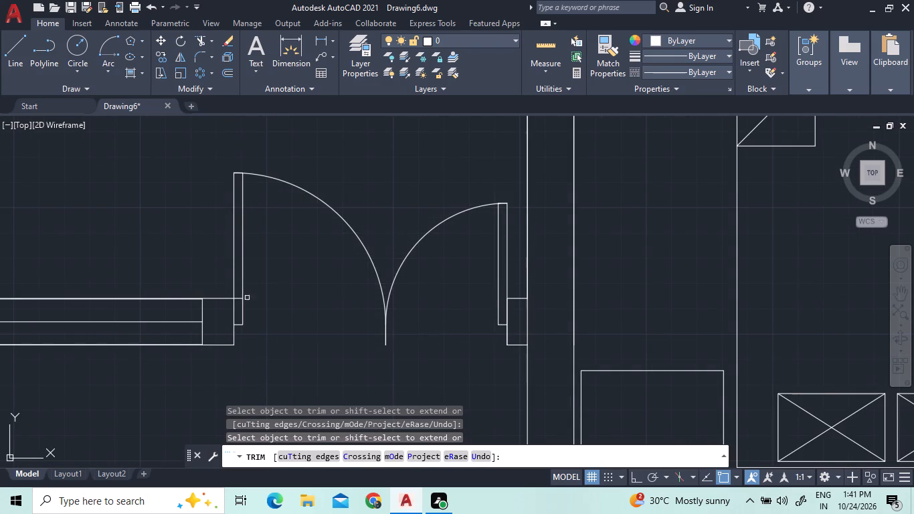
{"action": "left_click", "coordinate": [236, 297]}
Trim the short vertical line closing the wall stub between the smaller door leaf and the bedroom wall, and finish trimming.
{"action": "scroll", "coordinate": [248, 344], "scroll_direction": "down", "scroll_amount": 2}
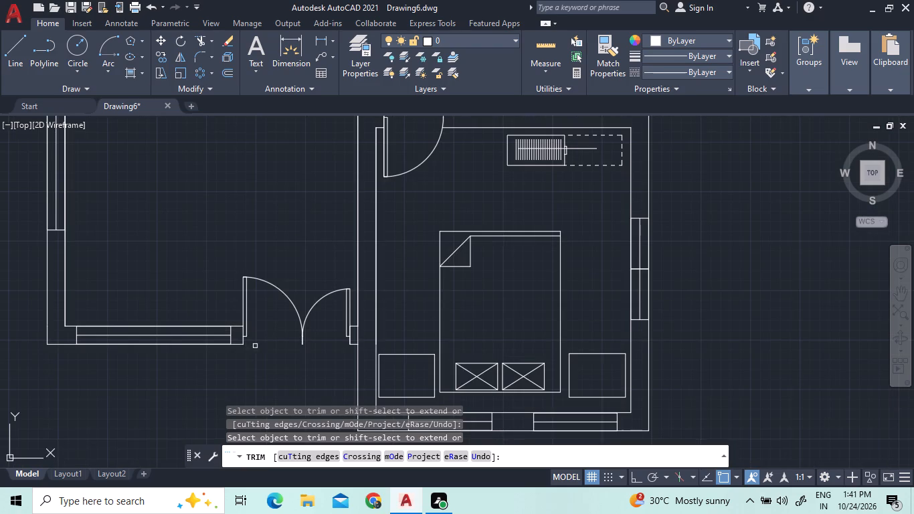
{"action": "left_click", "coordinate": [356, 334]}
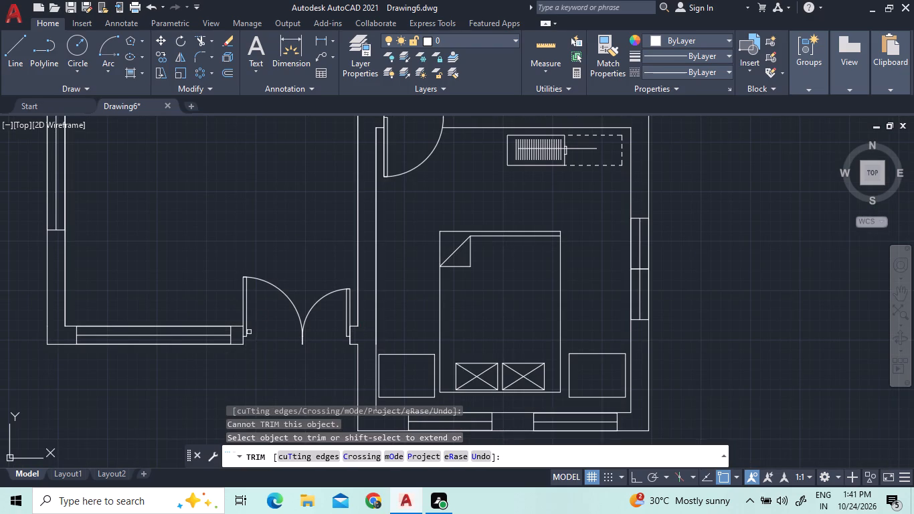
{"action": "right_click", "coordinate": [178, 283]}
{"action": "left_click", "coordinate": [188, 293]}
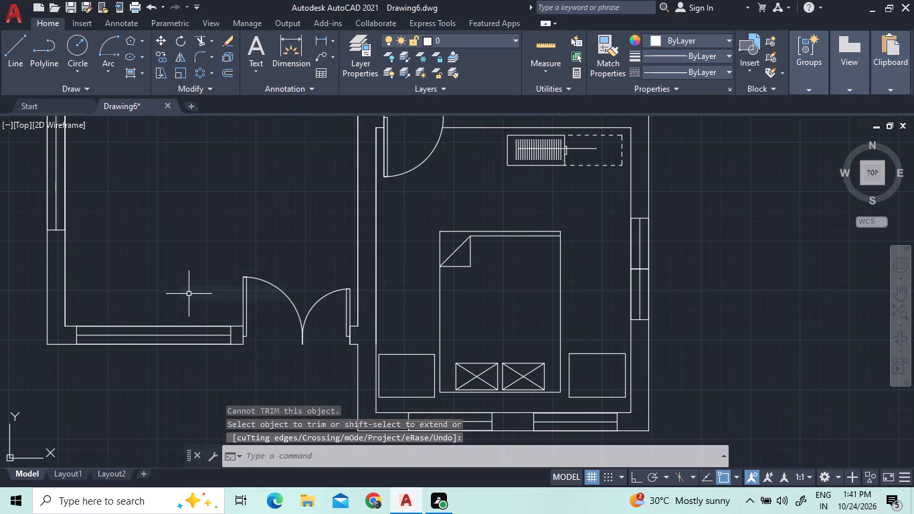
Look over the floor plan from the kitchen and upper bedroom down to the large room with the double door.
{"action": "scroll", "coordinate": [191, 294], "scroll_direction": "down", "scroll_amount": 1}
{"action": "middle_click_drag", "start_coordinate": [191, 294], "coordinate": [194, 362]}
{"action": "scroll", "coordinate": [192, 341], "scroll_direction": "down", "scroll_amount": 1}
{"action": "scroll", "coordinate": [194, 362], "scroll_direction": "up", "scroll_amount": 1}
{"action": "scroll", "coordinate": [197, 327], "scroll_direction": "down", "scroll_amount": 1}
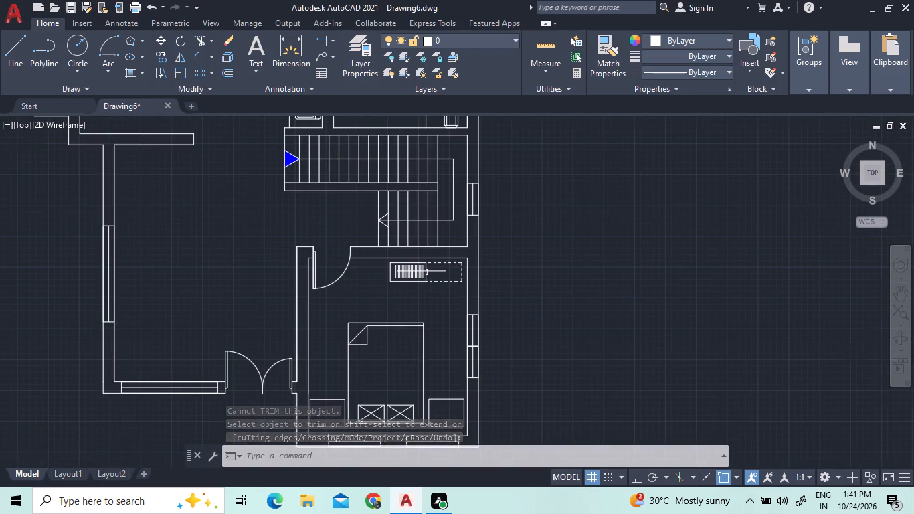
{"action": "middle_click_drag", "start_coordinate": [213, 254], "coordinate": [180, 361]}
{"action": "middle_click_drag", "start_coordinate": [179, 361], "coordinate": [173, 345]}
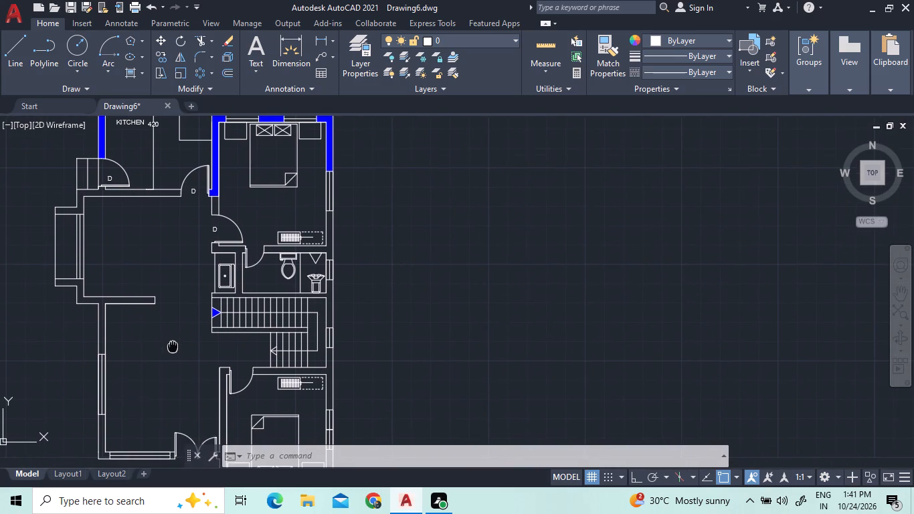
{"action": "middle_click_drag", "start_coordinate": [173, 345], "coordinate": [163, 363]}
{"action": "middle_click_drag", "start_coordinate": [169, 362], "coordinate": [201, 274]}
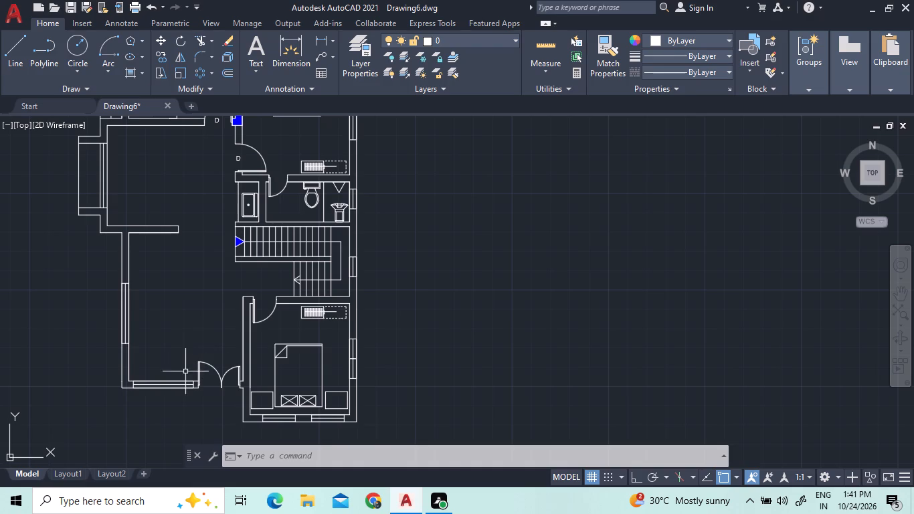
{"action": "middle_click_drag", "start_coordinate": [163, 181], "coordinate": [165, 270]}
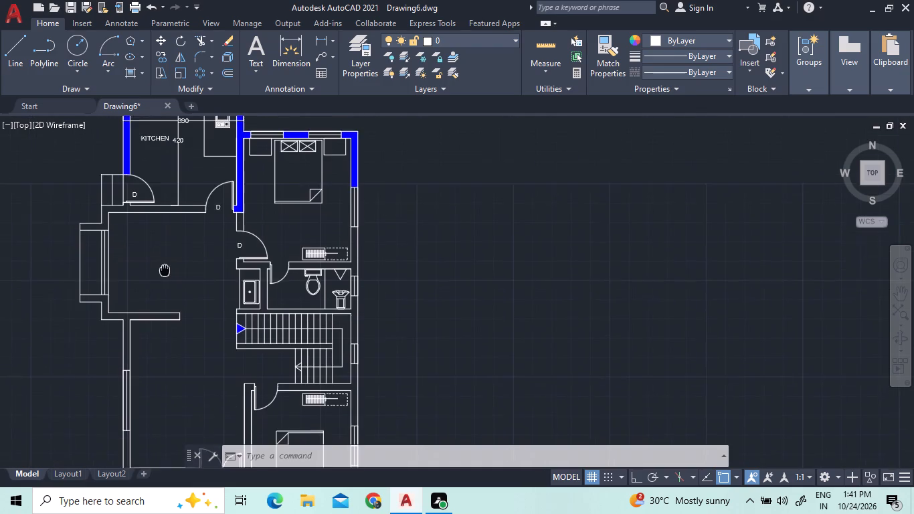
{"action": "middle_click_drag", "start_coordinate": [165, 270], "coordinate": [153, 242]}
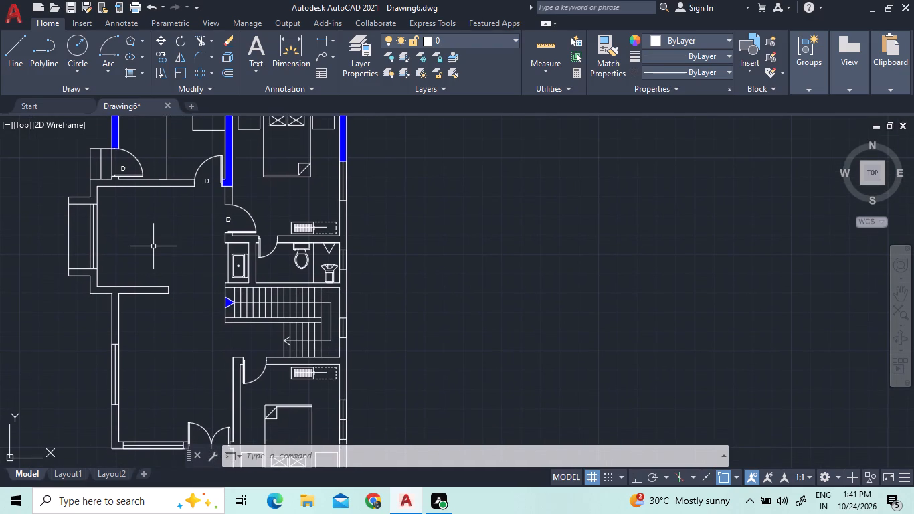
Insert the Dining Set - 36 x 72 in. block from Home - Space Planner.dwg in DesignCenter, outside the large room's left wall.
{"action": "type", "text": "DC"}
{"action": "key", "text": "Return"}
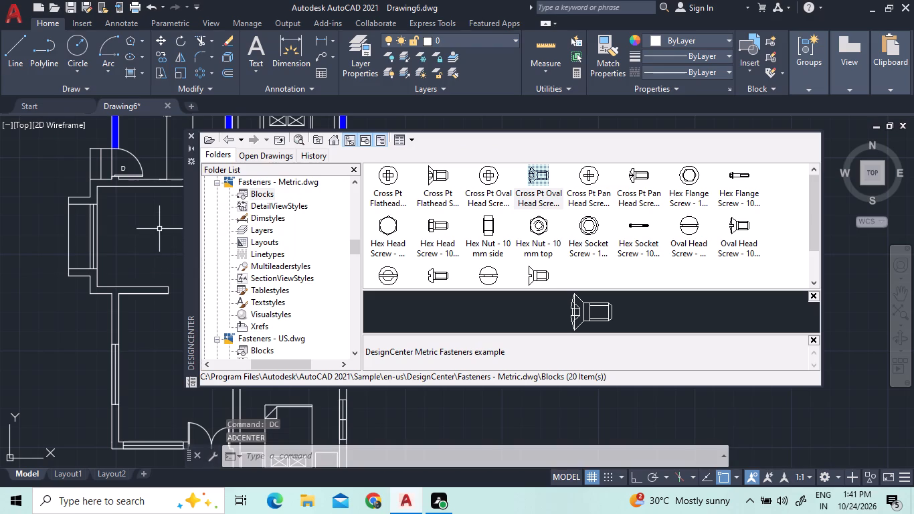
{"action": "left_click", "coordinate": [217, 182]}
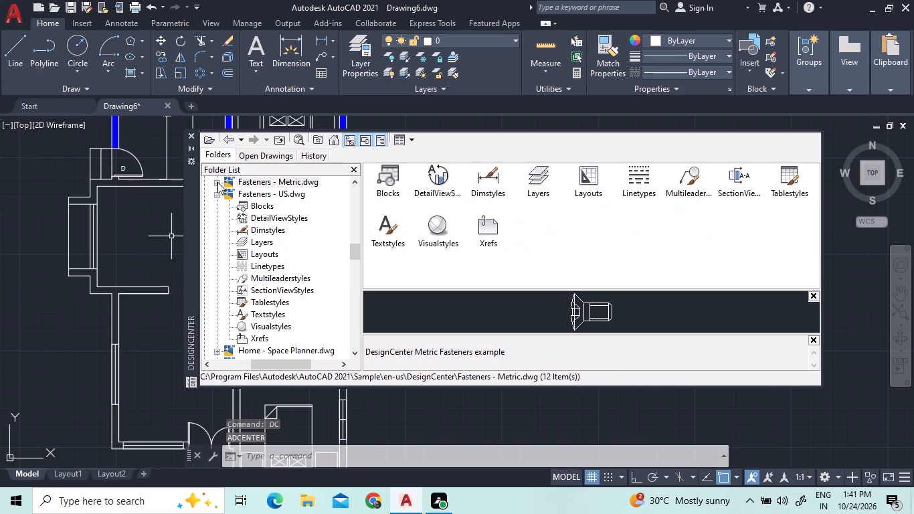
{"action": "left_click", "coordinate": [220, 193]}
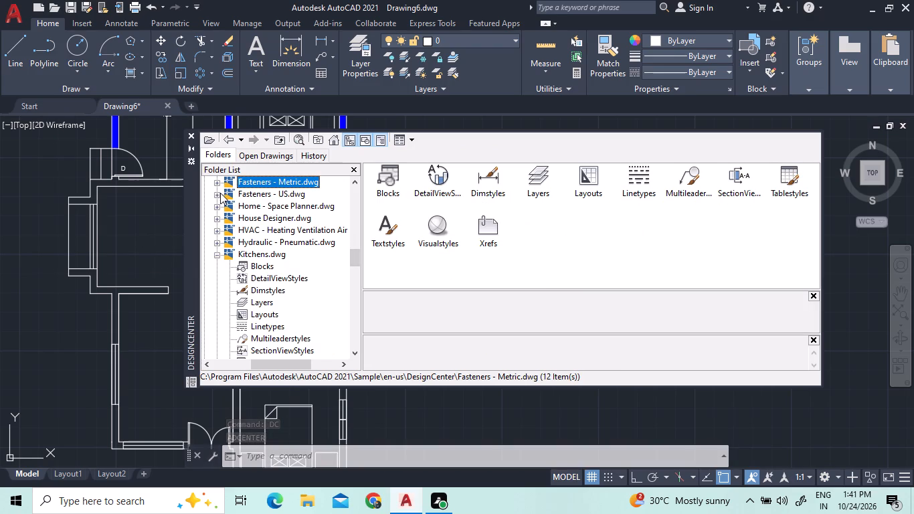
{"action": "left_click", "coordinate": [252, 206]}
{"action": "double_click", "coordinate": [252, 206]}
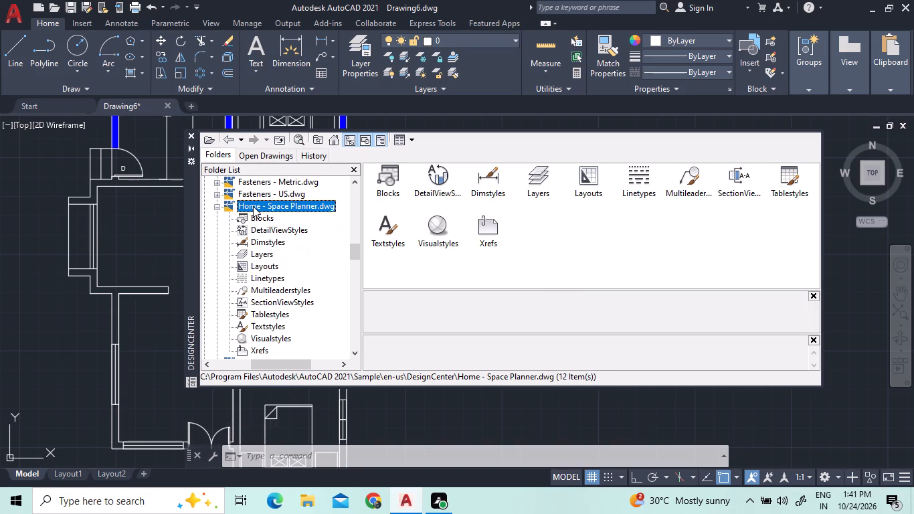
{"action": "double_click", "coordinate": [260, 212]}
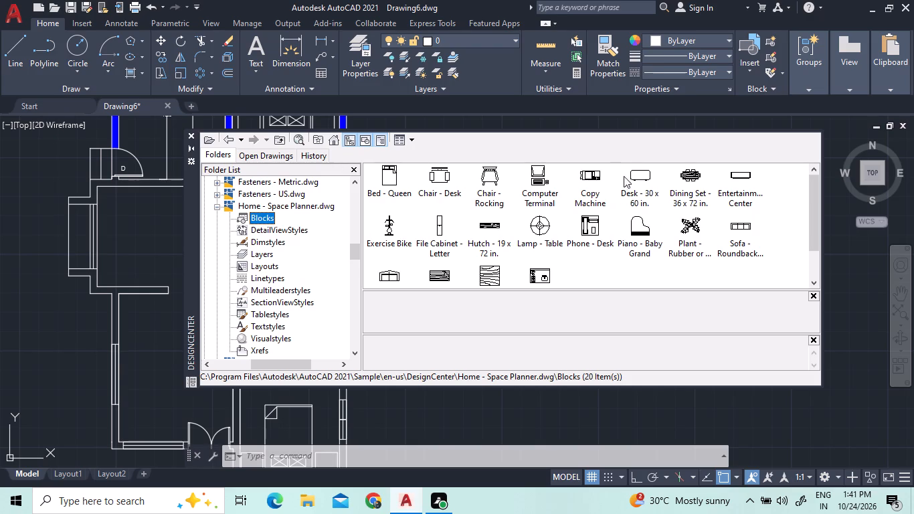
{"action": "left_click_drag", "start_coordinate": [689, 179], "coordinate": [17, 347]}
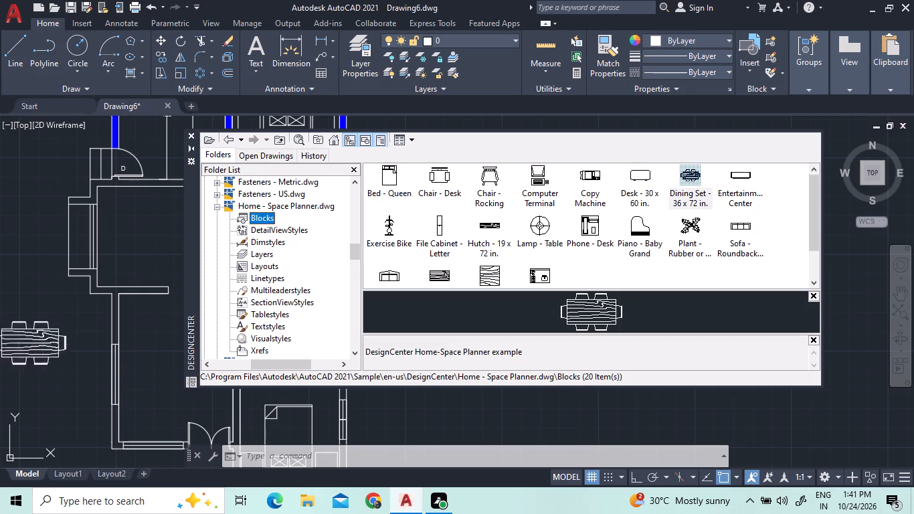
{"action": "left_click_drag", "start_coordinate": [17, 347], "coordinate": [29, 325]}
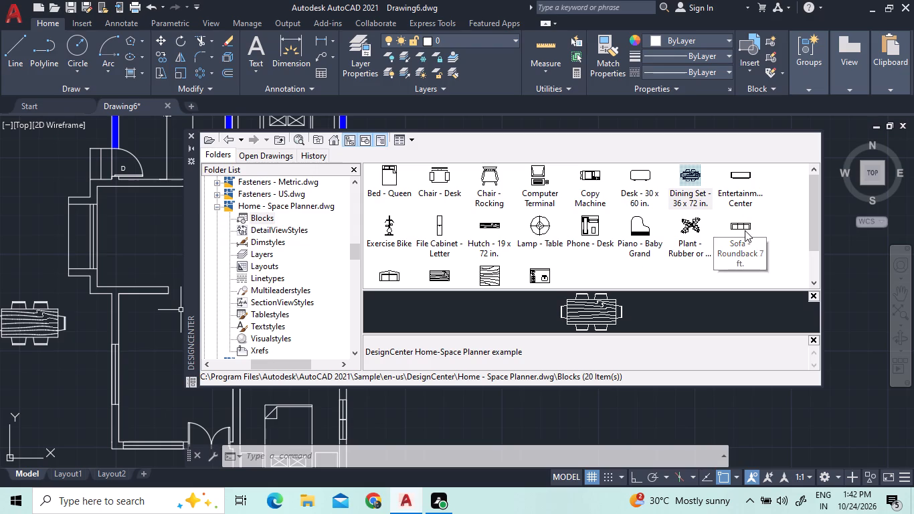
Insert the 7 ft roundback sofa and the two-seat roundback sofa blocks below the dining set, outside the plan.
{"action": "left_click_drag", "start_coordinate": [745, 230], "coordinate": [30, 375]}
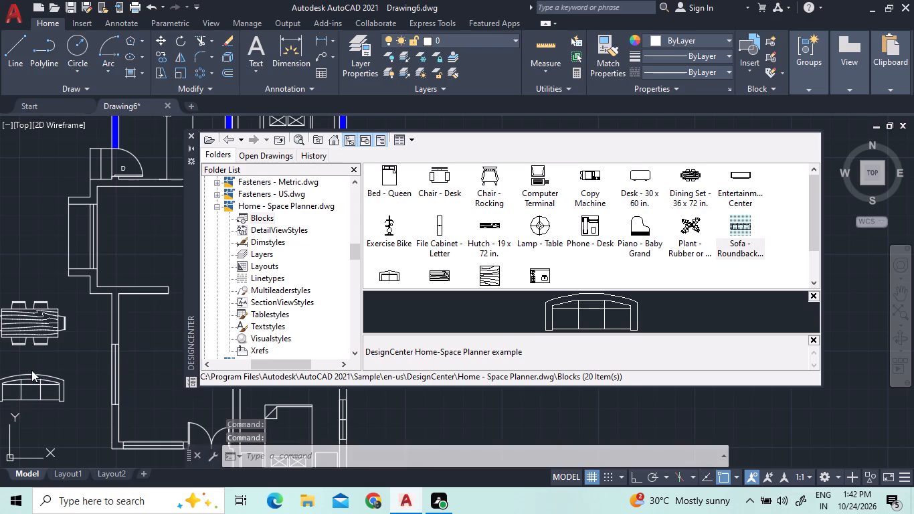
{"action": "left_click_drag", "start_coordinate": [397, 275], "coordinate": [40, 426]}
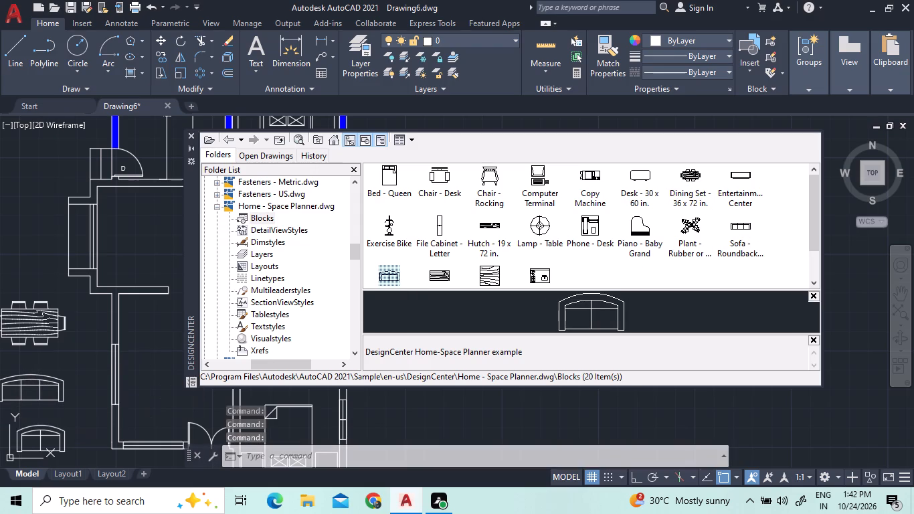
{"action": "left_click_drag", "start_coordinate": [40, 426], "coordinate": [37, 426]}
Browse the remaining blocks in Home - Space Planner.dwg and the blocks in House Designer.dwg for usable furniture.
{"action": "scroll", "coordinate": [565, 238], "scroll_direction": "down", "scroll_amount": 1}
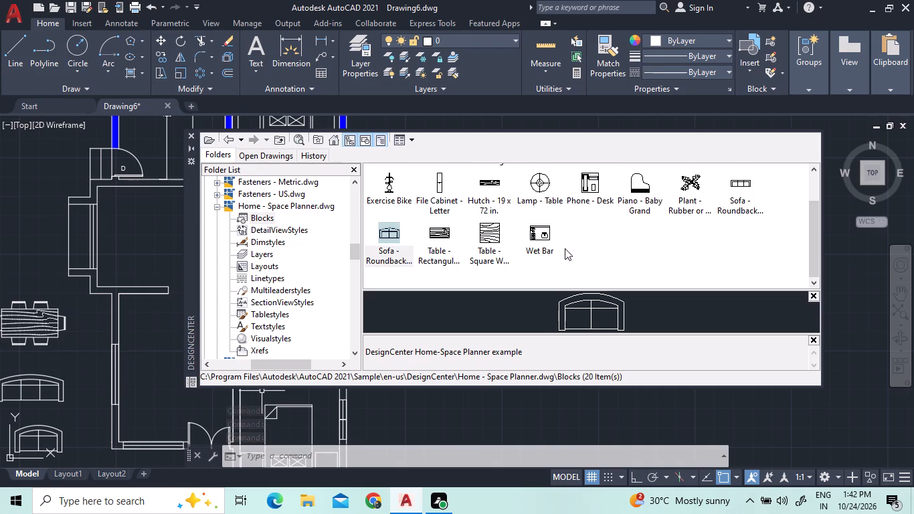
{"action": "scroll", "coordinate": [468, 260], "scroll_direction": "up", "scroll_amount": 2}
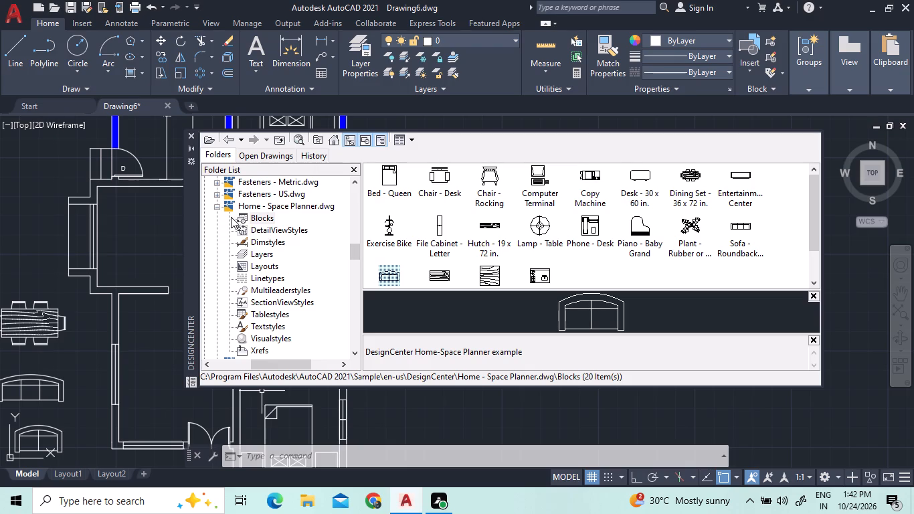
{"action": "left_click", "coordinate": [217, 206]}
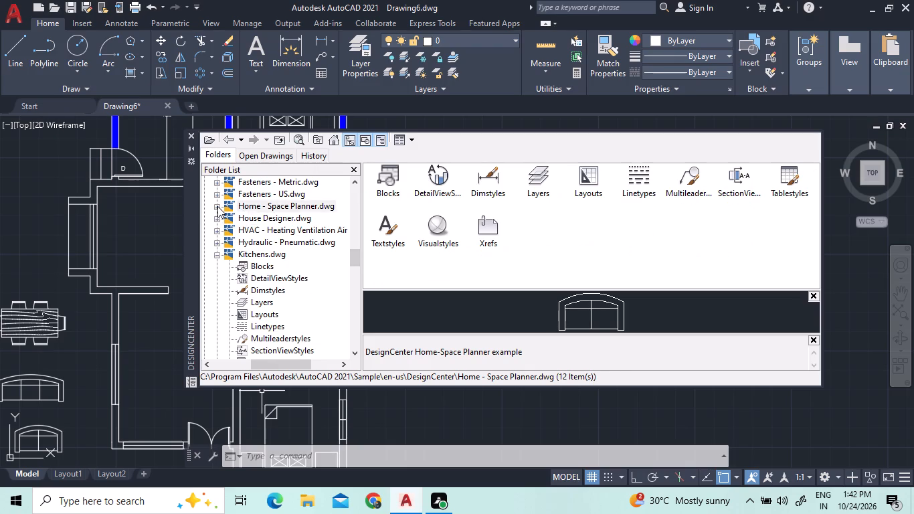
{"action": "double_click", "coordinate": [247, 218]}
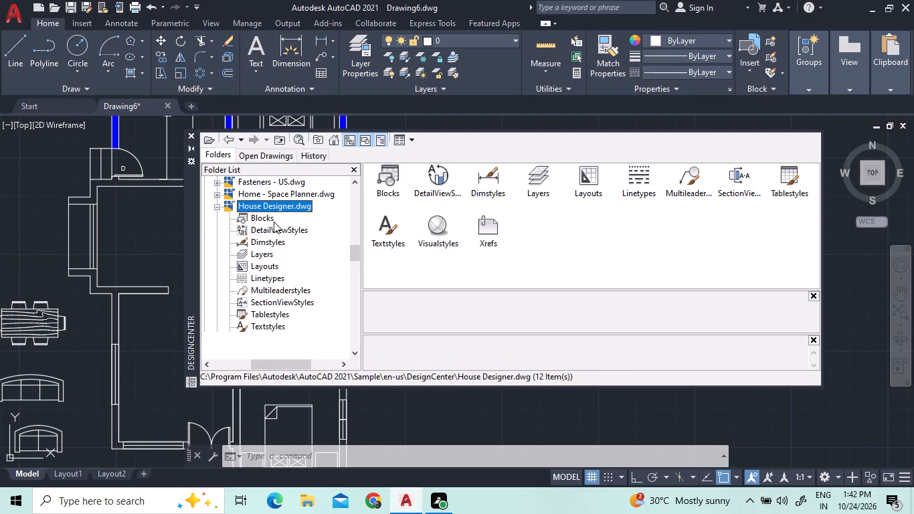
{"action": "double_click", "coordinate": [265, 222]}
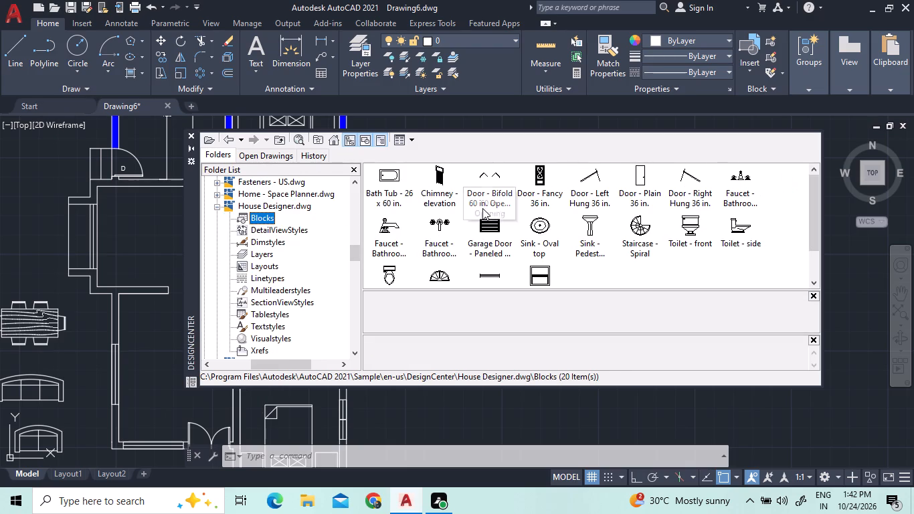
{"action": "scroll", "coordinate": [563, 226], "scroll_direction": "down", "scroll_amount": 3}
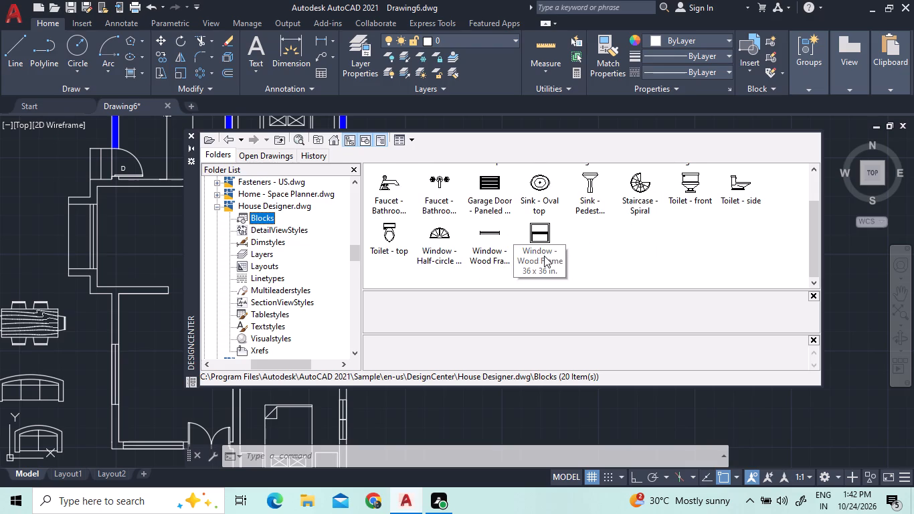
{"action": "scroll", "coordinate": [544, 256], "scroll_direction": "up", "scroll_amount": 4}
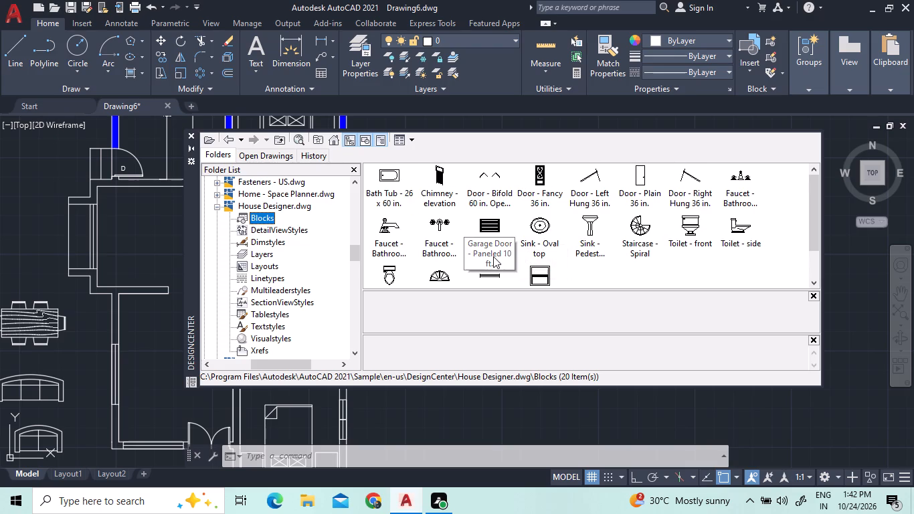
{"action": "scroll", "coordinate": [493, 256], "scroll_direction": "up", "scroll_amount": 2}
{"action": "scroll", "coordinate": [661, 220], "scroll_direction": "down", "scroll_amount": 2}
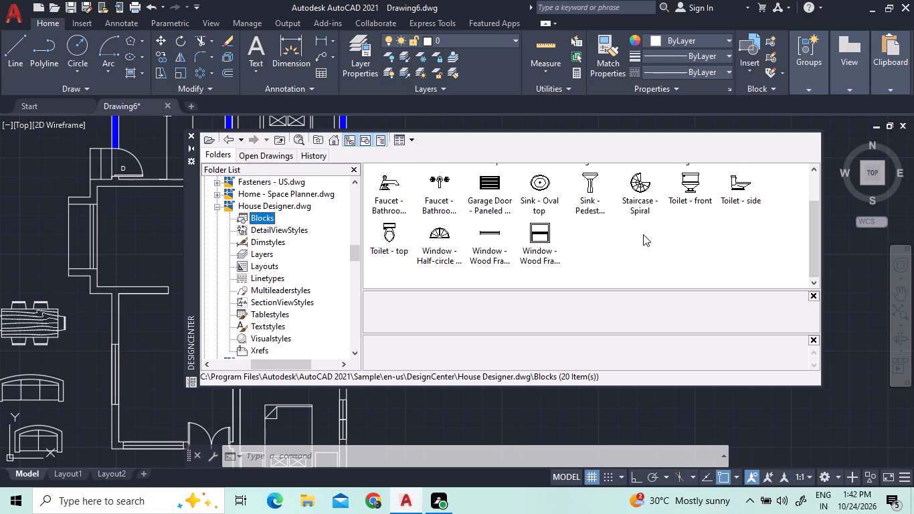
{"action": "left_click", "coordinate": [215, 206]}
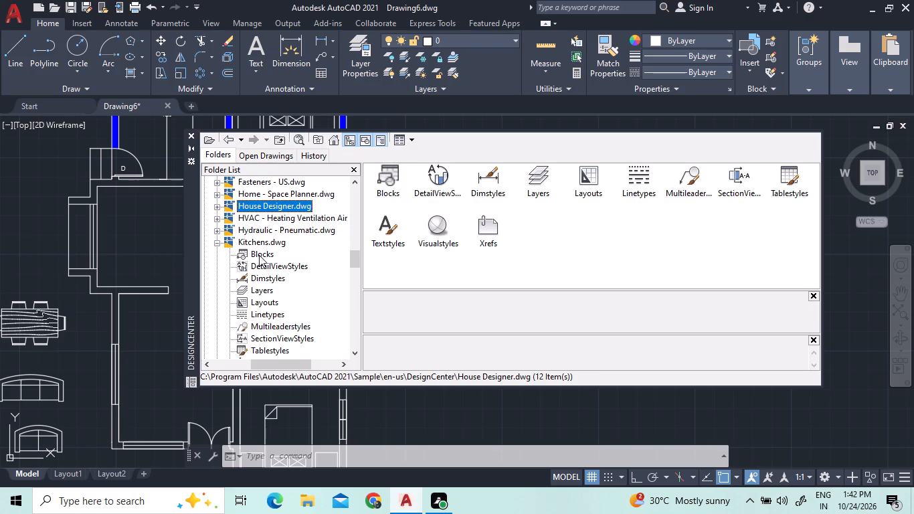
Browse the blocks in Kitchens.dwg and Hydraulic - Pneumatic.dwg in DesignCenter.
{"action": "double_click", "coordinate": [260, 255]}
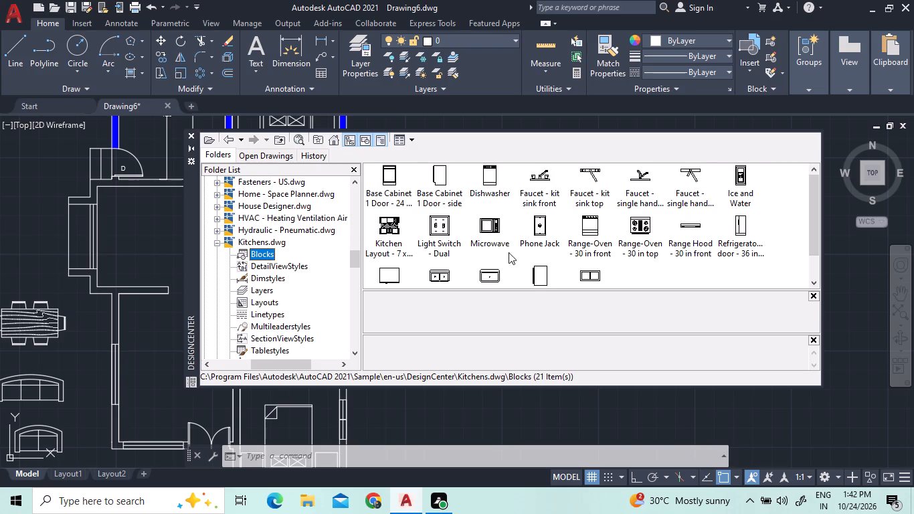
{"action": "scroll", "coordinate": [517, 242], "scroll_direction": "down", "scroll_amount": 2}
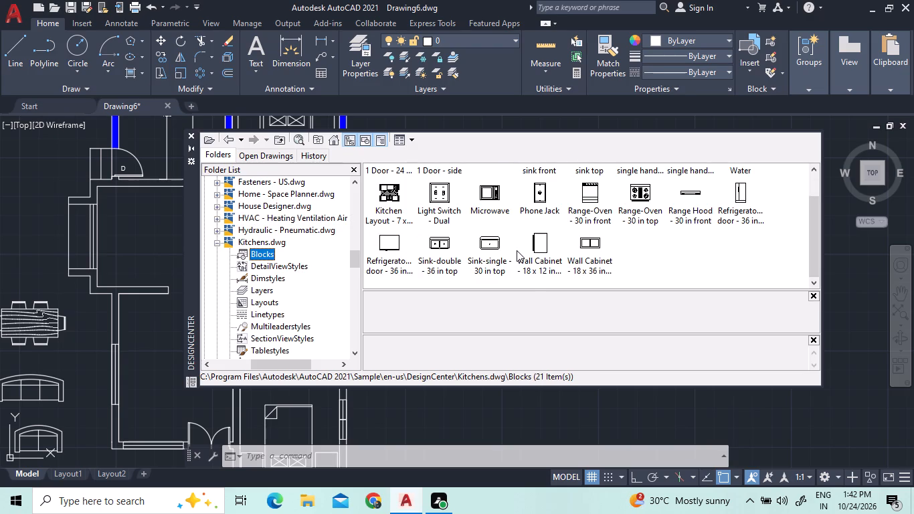
{"action": "scroll", "coordinate": [517, 252], "scroll_direction": "up", "scroll_amount": 3}
{"action": "double_click", "coordinate": [276, 238]}
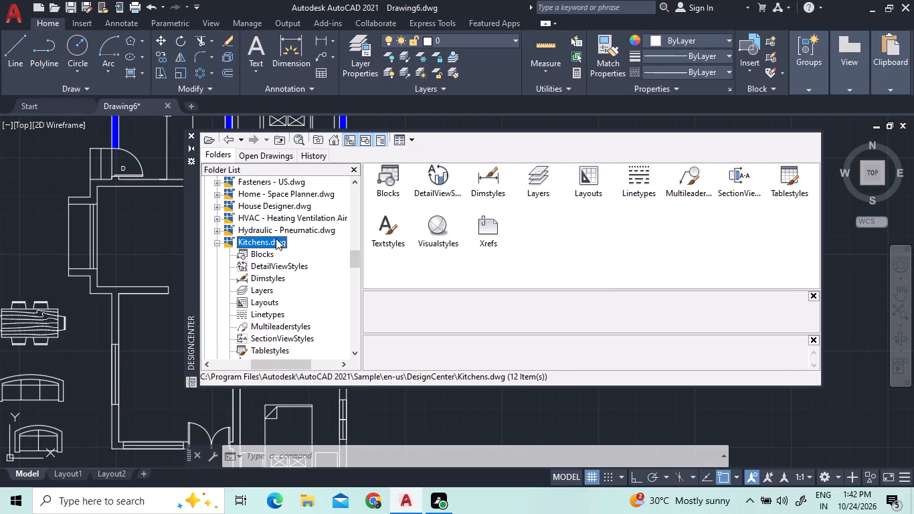
{"action": "double_click", "coordinate": [375, 199]}
{"action": "double_click", "coordinate": [383, 182]}
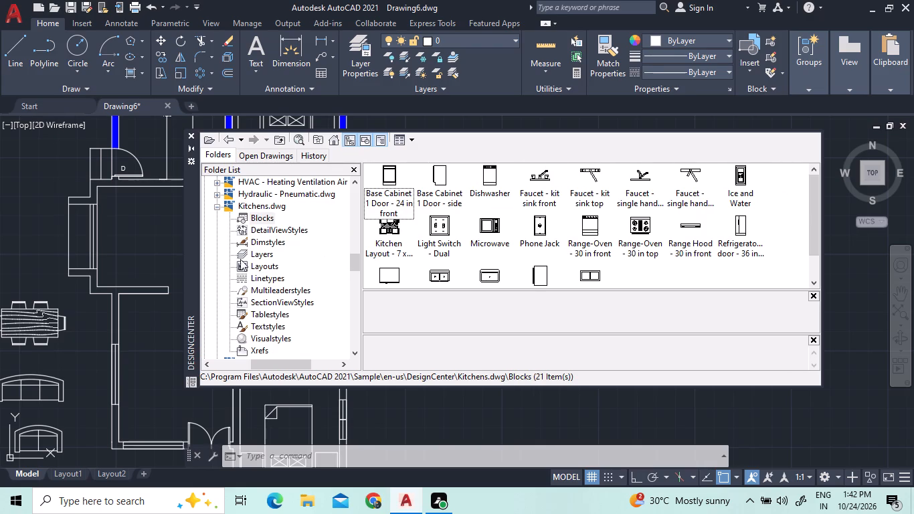
{"action": "left_click", "coordinate": [217, 209]}
{"action": "double_click", "coordinate": [246, 193]}
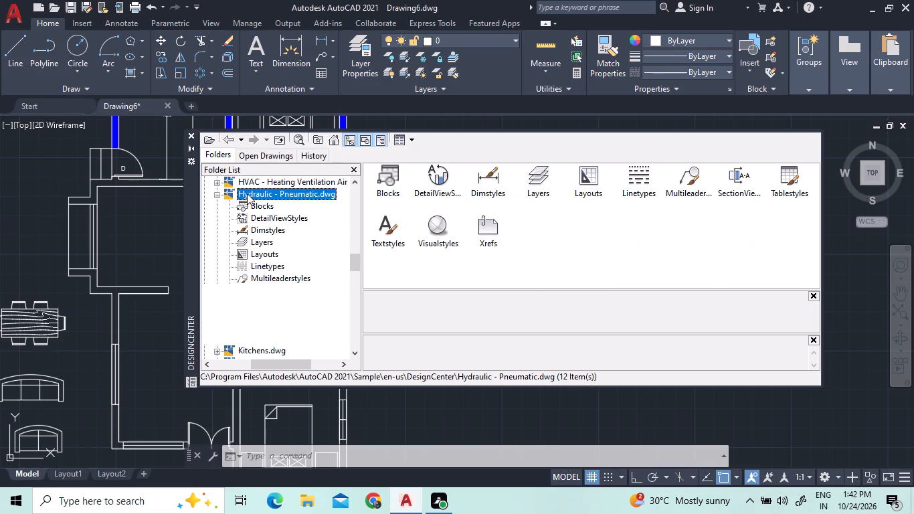
{"action": "double_click", "coordinate": [267, 207]}
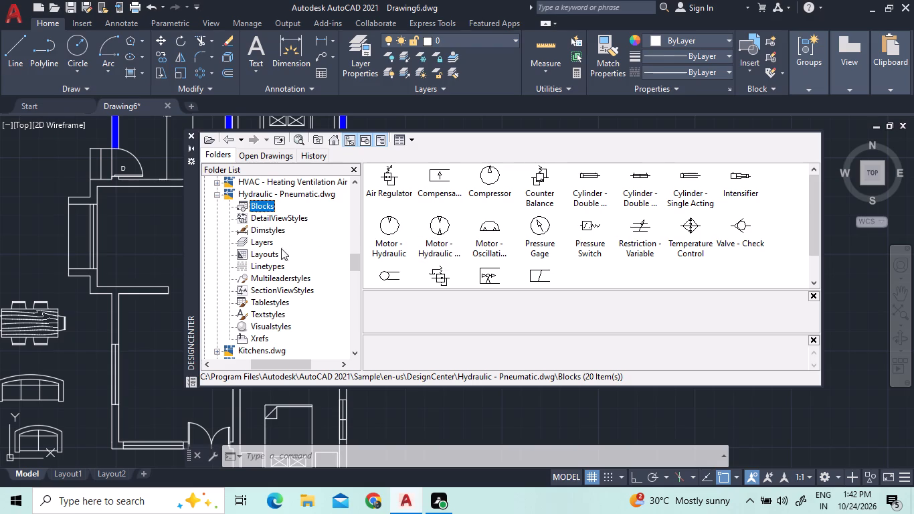
{"action": "left_click", "coordinate": [217, 198]}
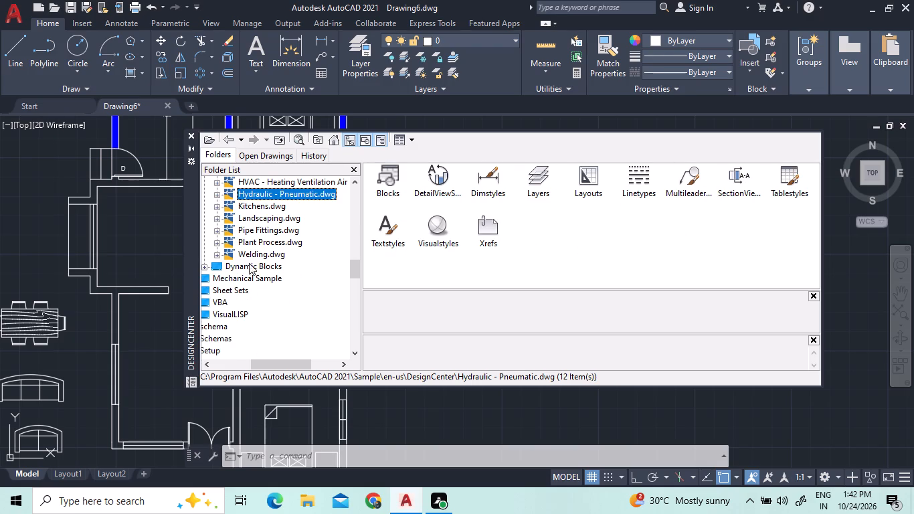
Browse the blocks in Landscaping.dwg and Pipe Fittings.dwg, and close DesignCenter.
{"action": "double_click", "coordinate": [251, 218]}
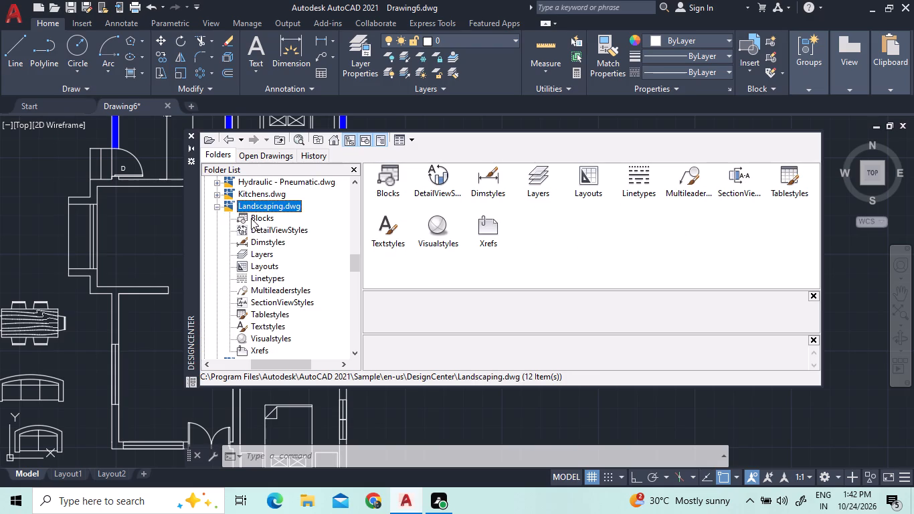
{"action": "double_click", "coordinate": [391, 175]}
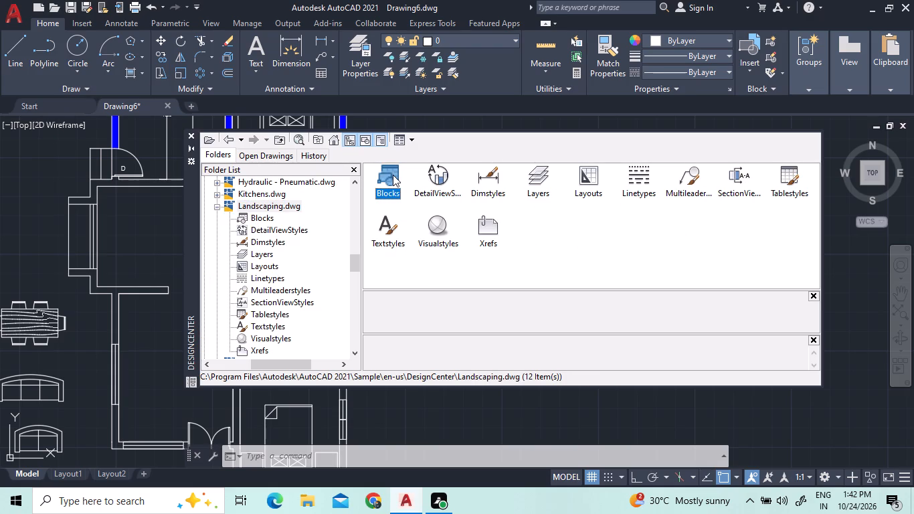
{"action": "double_click", "coordinate": [393, 175]}
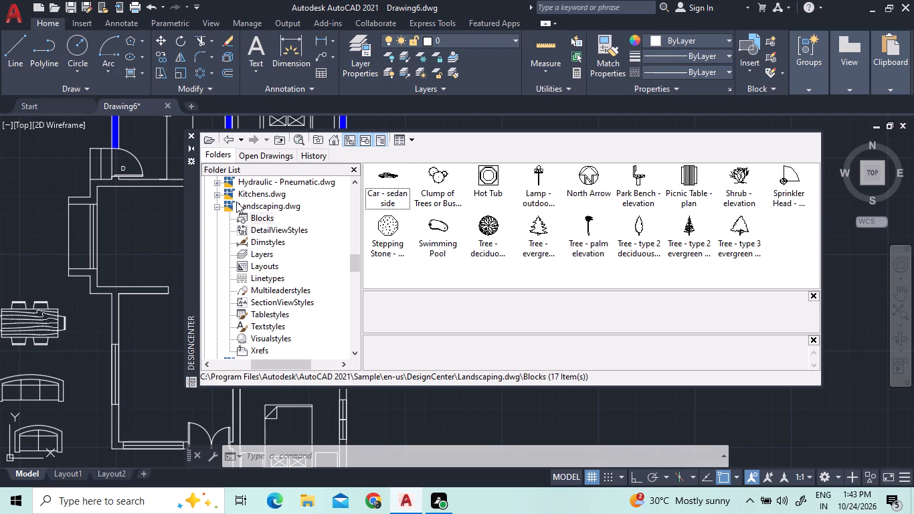
{"action": "left_click", "coordinate": [219, 207]}
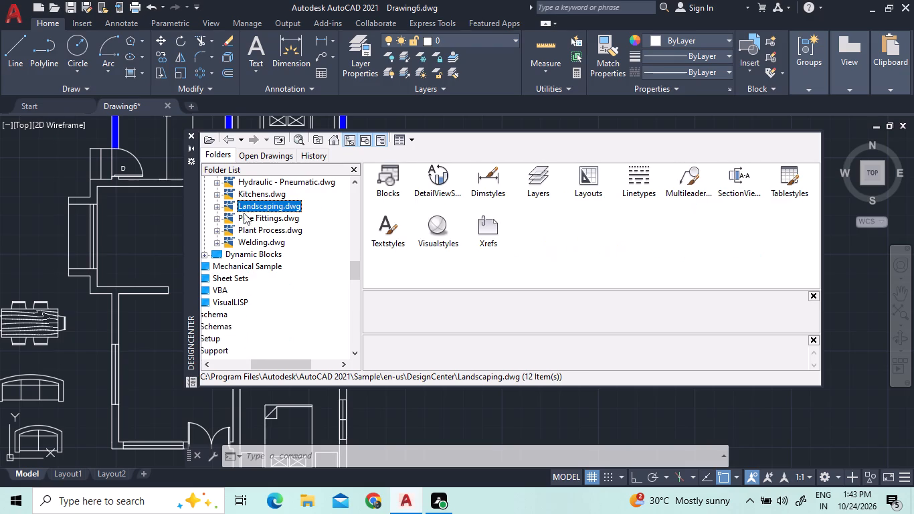
{"action": "double_click", "coordinate": [254, 219]}
{"action": "double_click", "coordinate": [256, 219]}
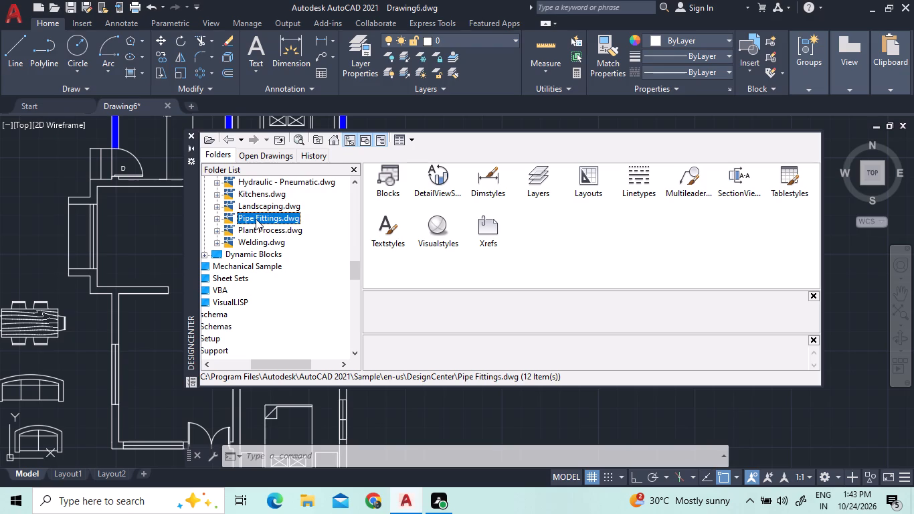
{"action": "double_click", "coordinate": [256, 219]}
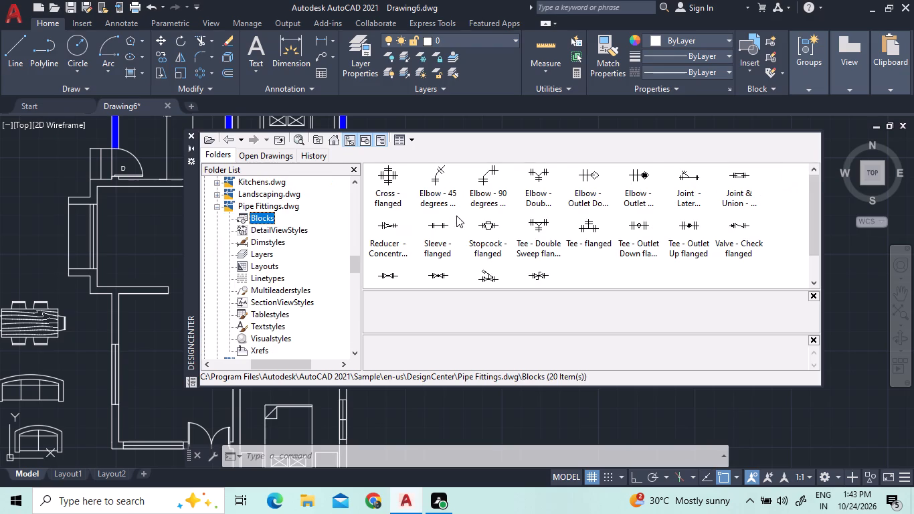
{"action": "scroll", "coordinate": [457, 236], "scroll_direction": "down", "scroll_amount": 2}
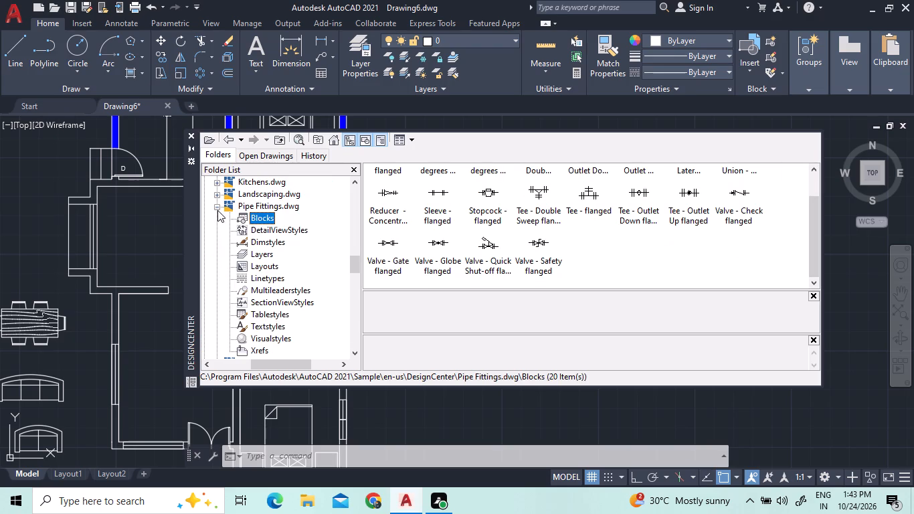
{"action": "left_click", "coordinate": [217, 210]}
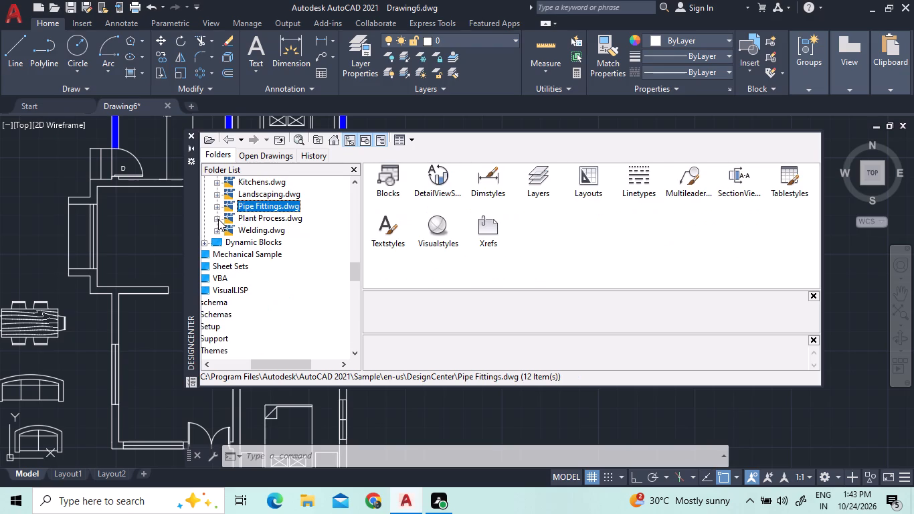
{"action": "double_click", "coordinate": [217, 219]}
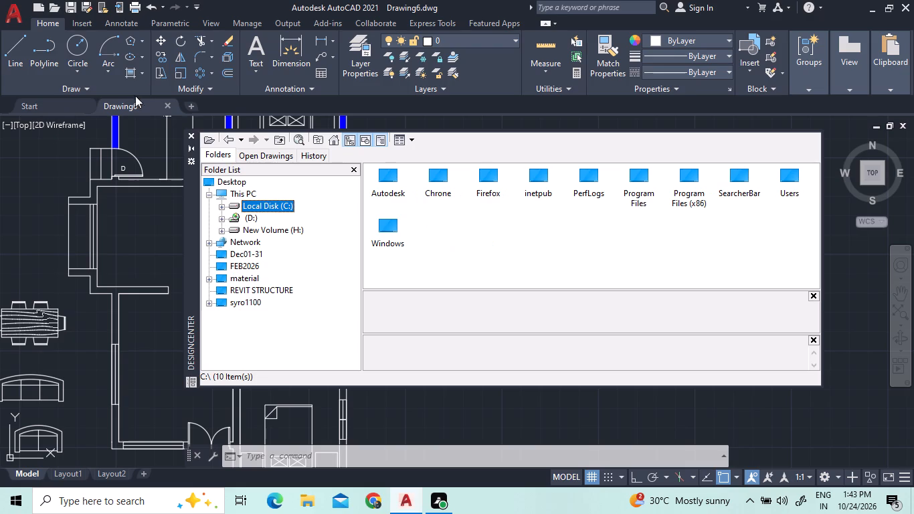
{"action": "left_click", "coordinate": [191, 135]}
Move the dining set from outside the plan into the room below the kitchen, beside the bay window.
{"action": "scroll", "coordinate": [489, 337], "scroll_direction": "down", "scroll_amount": 2}
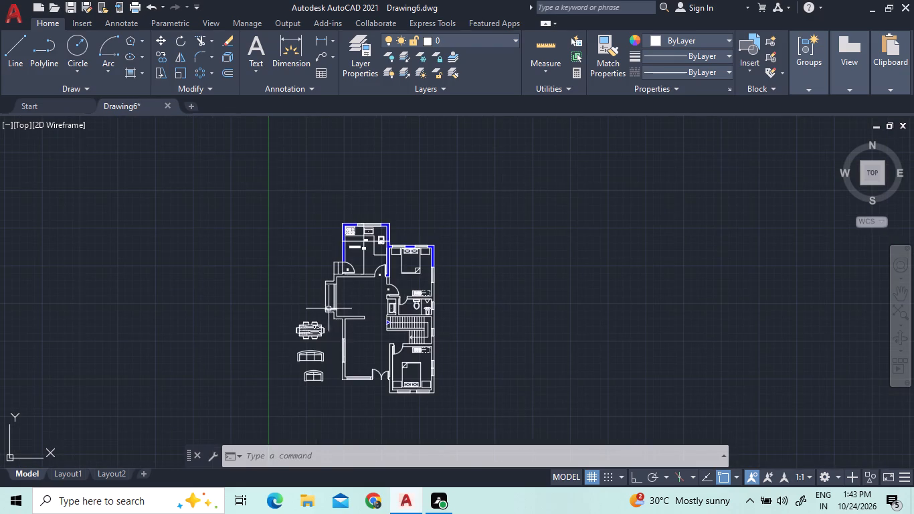
{"action": "scroll", "coordinate": [323, 321], "scroll_direction": "up", "scroll_amount": 3}
{"action": "left_click", "coordinate": [293, 360]}
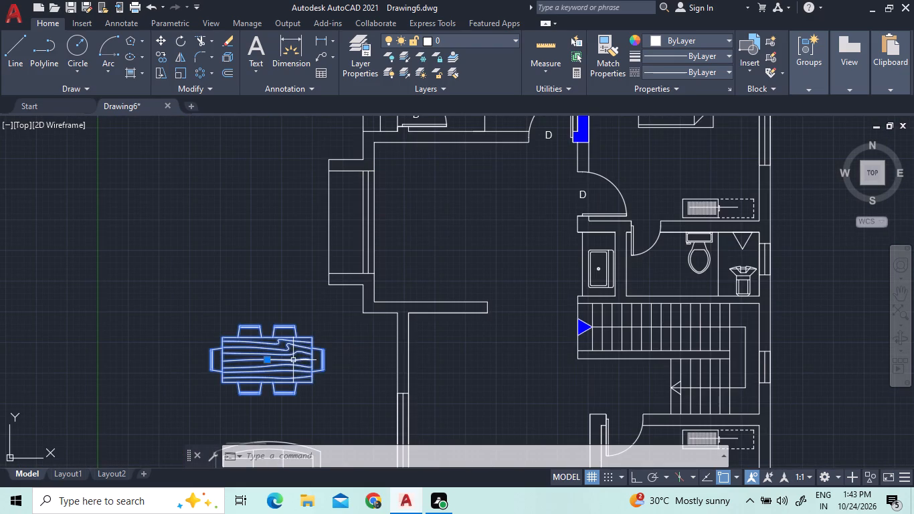
{"action": "right_click", "coordinate": [293, 360]}
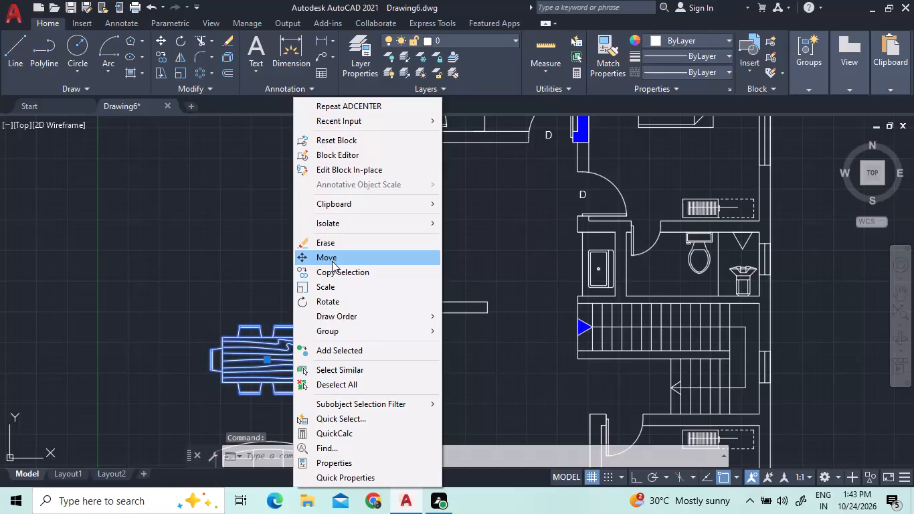
{"action": "left_click", "coordinate": [332, 261]}
{"action": "left_click", "coordinate": [260, 353]}
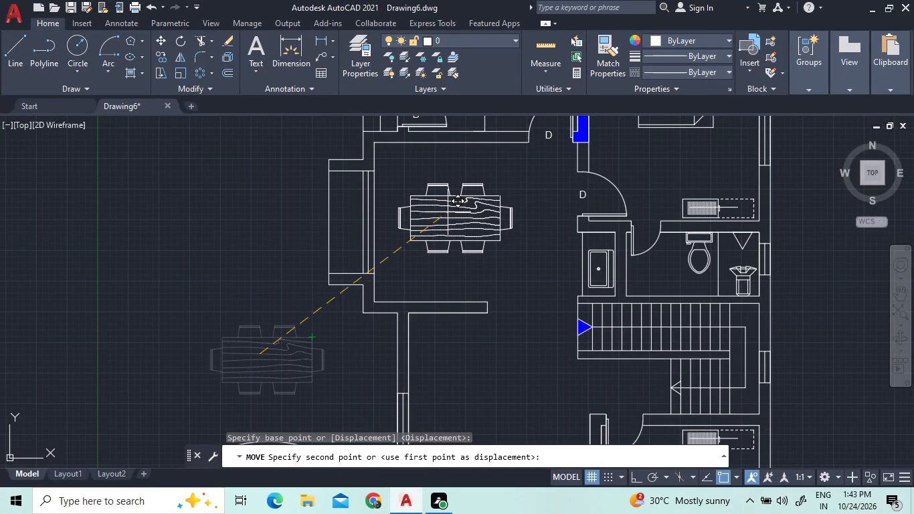
{"action": "left_click", "coordinate": [443, 211]}
Rotate the three-seat roundback sofa outside the plan 90° counter-clockwise about its back corner, with Ortho on.
{"action": "scroll", "coordinate": [421, 192], "scroll_direction": "down", "scroll_amount": 3}
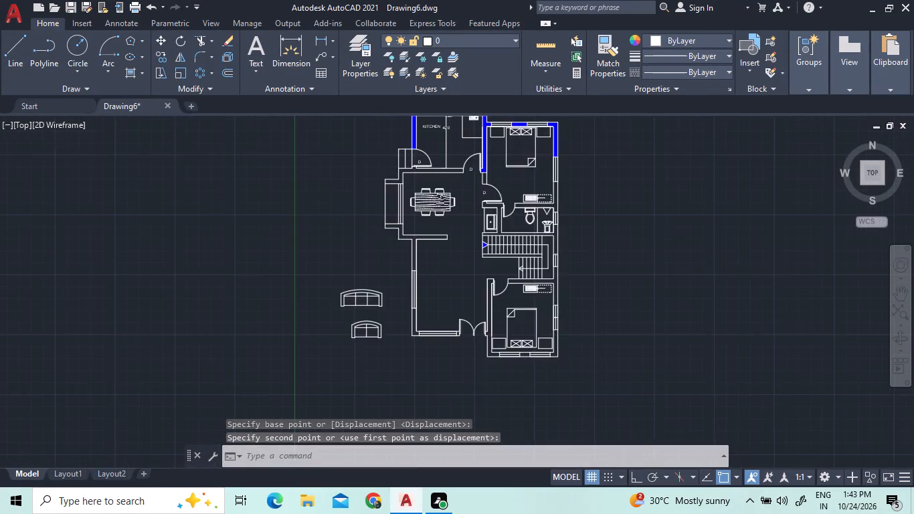
{"action": "scroll", "coordinate": [409, 243], "scroll_direction": "up", "scroll_amount": 2}
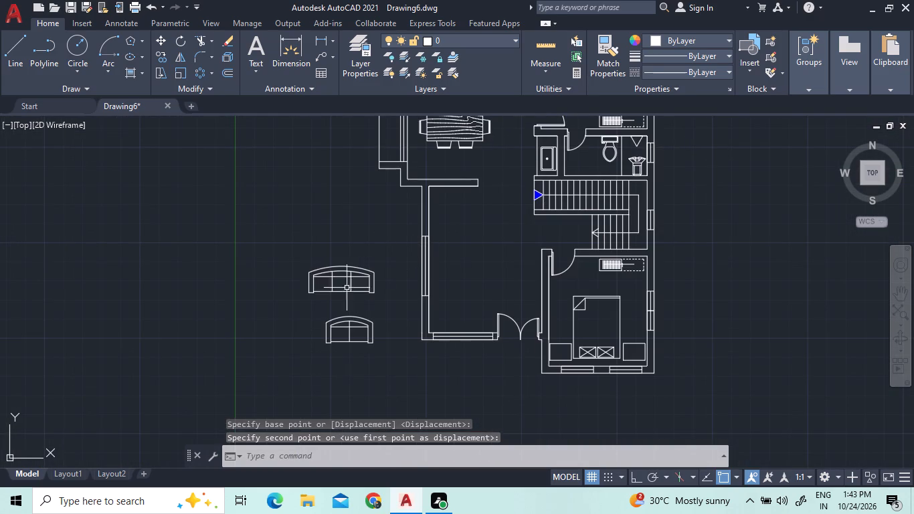
{"action": "left_click", "coordinate": [344, 282]}
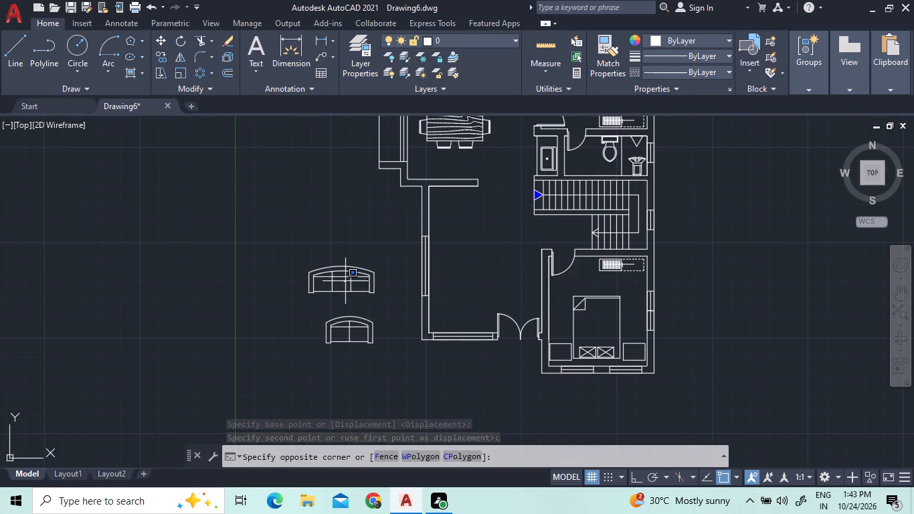
{"action": "left_click", "coordinate": [323, 261]}
{"action": "right_click", "coordinate": [345, 265]}
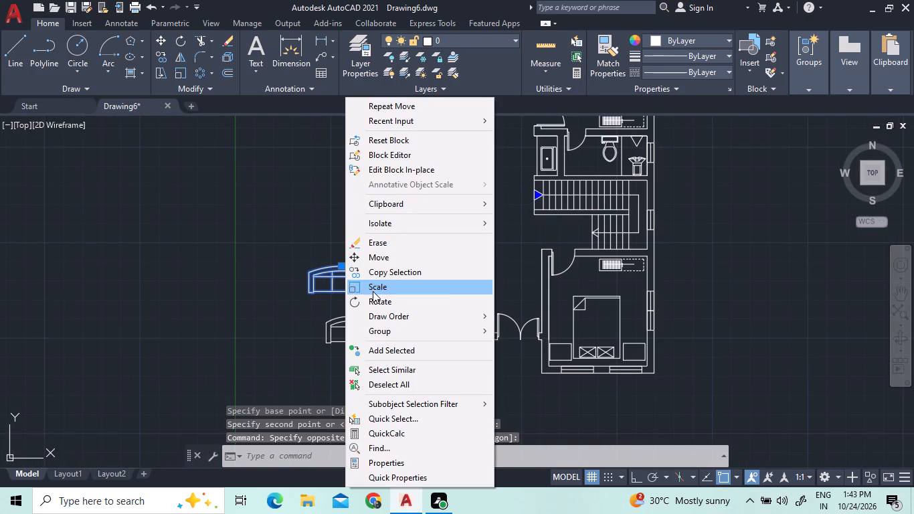
{"action": "left_click", "coordinate": [373, 303]}
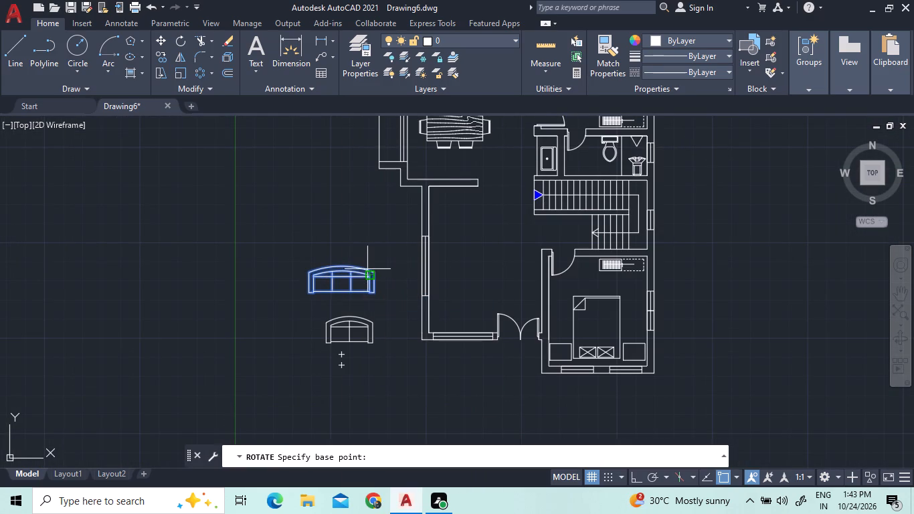
{"action": "left_click", "coordinate": [370, 272]}
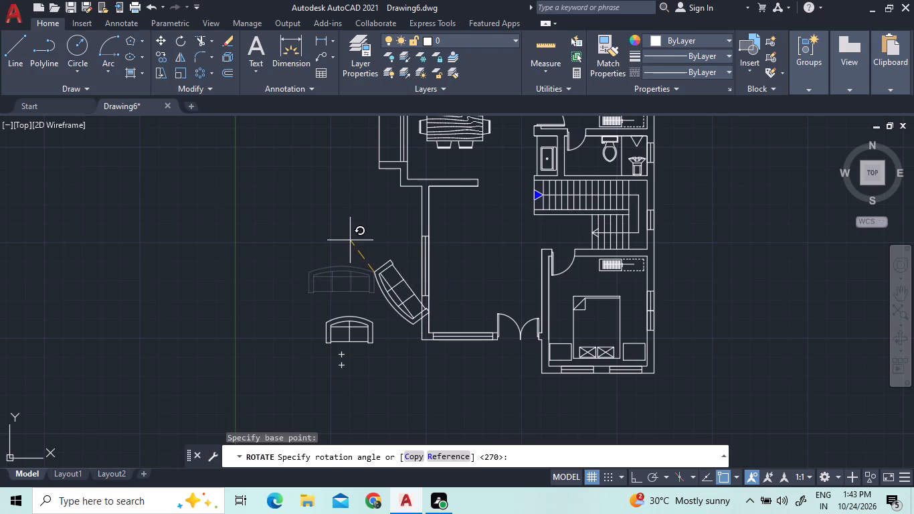
{"action": "key", "text": "F8"}
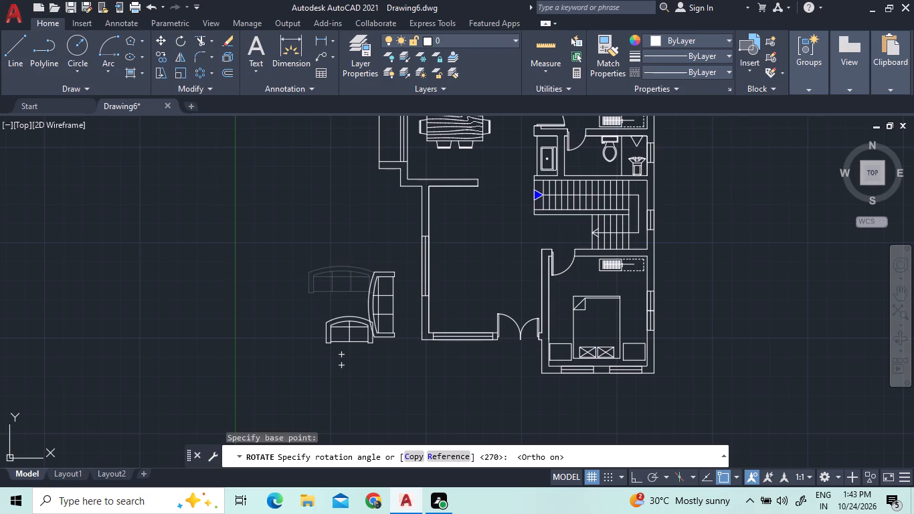
{"action": "scroll", "coordinate": [334, 187], "scroll_direction": "down", "scroll_amount": 1}
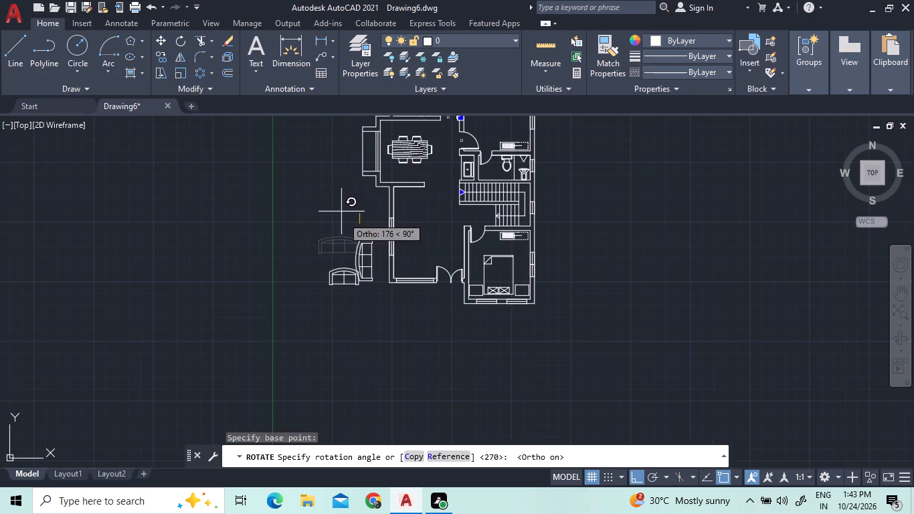
{"action": "scroll", "coordinate": [371, 278], "scroll_direction": "up", "scroll_amount": 3}
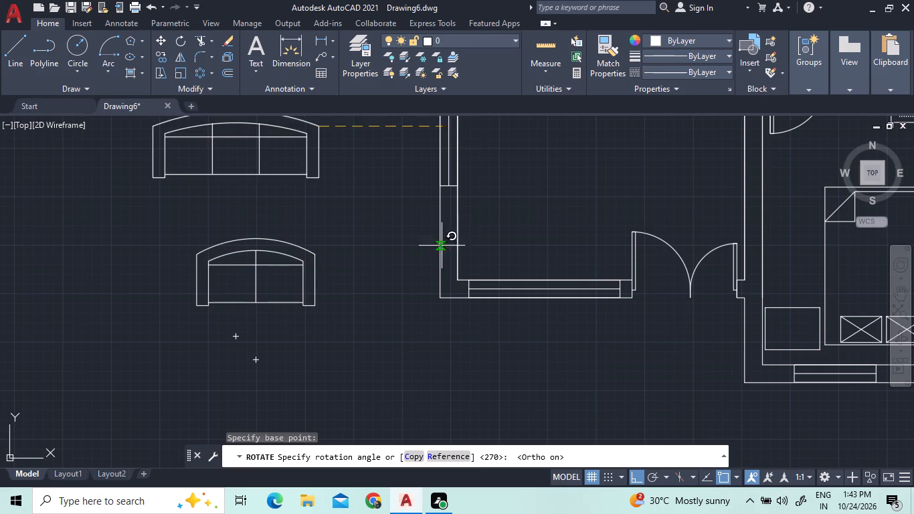
{"action": "scroll", "coordinate": [350, 220], "scroll_direction": "down", "scroll_amount": 2}
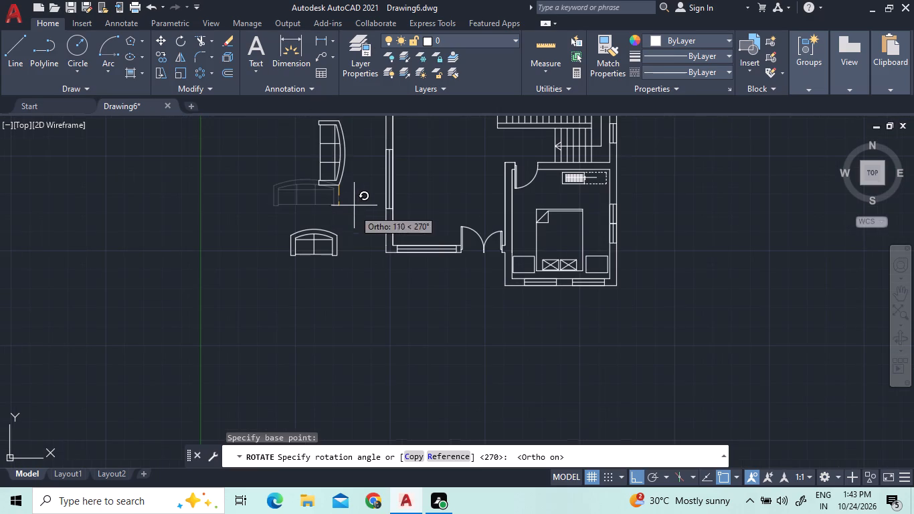
{"action": "left_click", "coordinate": [337, 159]}
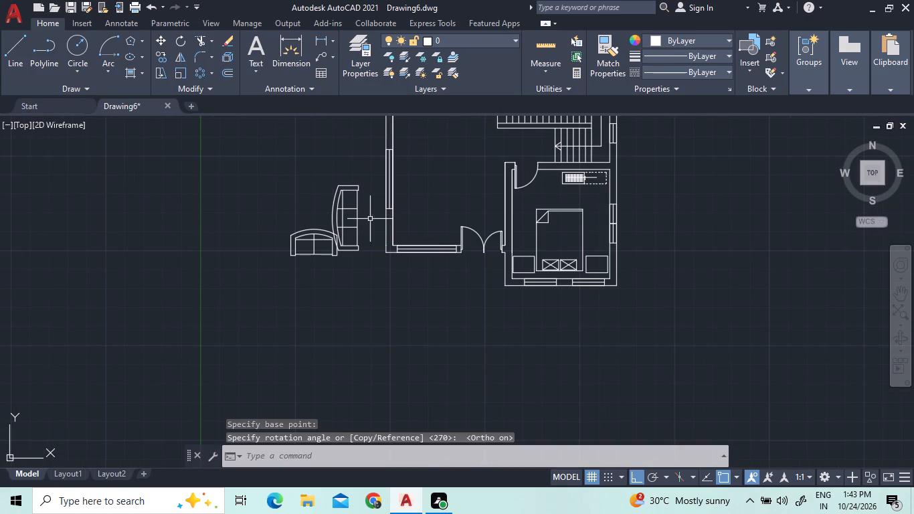
Move the rotated three-seat sofa into the living room, with its curved back along the west wall window.
{"action": "left_click", "coordinate": [365, 218]}
{"action": "left_click", "coordinate": [329, 202]}
{"action": "right_click", "coordinate": [331, 200]}
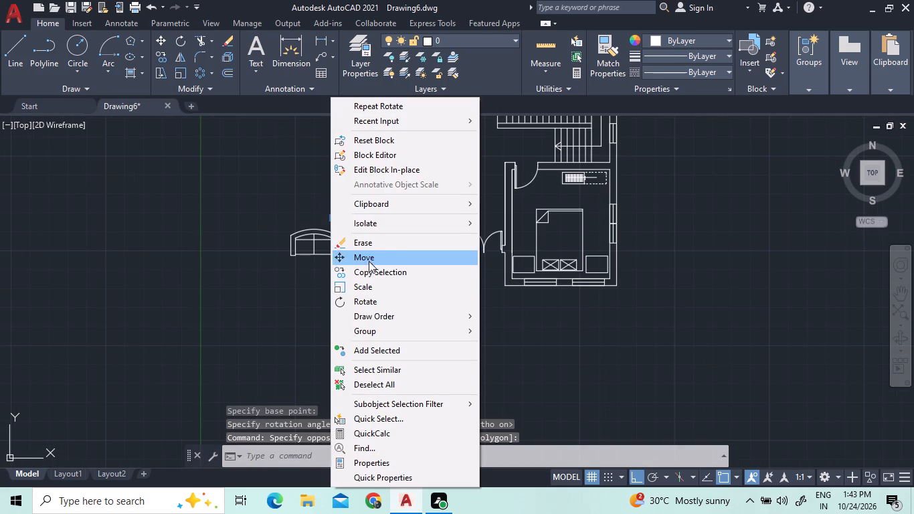
{"action": "double_click", "coordinate": [369, 258]}
{"action": "scroll", "coordinate": [417, 268], "scroll_direction": "down", "scroll_amount": 1}
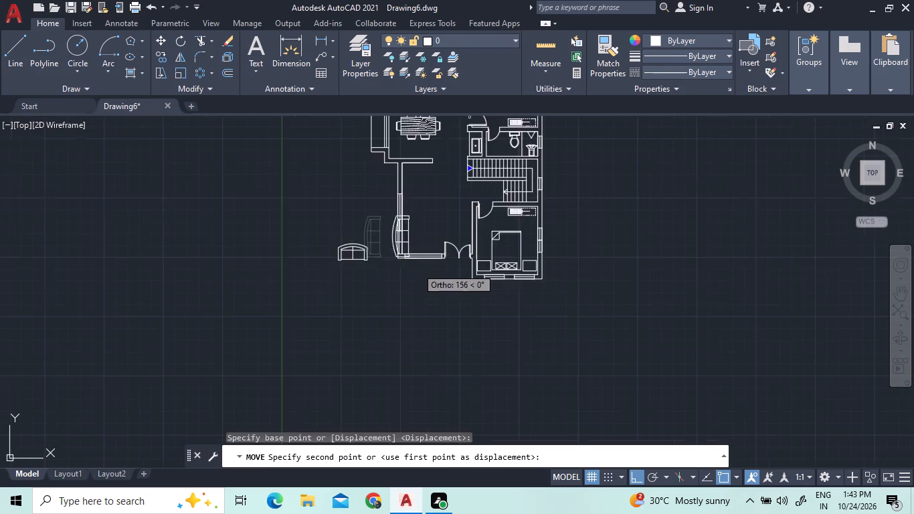
{"action": "scroll", "coordinate": [422, 273], "scroll_direction": "down", "scroll_amount": 1}
{"action": "key", "text": "F8"}
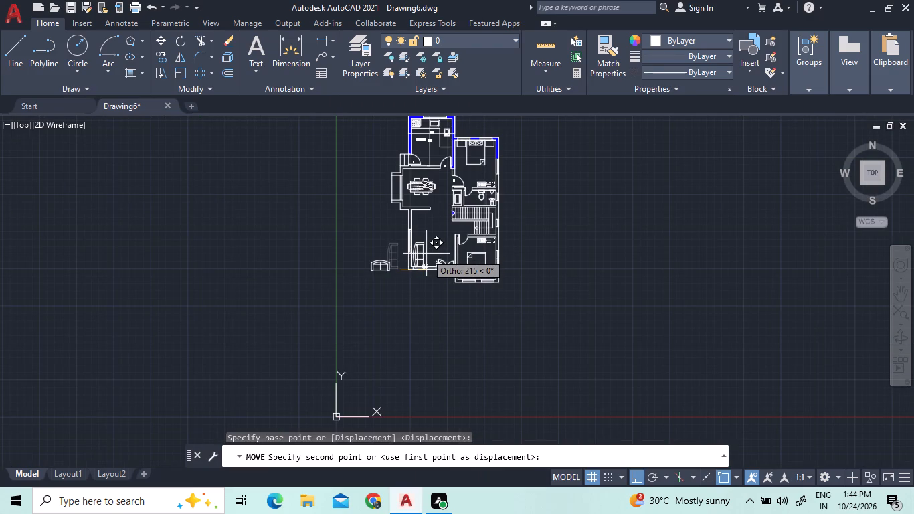
{"action": "scroll", "coordinate": [432, 204], "scroll_direction": "up", "scroll_amount": 3}
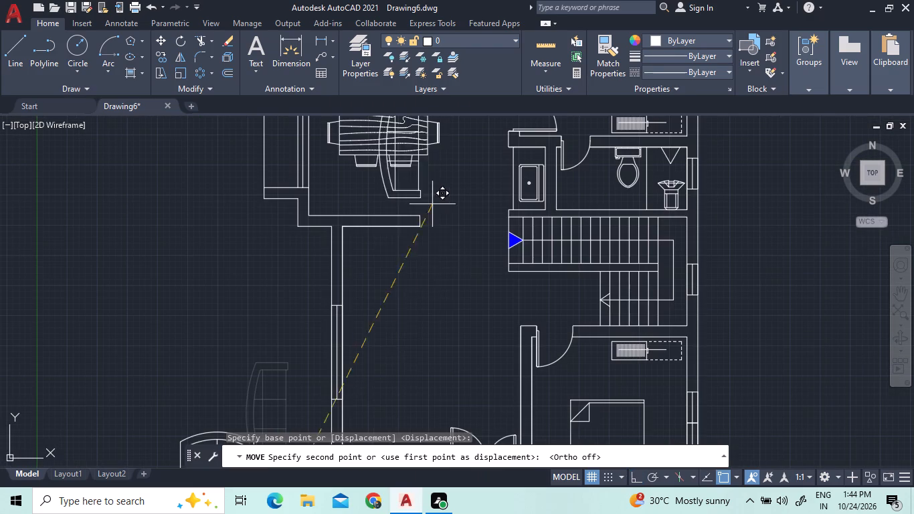
{"action": "left_click", "coordinate": [401, 367]}
Rotate the two-seat roundback sofa outside the plan 180° about the midpoint of its curved back.
{"action": "scroll", "coordinate": [396, 301], "scroll_direction": "down", "scroll_amount": 2}
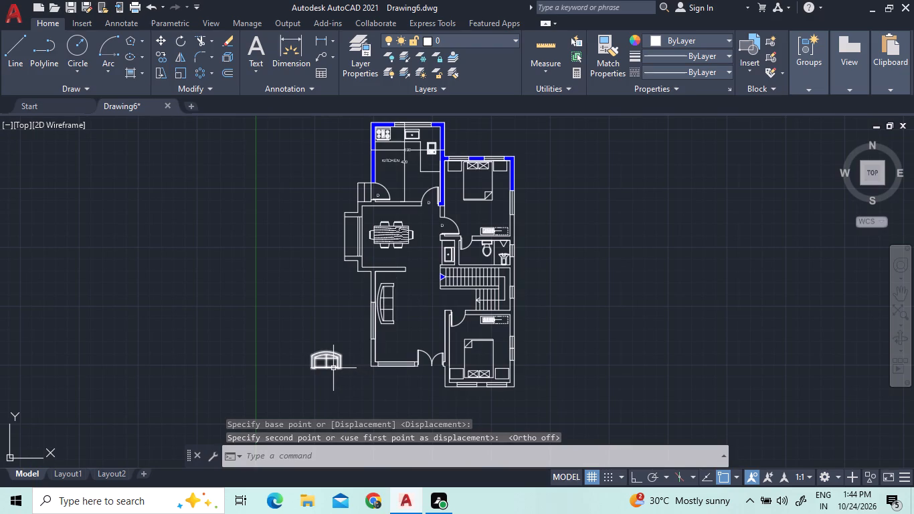
{"action": "left_click", "coordinate": [331, 367]}
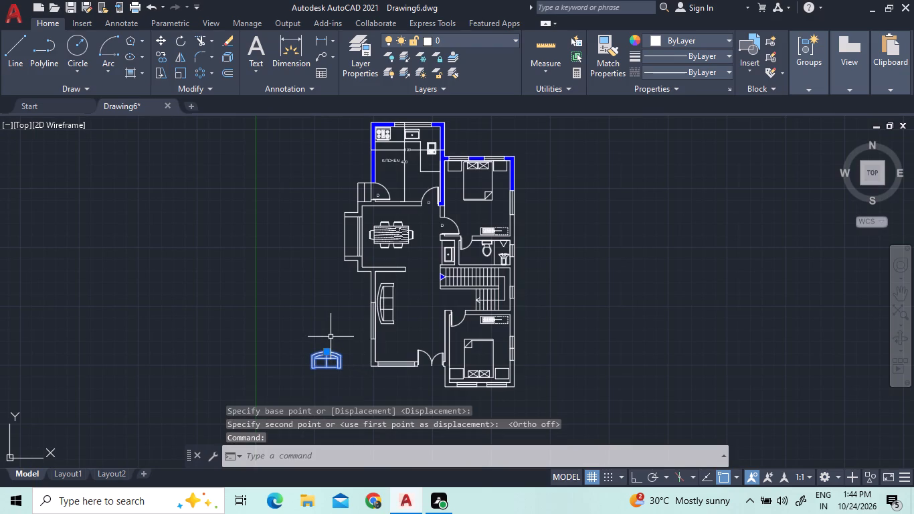
{"action": "right_click", "coordinate": [331, 337]}
{"action": "left_click", "coordinate": [359, 304]}
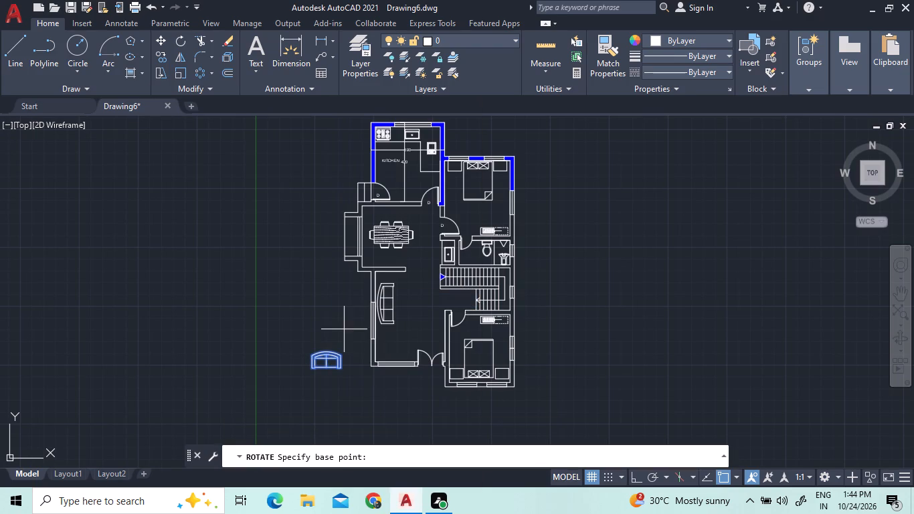
{"action": "scroll", "coordinate": [337, 358], "scroll_direction": "up", "scroll_amount": 3}
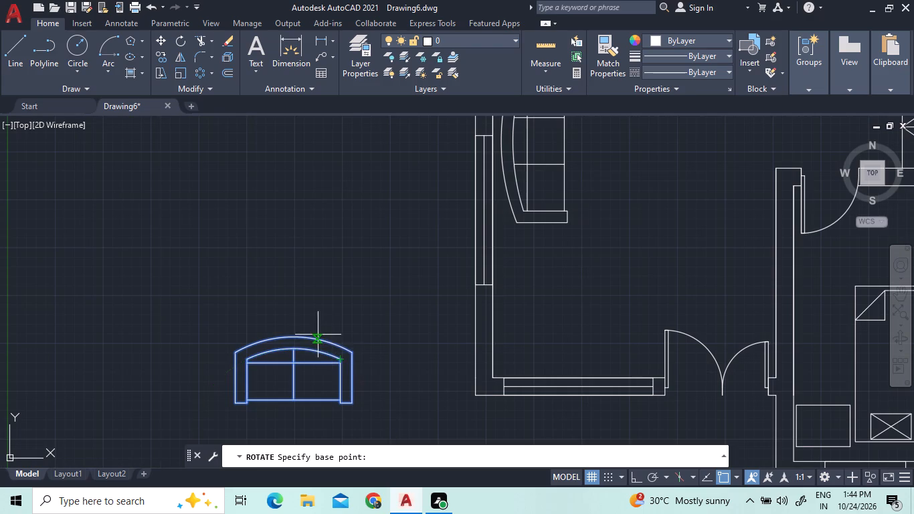
{"action": "left_click", "coordinate": [296, 340]}
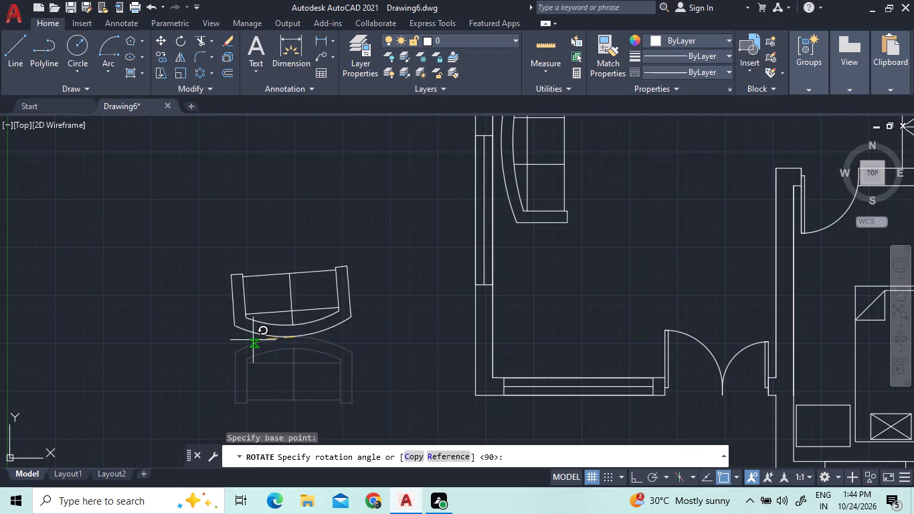
{"action": "key", "text": "F8"}
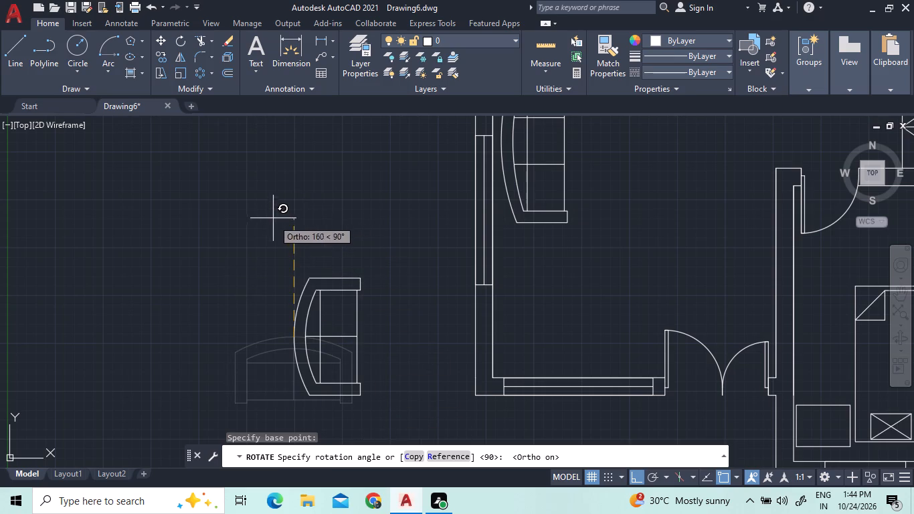
{"action": "left_click", "coordinate": [203, 307]}
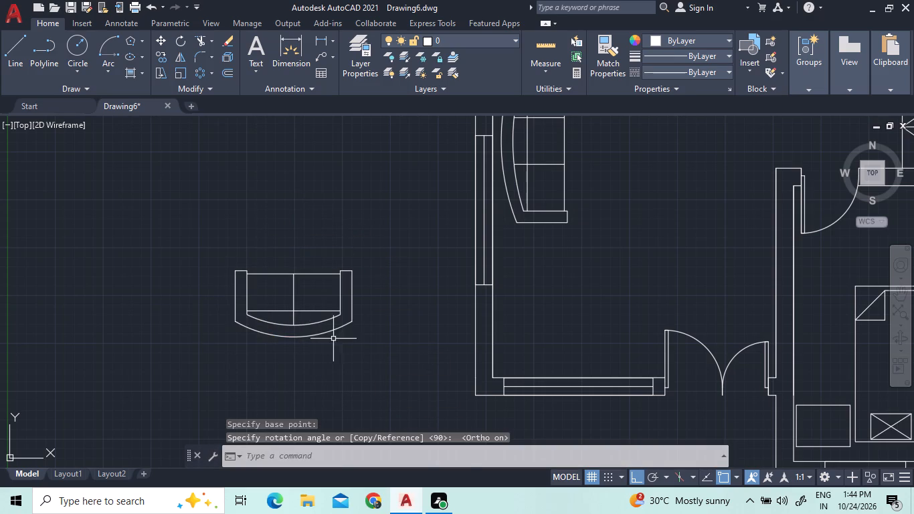
Move the two-seat sofa horizontally about 383 units into the living room, between the three-seat sofa and the front window.
{"action": "left_click", "coordinate": [333, 339]}
{"action": "left_click", "coordinate": [240, 296]}
{"action": "right_click", "coordinate": [240, 296]}
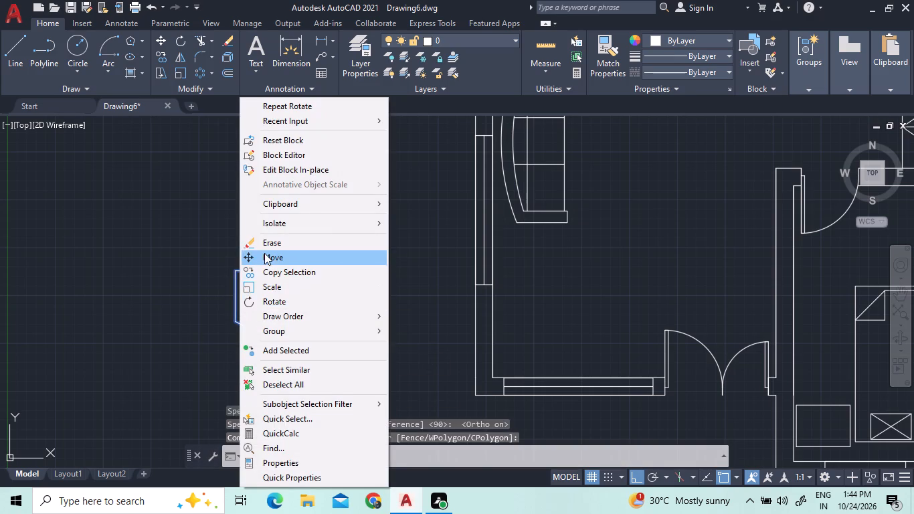
{"action": "left_click", "coordinate": [264, 253]}
{"action": "left_click", "coordinate": [276, 309]}
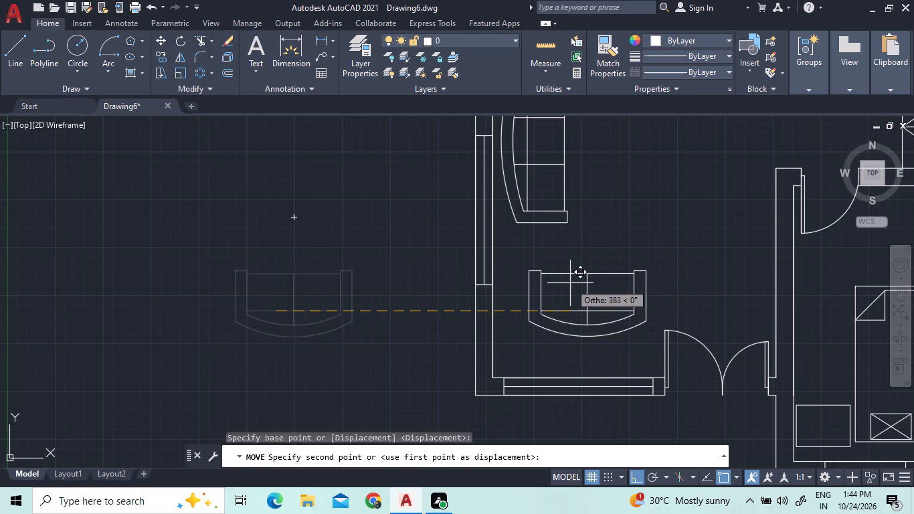
{"action": "left_click", "coordinate": [570, 283]}
Draw a vertical line west of the living room and a horizontal line crossing it just below the front wall.
{"action": "scroll", "coordinate": [573, 285], "scroll_direction": "down", "scroll_amount": 1}
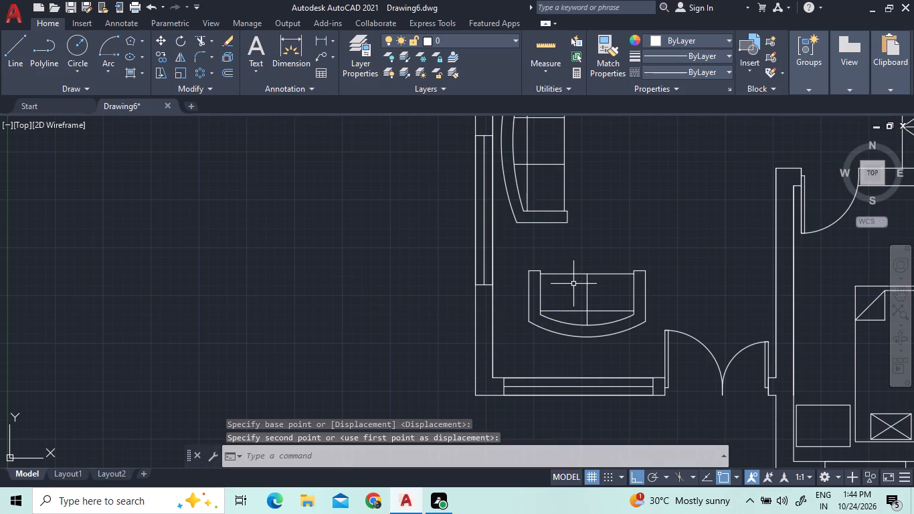
{"action": "scroll", "coordinate": [575, 286], "scroll_direction": "down", "scroll_amount": 1}
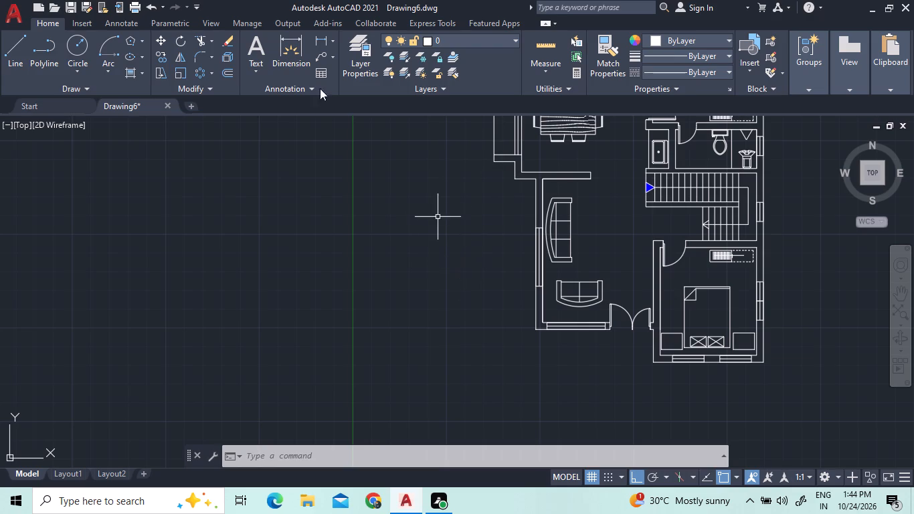
{"action": "left_click", "coordinate": [19, 69]}
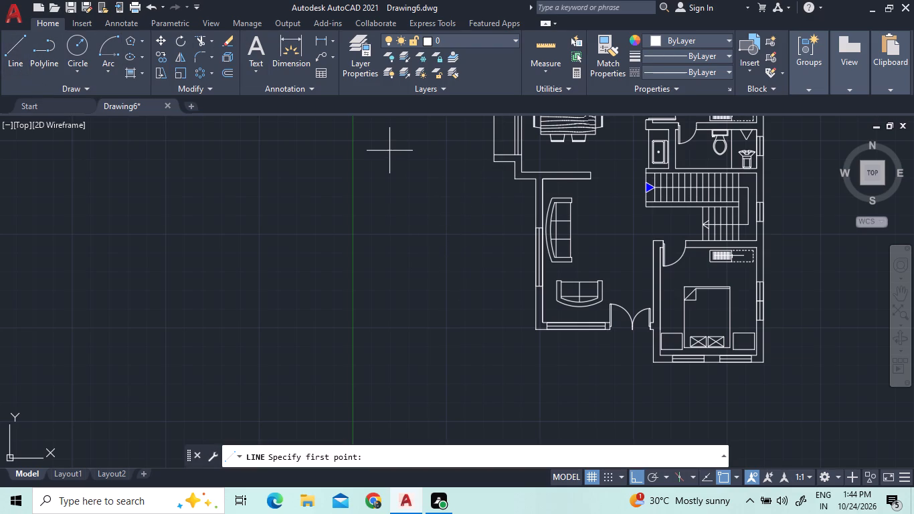
{"action": "left_click", "coordinate": [467, 373]}
{"action": "left_click", "coordinate": [464, 213]}
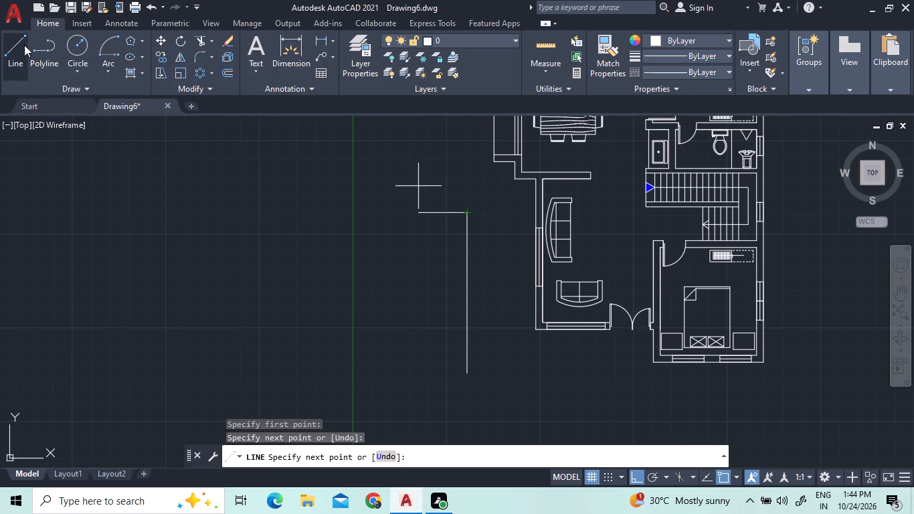
{"action": "left_click", "coordinate": [24, 45]}
{"action": "left_click", "coordinate": [547, 351]}
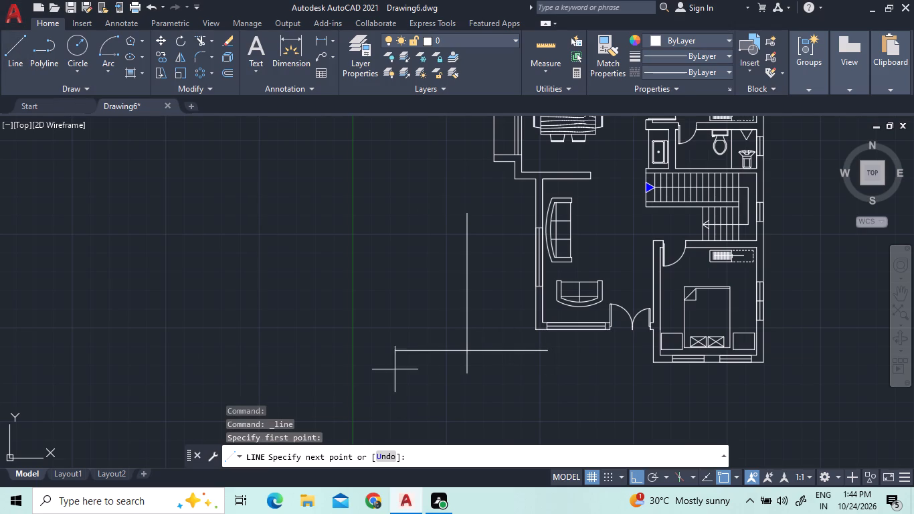
{"action": "left_click", "coordinate": [233, 372]}
{"action": "right_click", "coordinate": [67, 240]}
{"action": "left_click", "coordinate": [86, 266]}
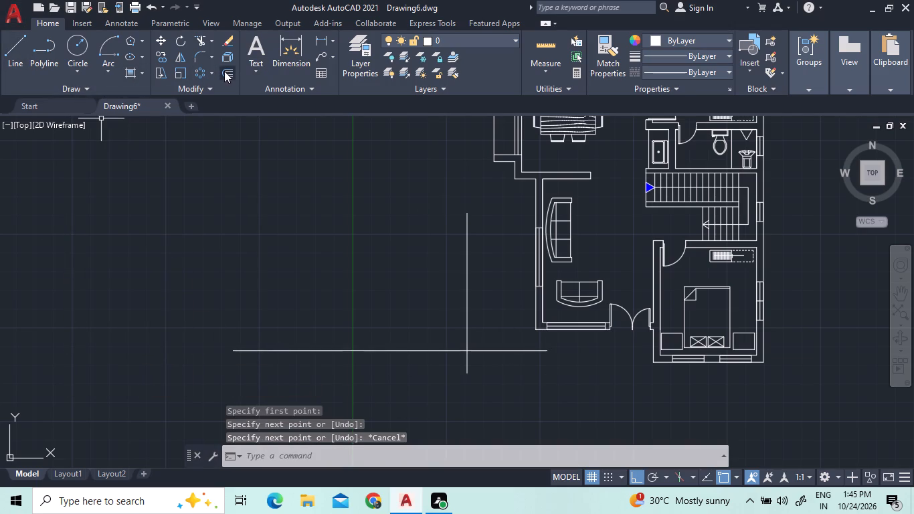
Extend the front wall's outer and inner lines west to the vertical boundary line beside the living room.
{"action": "left_click", "coordinate": [212, 40]}
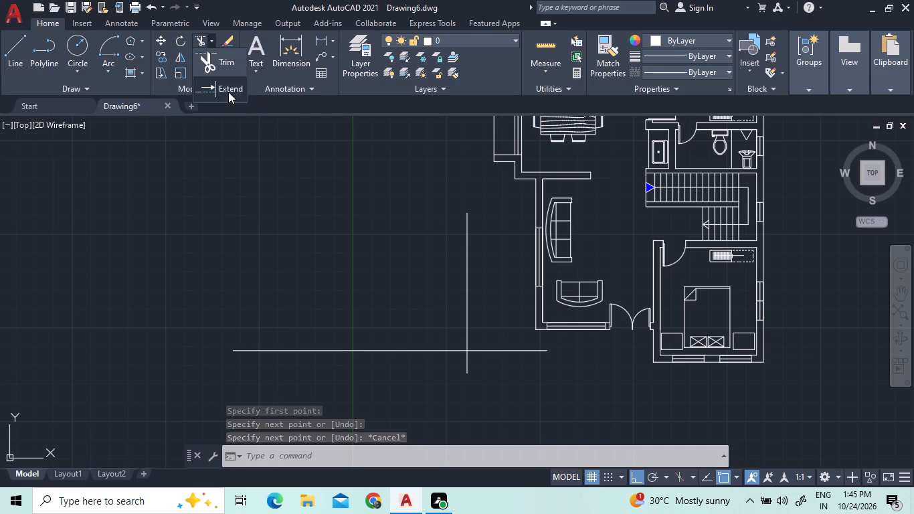
{"action": "left_click", "coordinate": [228, 92]}
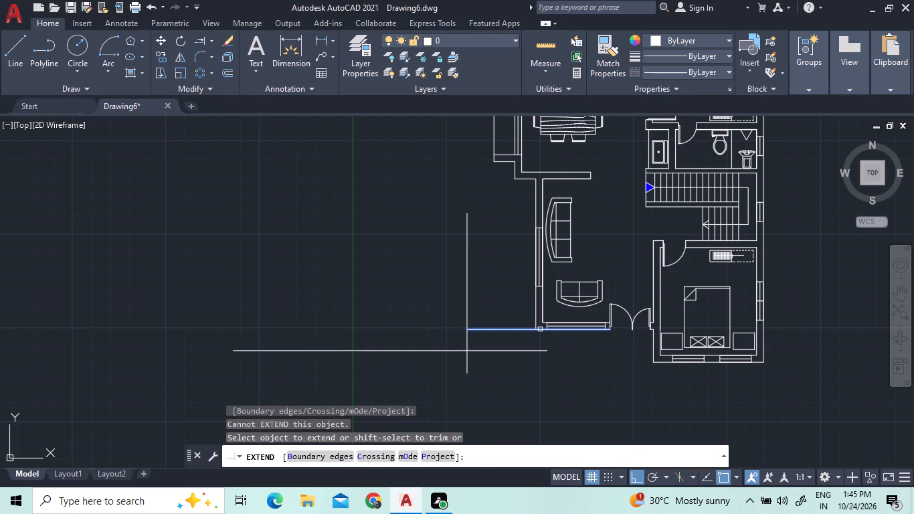
{"action": "left_click", "coordinate": [541, 329]}
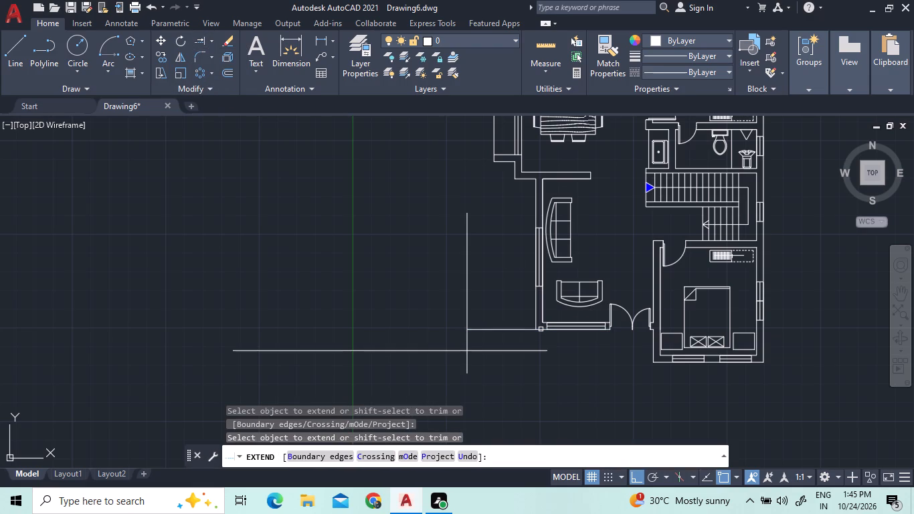
{"action": "scroll", "coordinate": [548, 321], "scroll_direction": "up", "scroll_amount": 3}
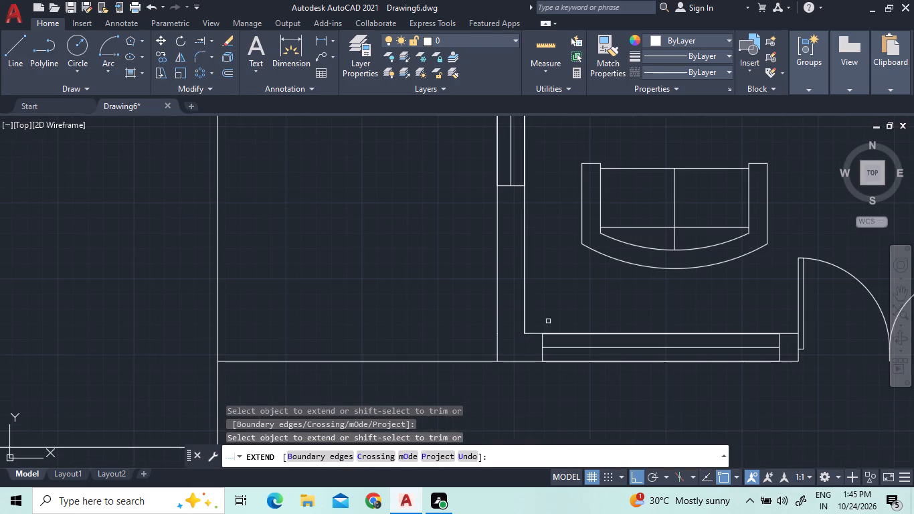
{"action": "left_click", "coordinate": [528, 332]}
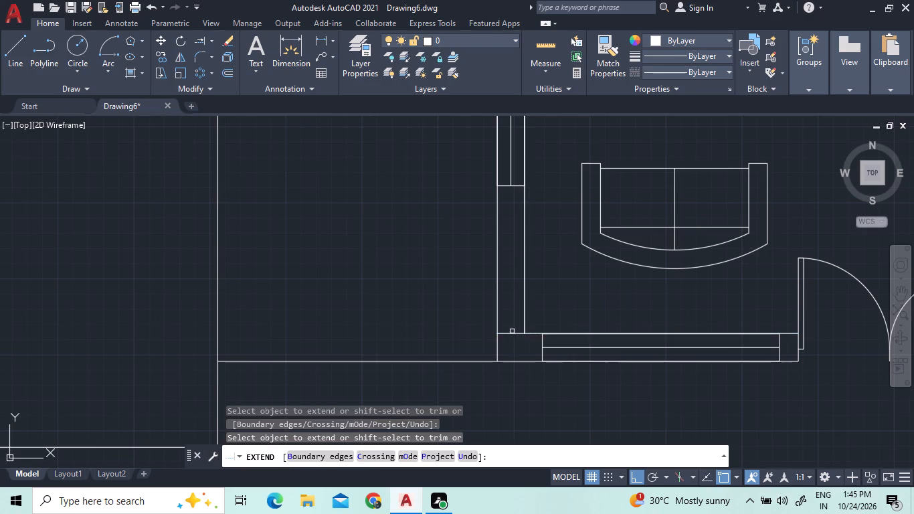
{"action": "left_click", "coordinate": [510, 335]}
{"action": "scroll", "coordinate": [510, 341], "scroll_direction": "down", "scroll_amount": 2}
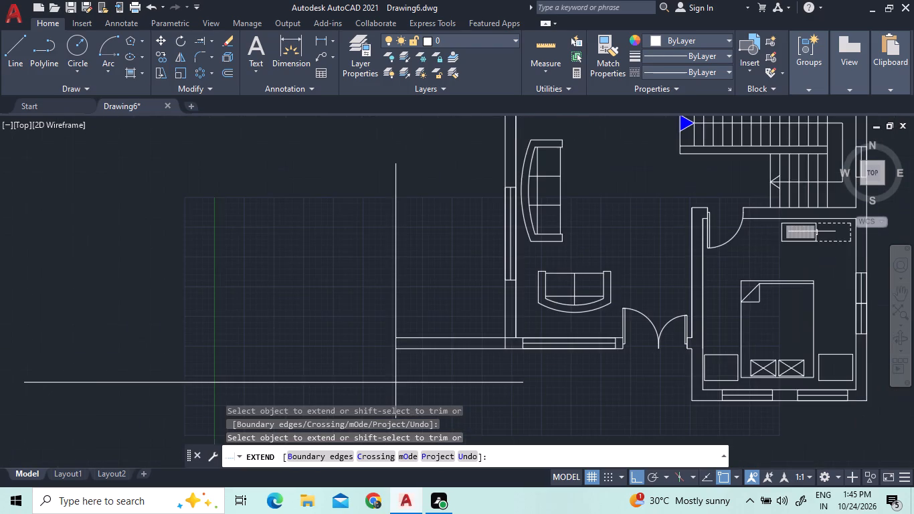
Extend the short outer wall line below the dining area south to the front wall's extended outer line.
{"action": "scroll", "coordinate": [505, 350], "scroll_direction": "down", "scroll_amount": 1}
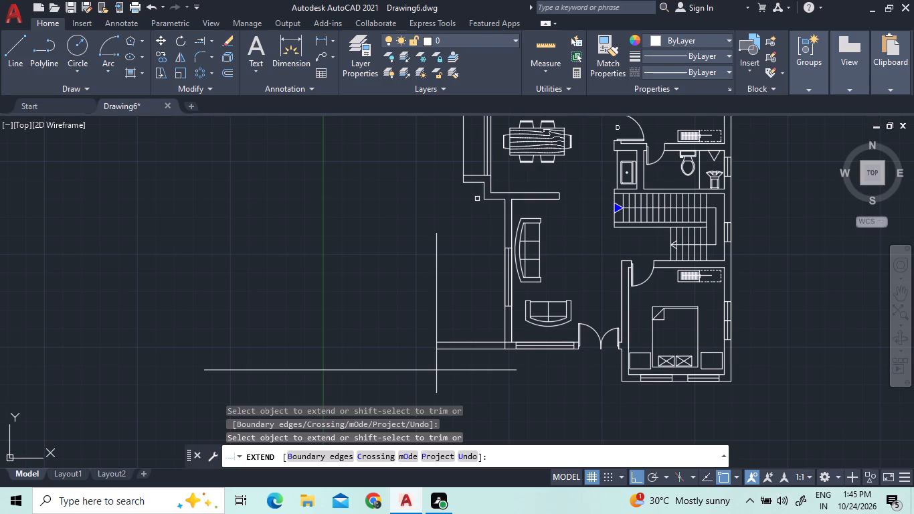
{"action": "left_click", "coordinate": [484, 194]}
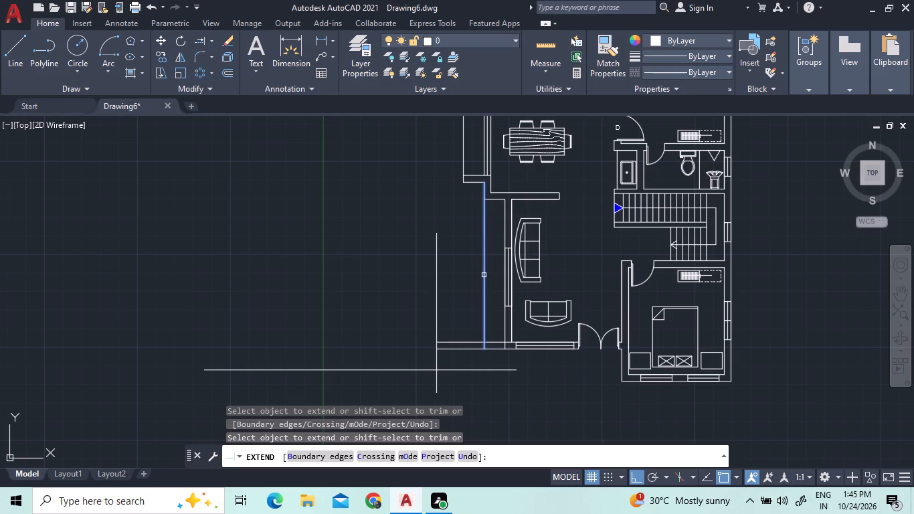
{"action": "left_click", "coordinate": [484, 275]}
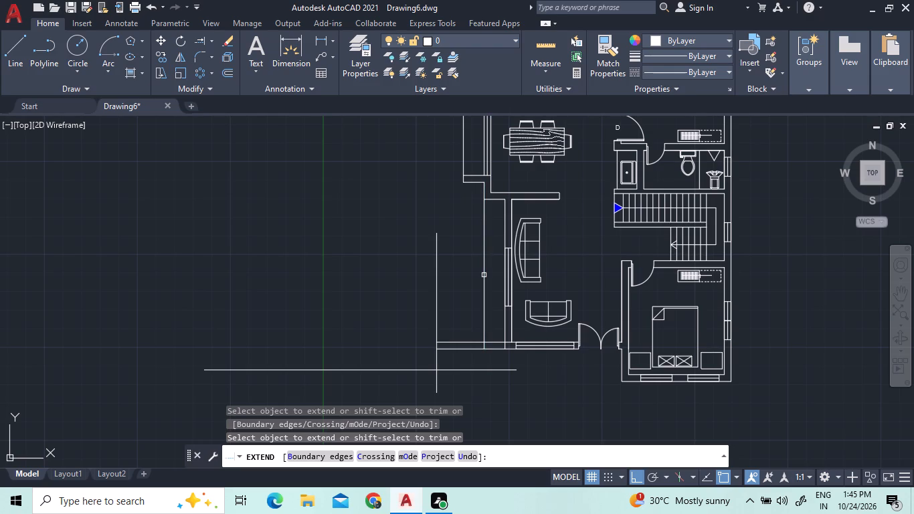
Trim the two front wall extensions where they project west of the newly extended vertical line.
{"action": "scroll", "coordinate": [480, 288], "scroll_direction": "up", "scroll_amount": 1}
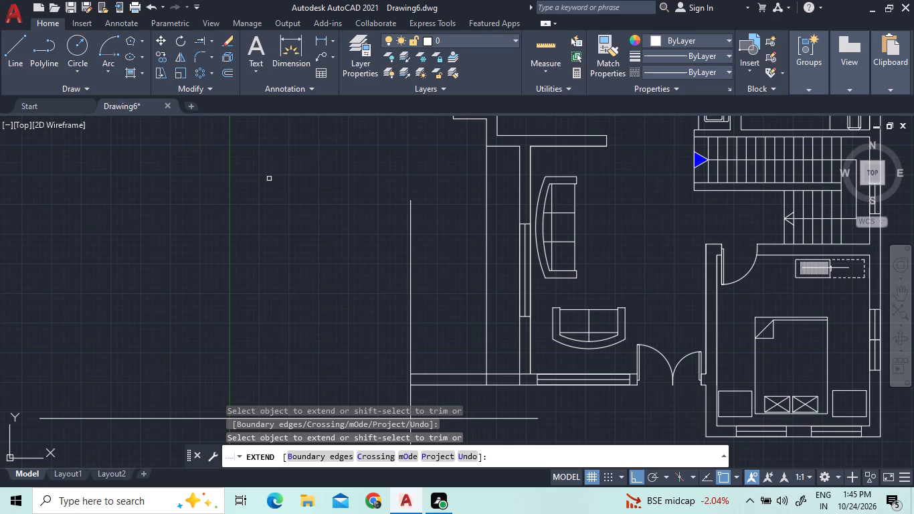
{"action": "left_click", "coordinate": [215, 39]}
{"action": "left_click", "coordinate": [221, 69]}
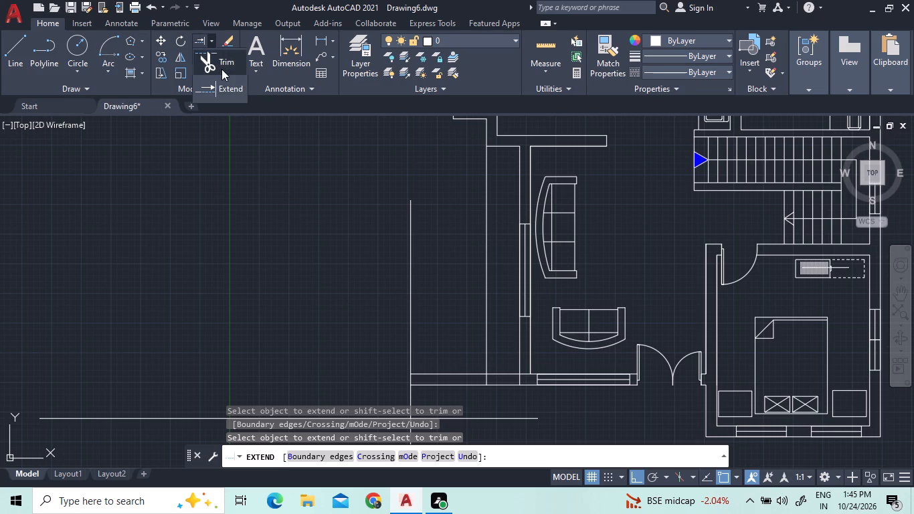
{"action": "left_click", "coordinate": [449, 355]}
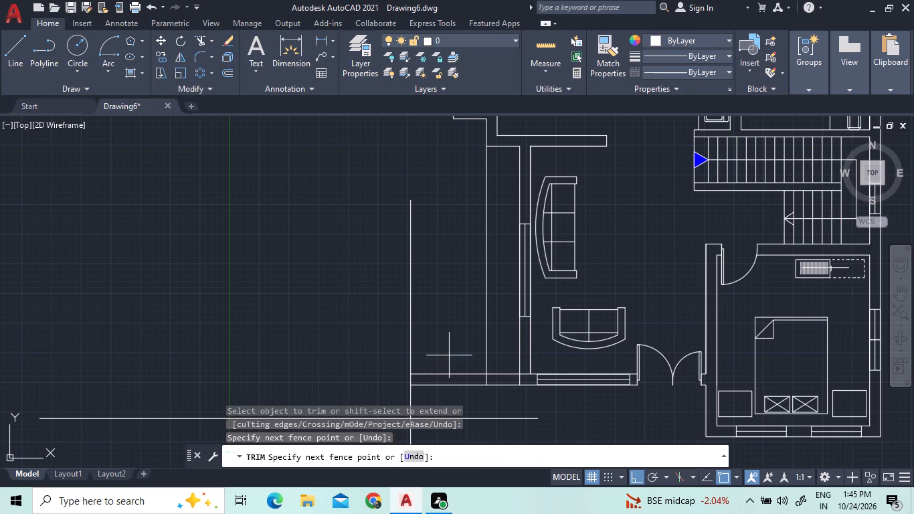
{"action": "left_click", "coordinate": [454, 395]}
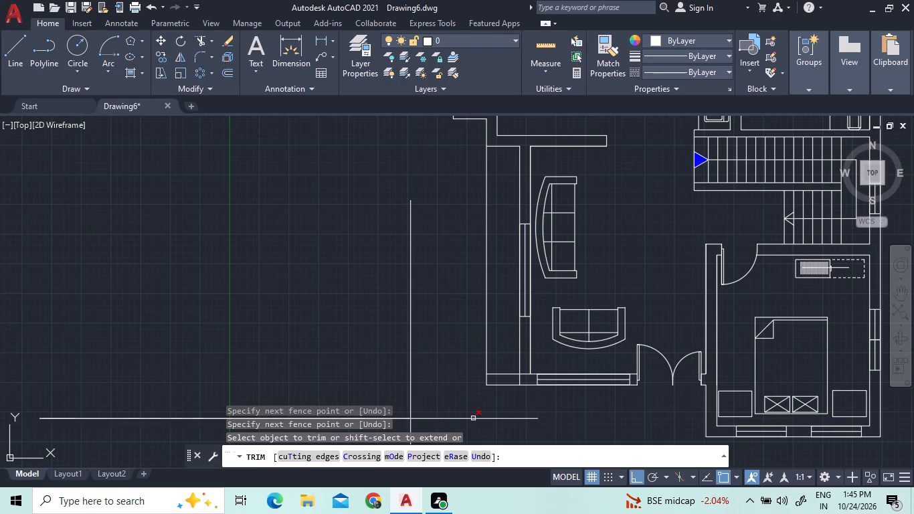
Remove the horizontal and vertical boundary lines outside the plan with the Trim command.
{"action": "left_click", "coordinate": [473, 418]}
{"action": "left_click", "coordinate": [406, 381]}
{"action": "left_click", "coordinate": [444, 281]}
{"action": "scroll", "coordinate": [440, 252], "scroll_direction": "down", "scroll_amount": 3}
{"action": "left_click", "coordinate": [431, 293]}
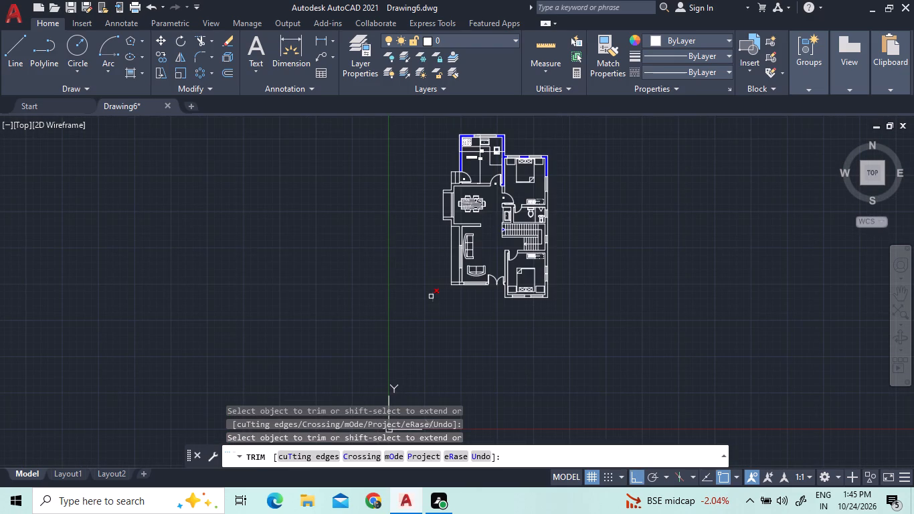
{"action": "left_click", "coordinate": [431, 296]}
Trim the overlapping wall segments where the living room's west wall meets the front wall.
{"action": "scroll", "coordinate": [450, 278], "scroll_direction": "up", "scroll_amount": 3}
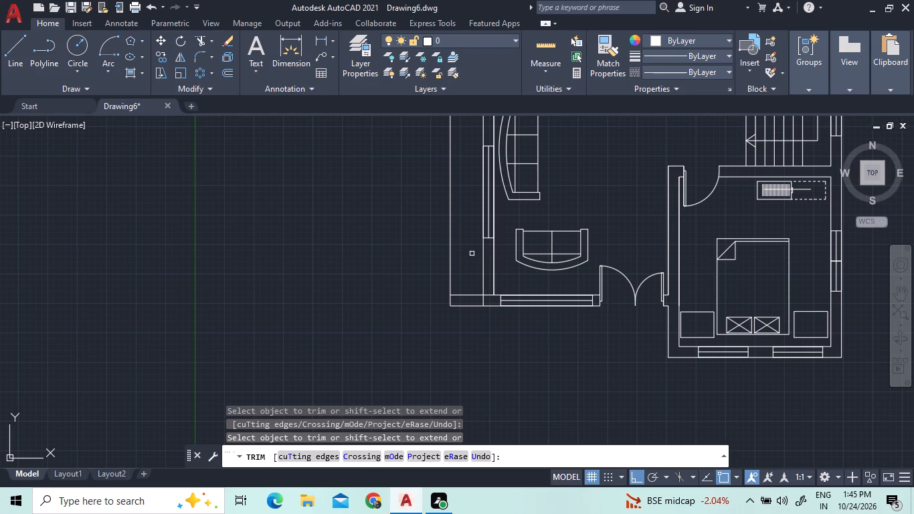
{"action": "left_click", "coordinate": [489, 294]}
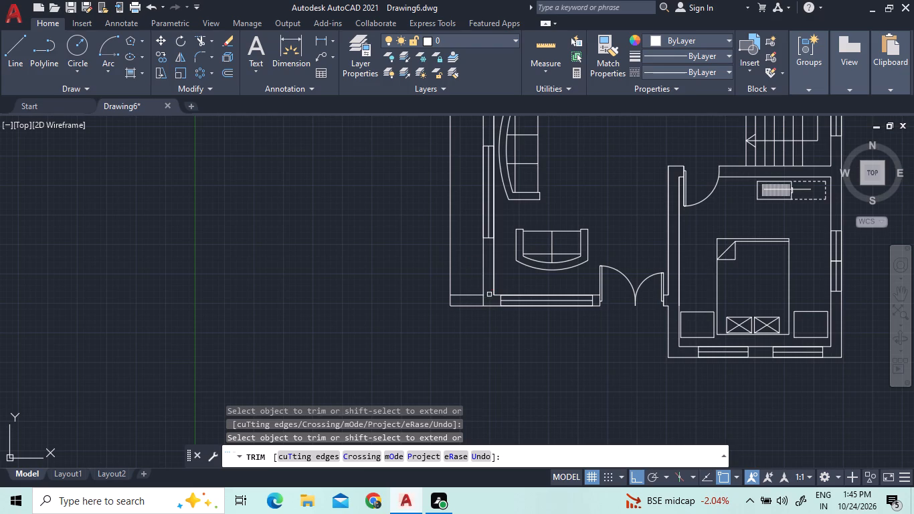
{"action": "left_click", "coordinate": [485, 299]}
{"action": "scroll", "coordinate": [515, 405], "scroll_direction": "down", "scroll_amount": 1}
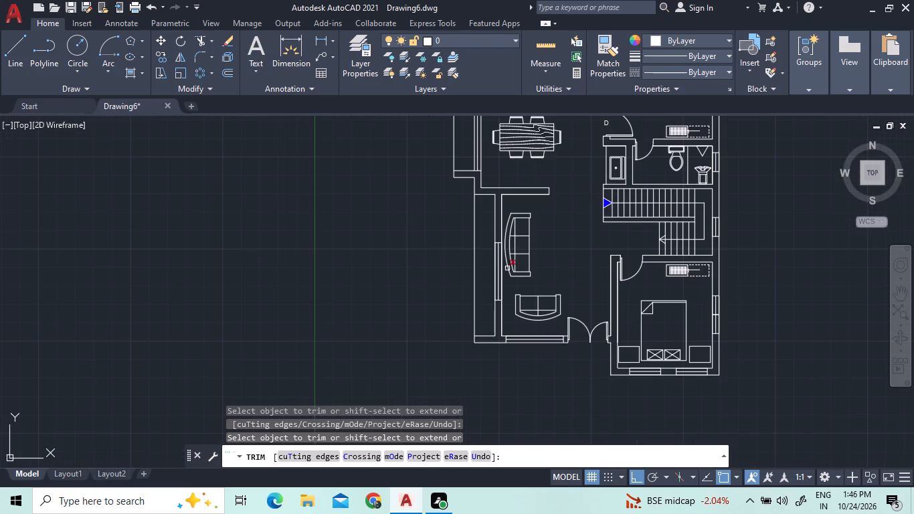
{"action": "scroll", "coordinate": [517, 262], "scroll_direction": "up", "scroll_amount": 1}
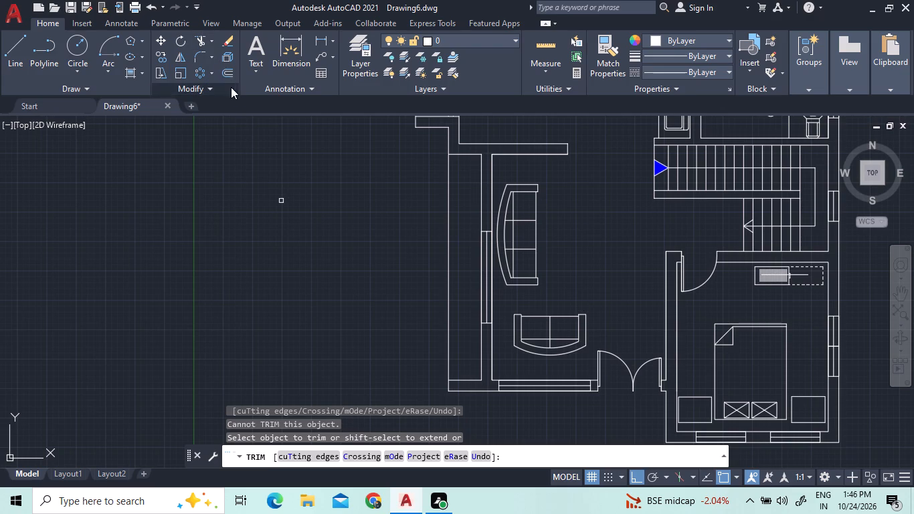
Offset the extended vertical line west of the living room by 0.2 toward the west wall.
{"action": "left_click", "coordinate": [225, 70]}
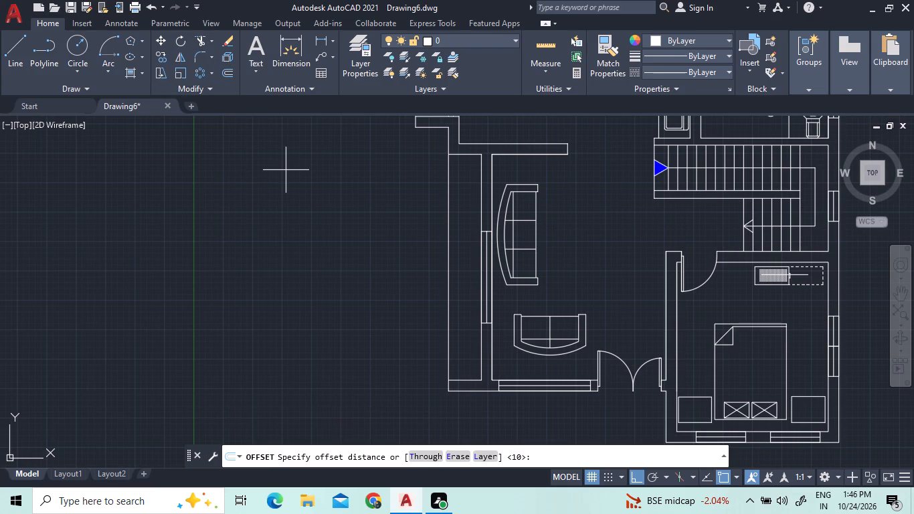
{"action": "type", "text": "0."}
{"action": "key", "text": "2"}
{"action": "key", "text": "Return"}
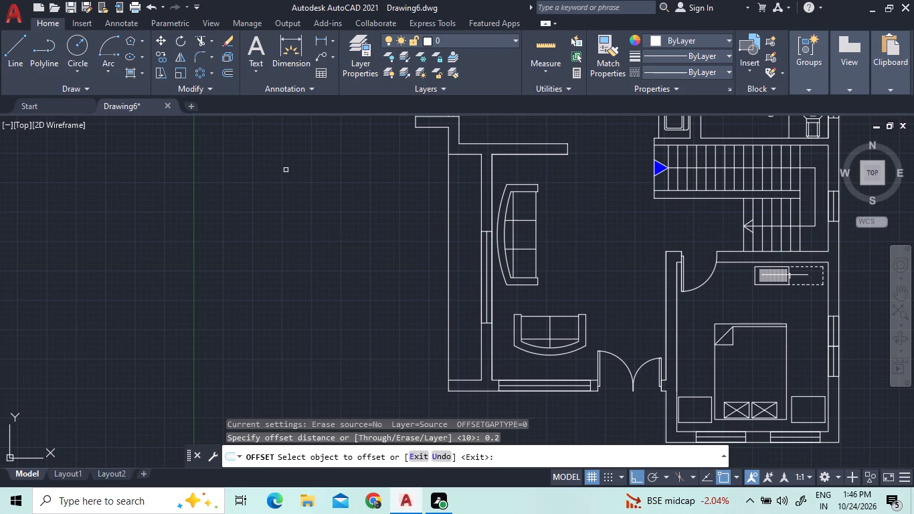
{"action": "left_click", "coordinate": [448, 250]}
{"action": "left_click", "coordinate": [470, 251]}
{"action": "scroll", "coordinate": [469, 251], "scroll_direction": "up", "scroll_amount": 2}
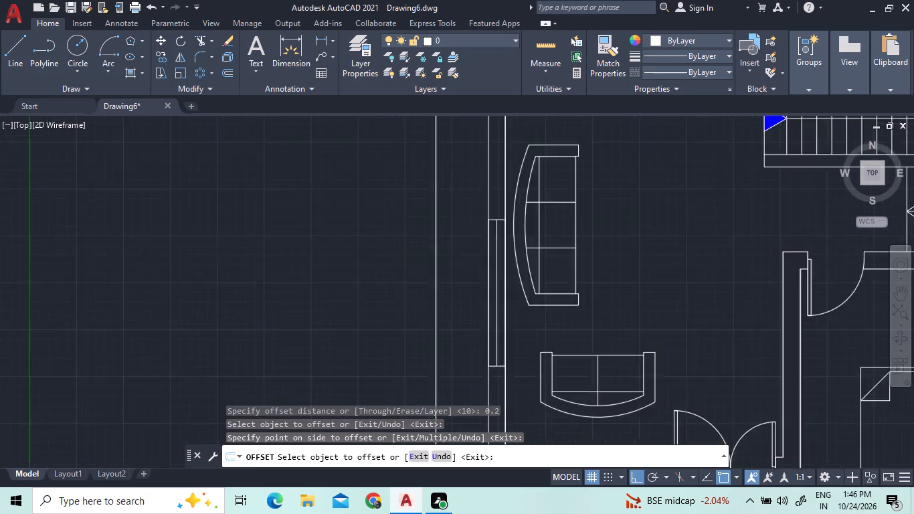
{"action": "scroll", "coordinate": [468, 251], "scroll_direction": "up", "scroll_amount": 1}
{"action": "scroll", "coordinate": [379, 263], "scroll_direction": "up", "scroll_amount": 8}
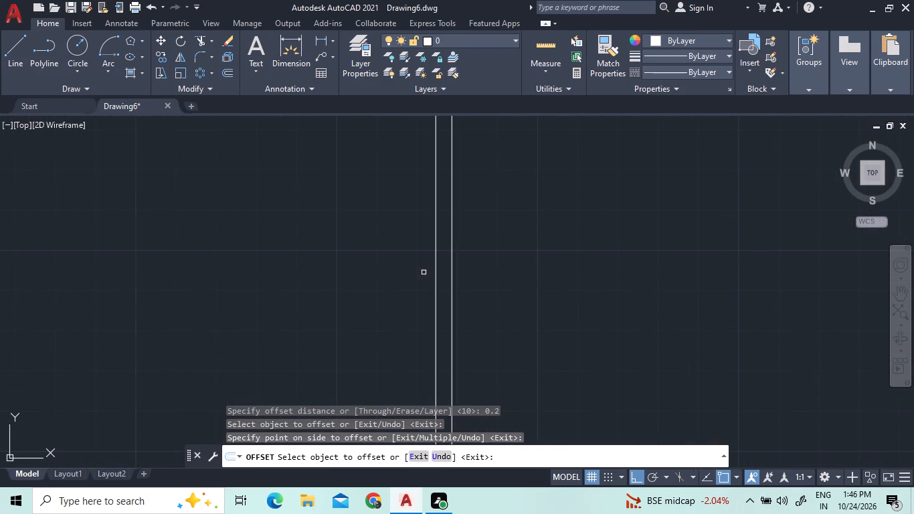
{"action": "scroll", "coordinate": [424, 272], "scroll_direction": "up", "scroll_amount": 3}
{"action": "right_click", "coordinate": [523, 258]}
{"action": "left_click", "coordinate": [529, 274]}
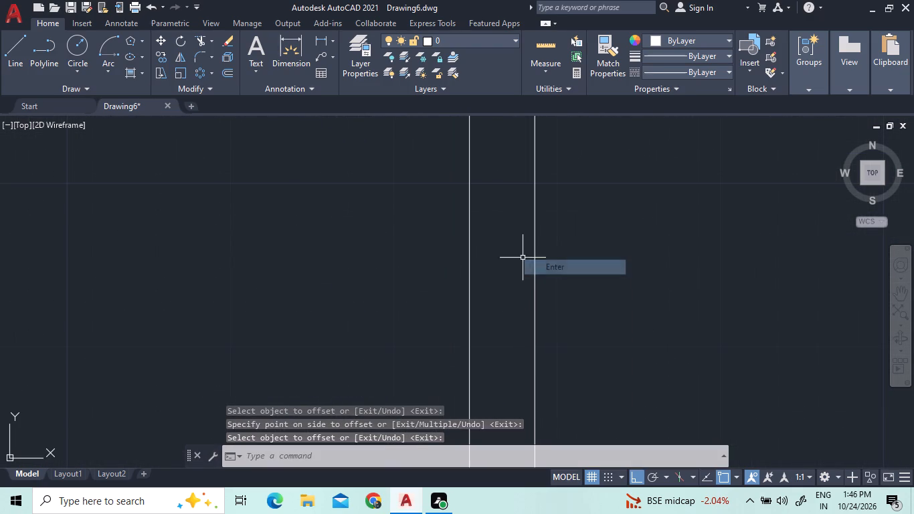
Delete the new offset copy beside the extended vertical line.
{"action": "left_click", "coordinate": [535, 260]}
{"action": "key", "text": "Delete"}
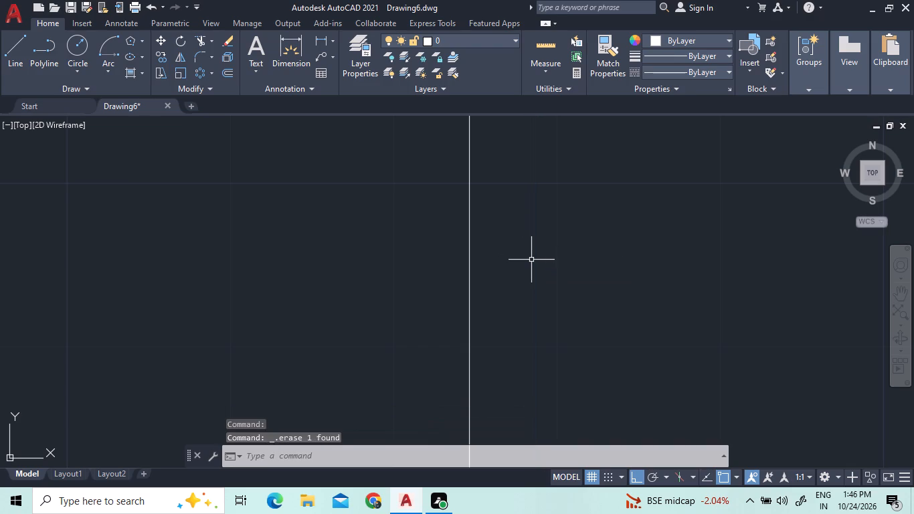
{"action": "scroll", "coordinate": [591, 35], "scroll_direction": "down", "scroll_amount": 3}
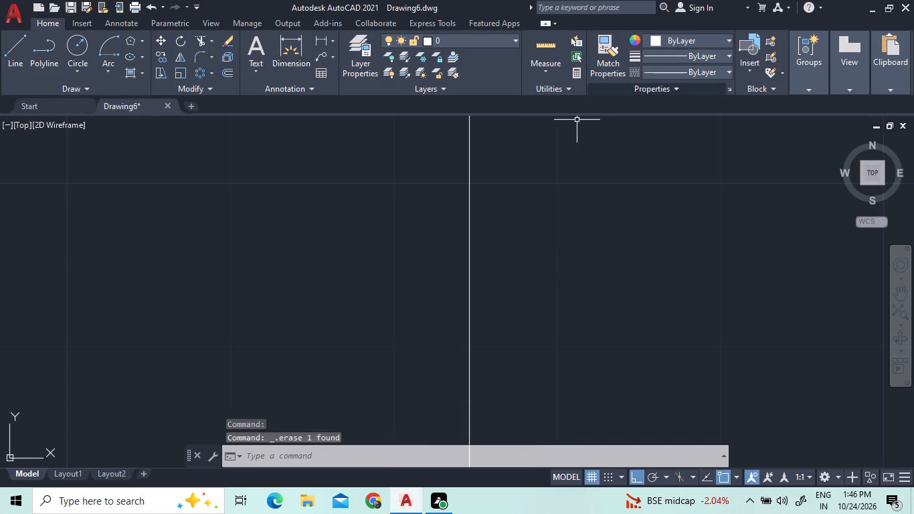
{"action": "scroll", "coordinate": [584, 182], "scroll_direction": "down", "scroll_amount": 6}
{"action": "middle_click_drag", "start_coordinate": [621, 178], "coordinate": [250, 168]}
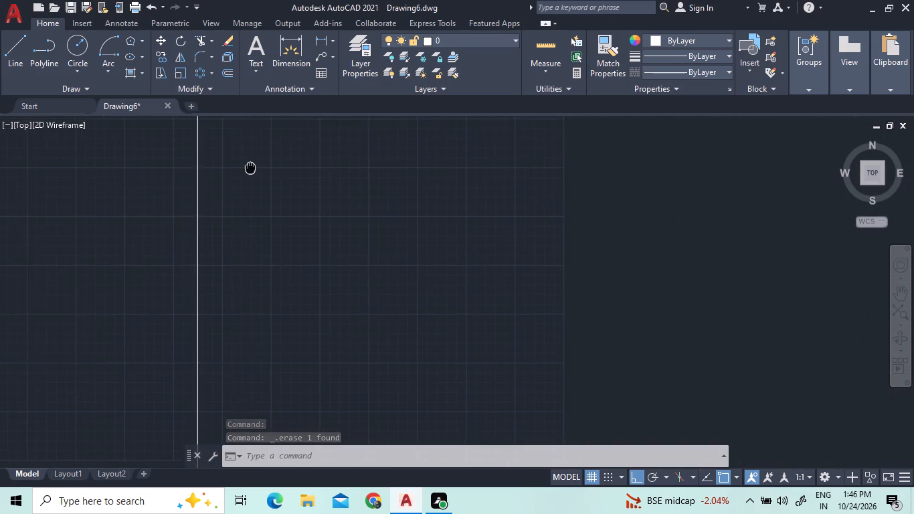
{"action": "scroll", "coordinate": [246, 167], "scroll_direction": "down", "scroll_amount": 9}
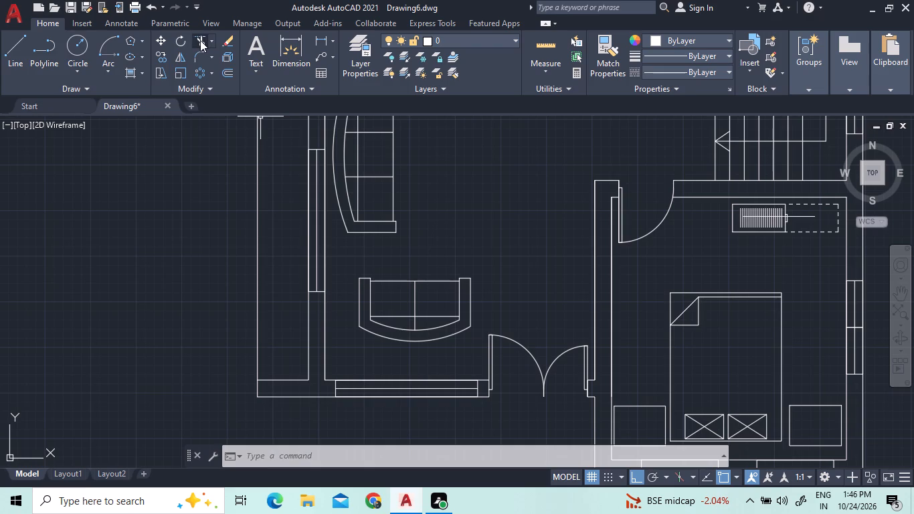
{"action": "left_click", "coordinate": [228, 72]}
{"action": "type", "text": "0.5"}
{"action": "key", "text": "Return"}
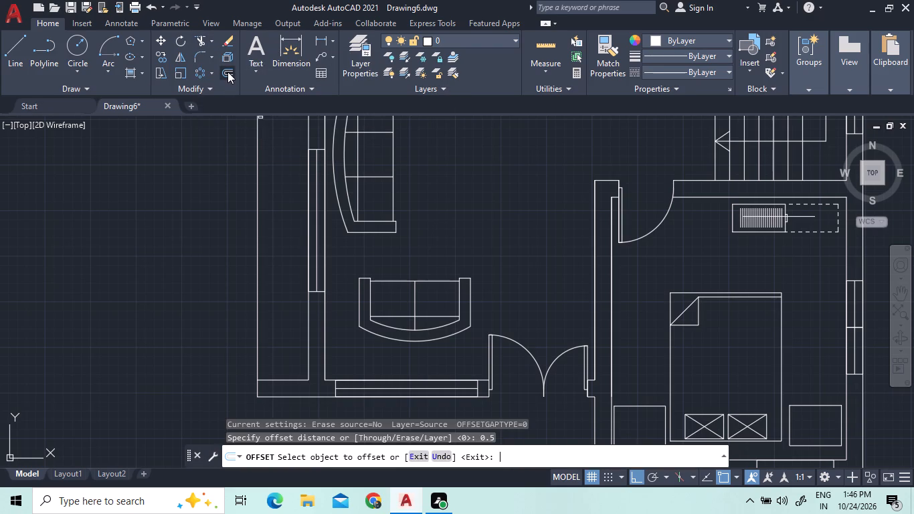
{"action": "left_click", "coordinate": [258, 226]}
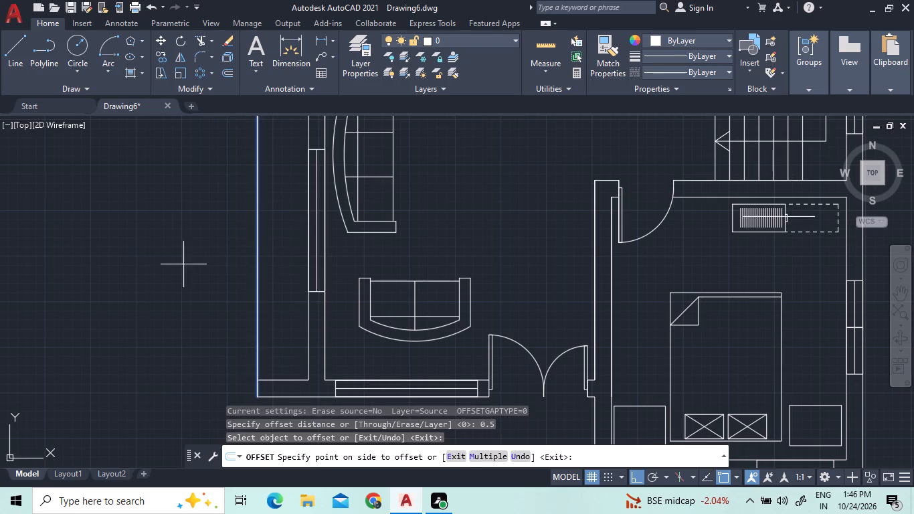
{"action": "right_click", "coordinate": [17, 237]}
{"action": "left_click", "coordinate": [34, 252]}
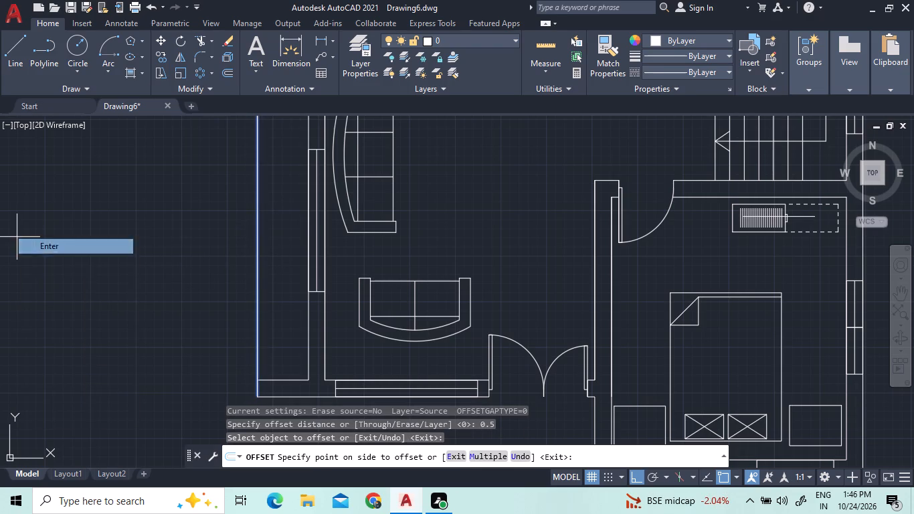
Offset the outer vertical line west of the living room by 8 toward the living room's west wall.
{"action": "left_click", "coordinate": [225, 74]}
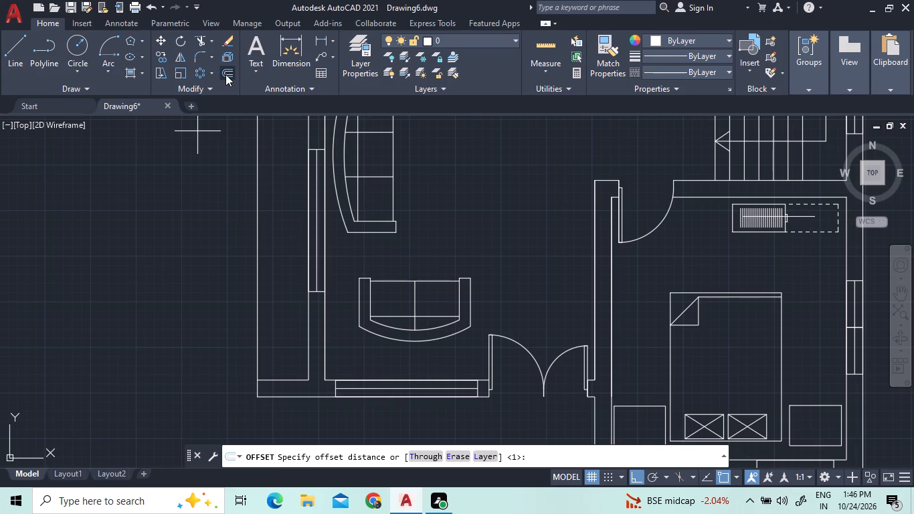
{"action": "key", "text": "1"}
{"action": "key", "text": "BackSpace"}
{"action": "key", "text": "8"}
{"action": "key", "text": "Return"}
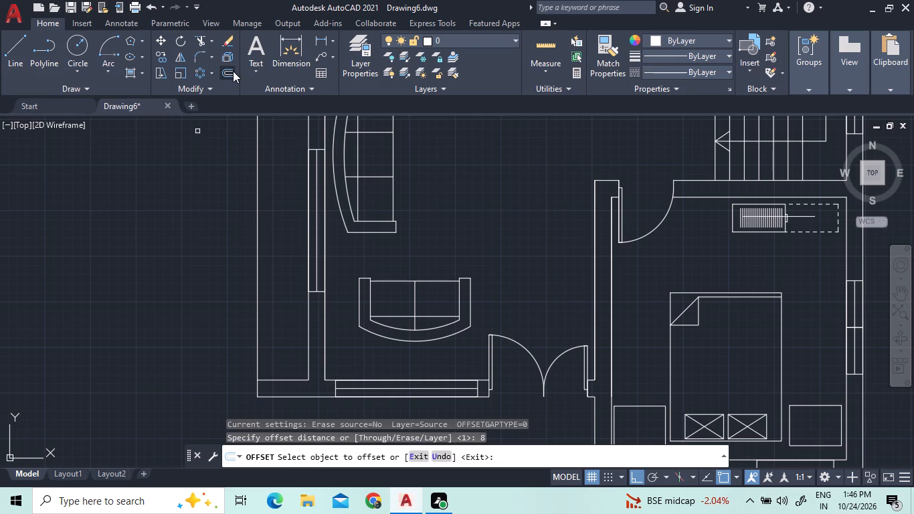
{"action": "left_click", "coordinate": [257, 258]}
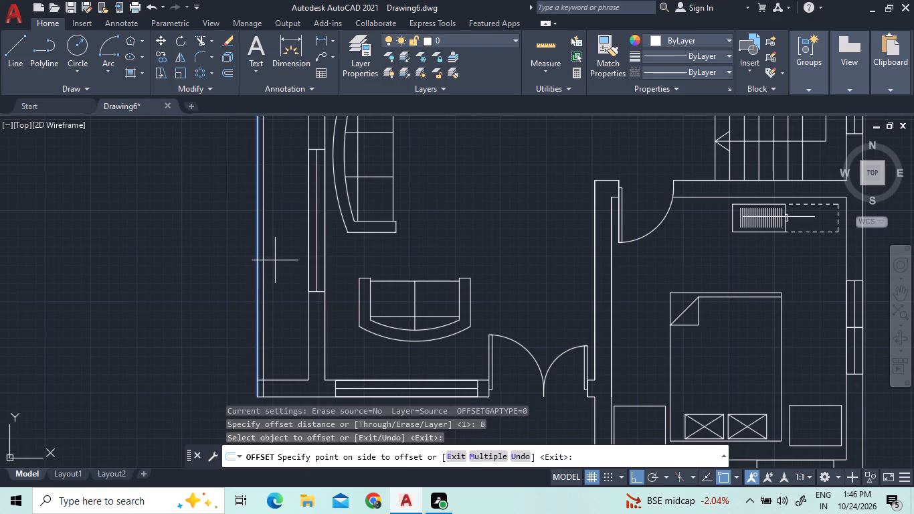
{"action": "left_click", "coordinate": [275, 260]}
Trim the new offset line's ends where it crosses the wall bands at the north and south ends of the strip.
{"action": "scroll", "coordinate": [285, 294], "scroll_direction": "down", "scroll_amount": 2}
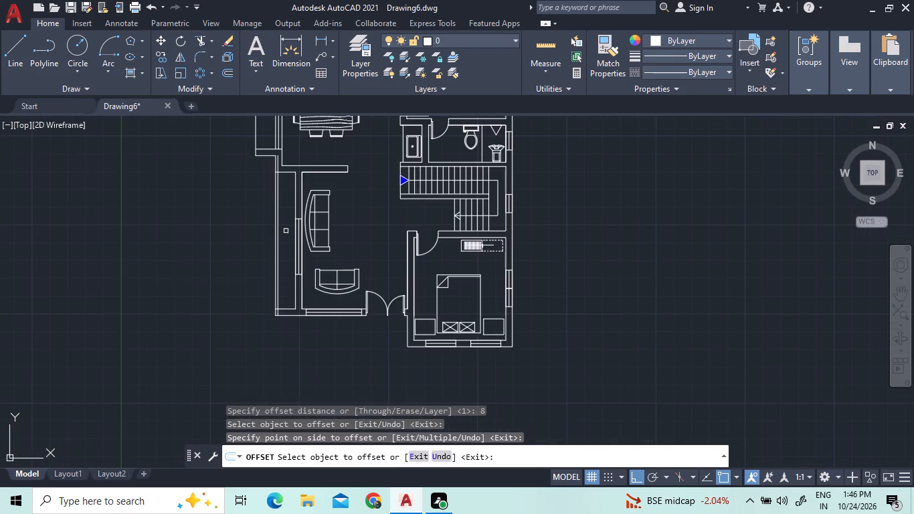
{"action": "scroll", "coordinate": [294, 224], "scroll_direction": "down", "scroll_amount": 1}
{"action": "scroll", "coordinate": [284, 185], "scroll_direction": "up", "scroll_amount": 4}
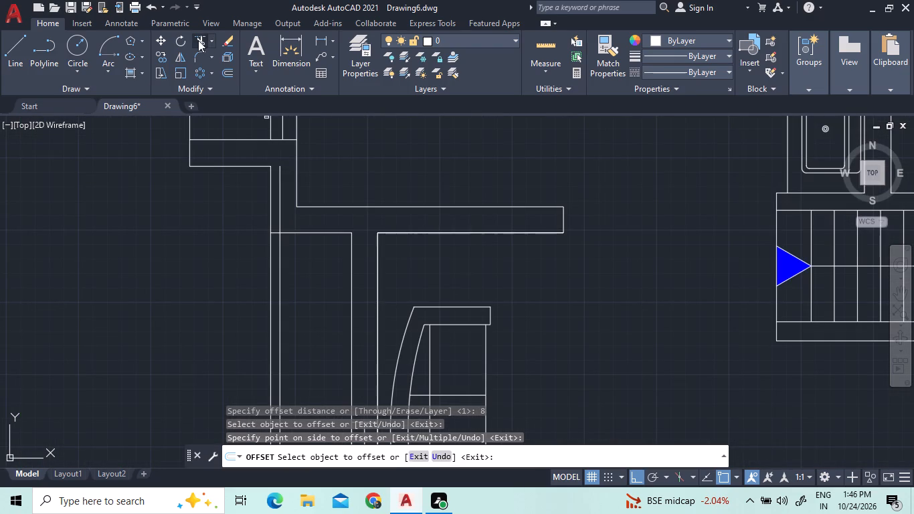
{"action": "left_click", "coordinate": [199, 40]}
{"action": "left_click", "coordinate": [200, 39]}
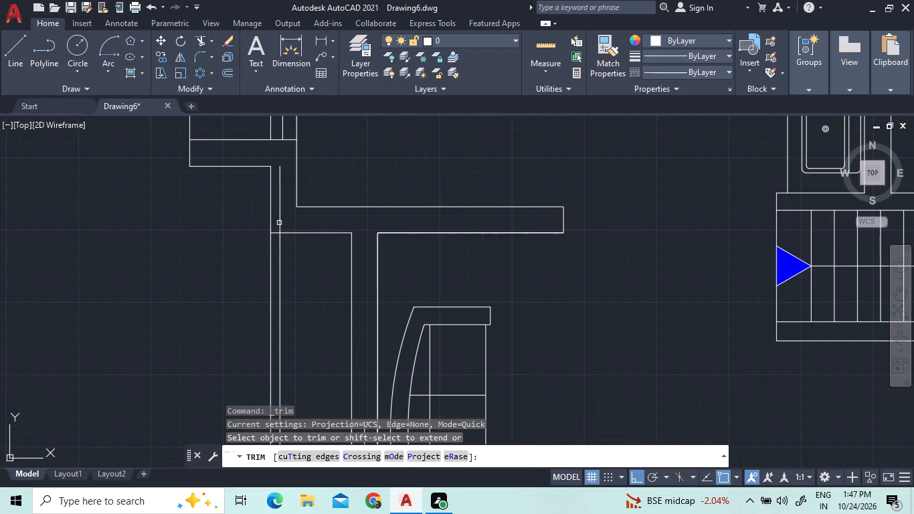
{"action": "left_click", "coordinate": [279, 223]}
{"action": "scroll", "coordinate": [299, 248], "scroll_direction": "down", "scroll_amount": 5}
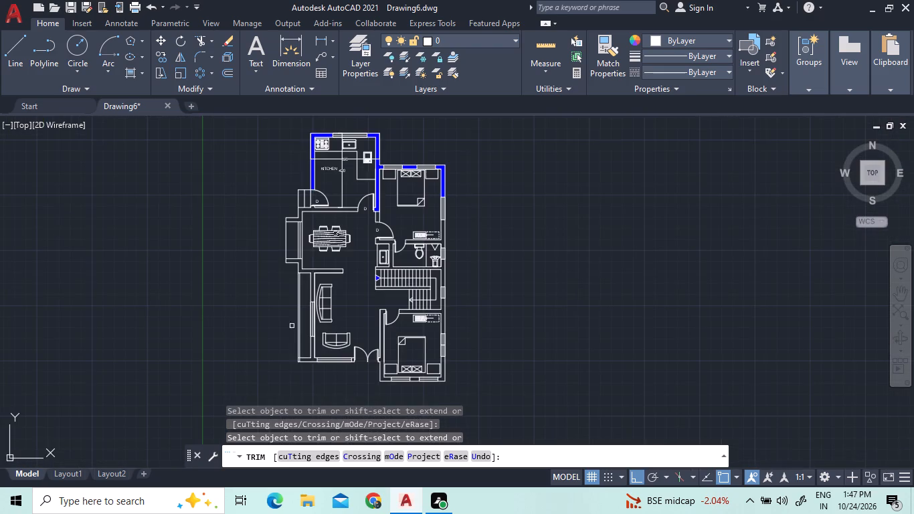
{"action": "scroll", "coordinate": [309, 363], "scroll_direction": "up", "scroll_amount": 4}
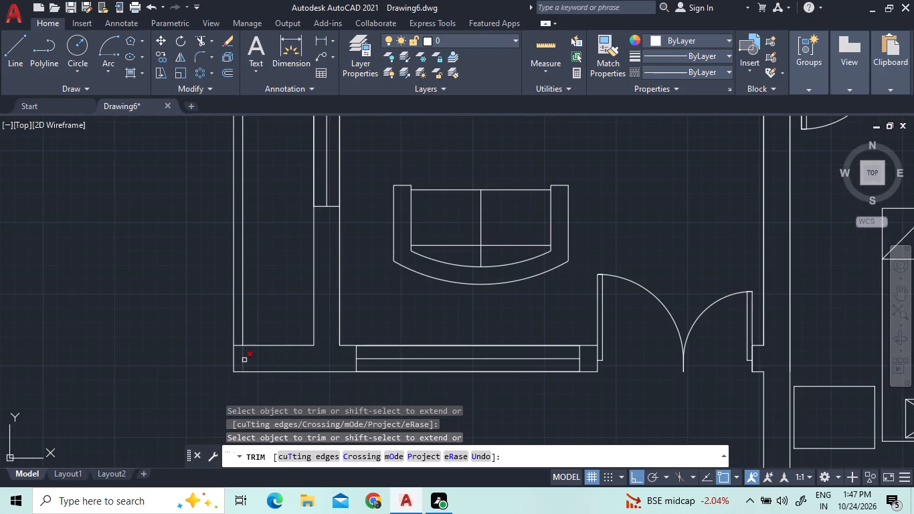
{"action": "left_click", "coordinate": [244, 360]}
{"action": "scroll", "coordinate": [286, 301], "scroll_direction": "down", "scroll_amount": 3}
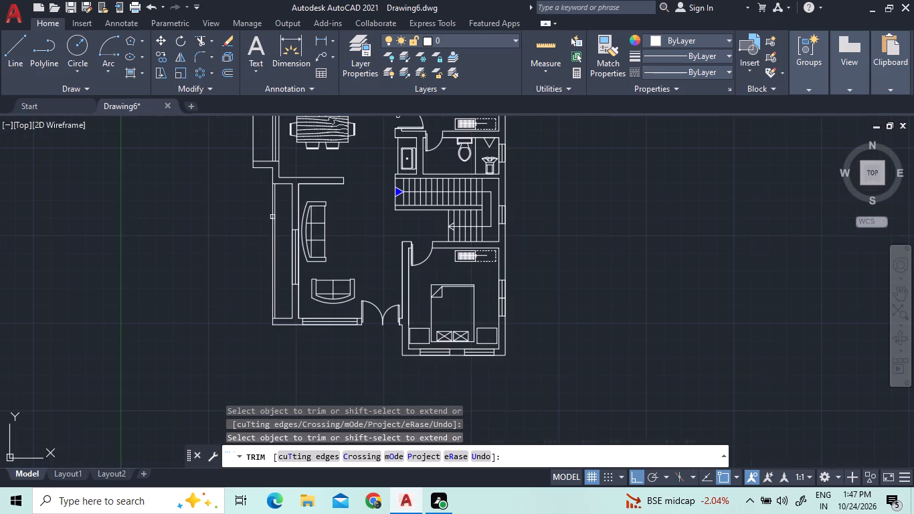
{"action": "scroll", "coordinate": [278, 167], "scroll_direction": "up", "scroll_amount": 2}
{"action": "right_click", "coordinate": [204, 222]}
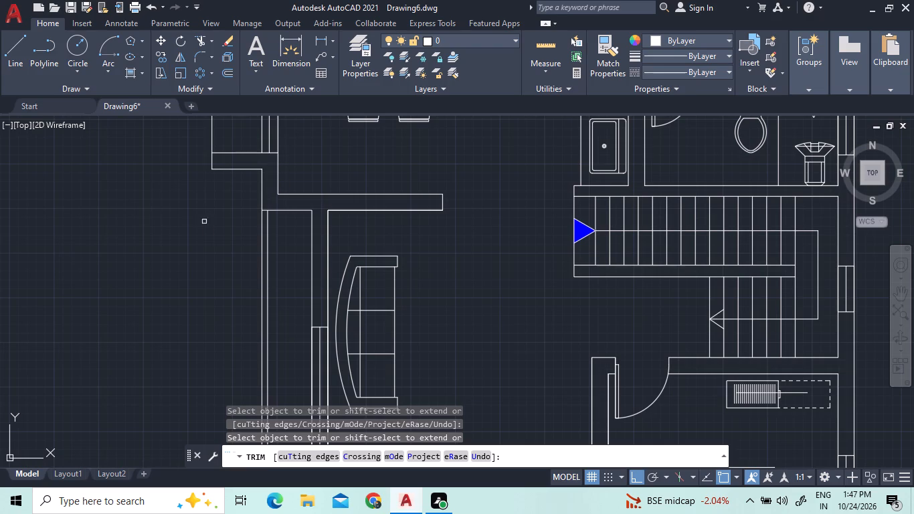
{"action": "left_click", "coordinate": [211, 230]}
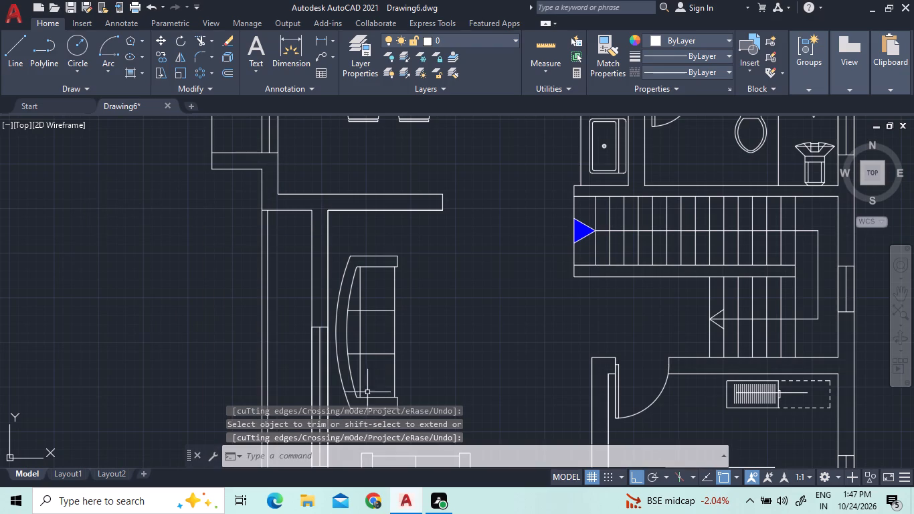
Apply a solid blue hatch to the connected wall section between the dining and living rooms.
{"action": "middle_click_drag", "start_coordinate": [366, 385], "coordinate": [244, 365]}
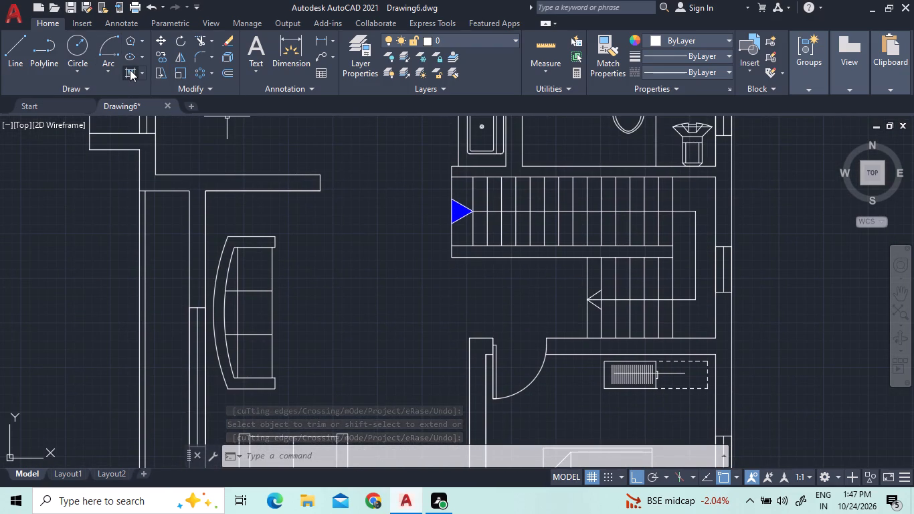
{"action": "left_click", "coordinate": [130, 70]}
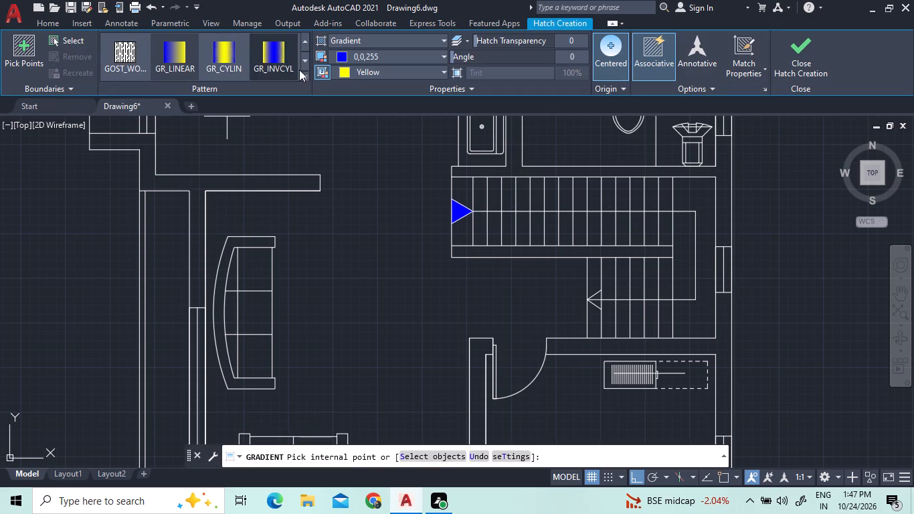
{"action": "left_click", "coordinate": [348, 39]}
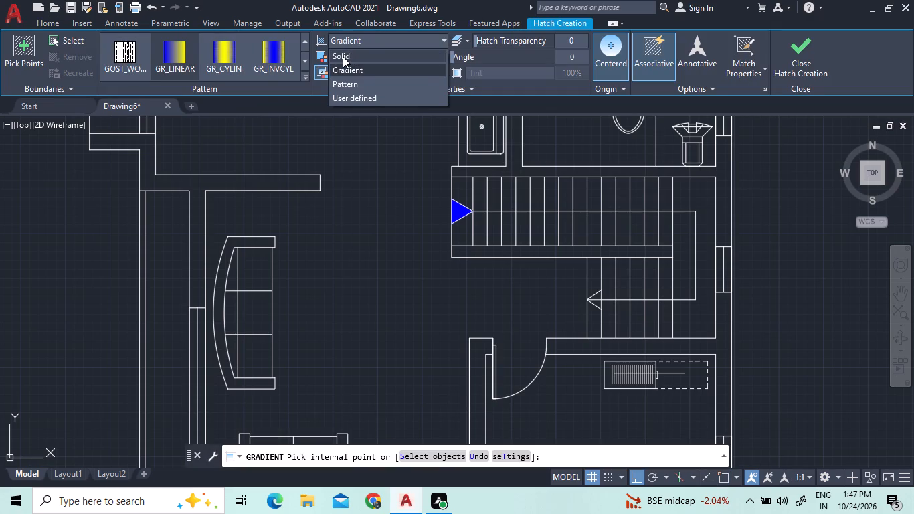
{"action": "left_click", "coordinate": [343, 56]}
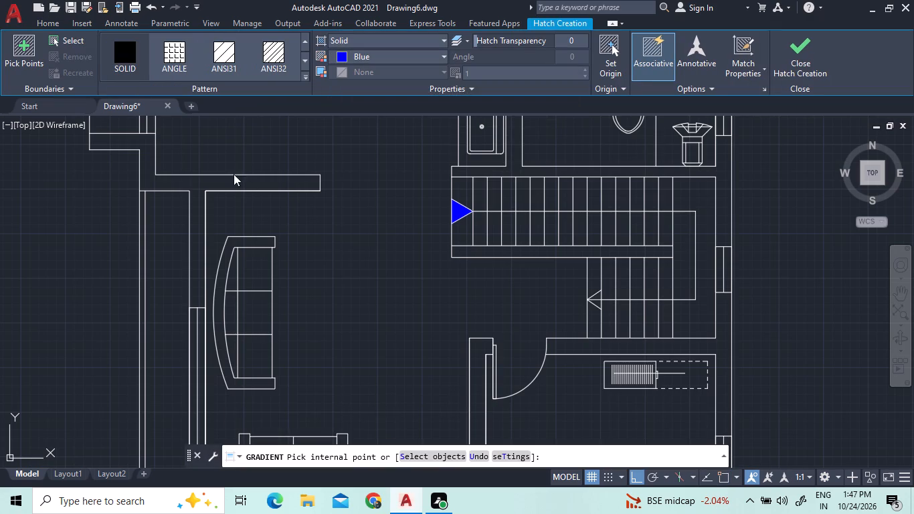
{"action": "left_click", "coordinate": [186, 187]}
Add the bathroom, staircase and lower bedroom's north walls, with the adjoining east wall sections, to the solid blue hatch.
{"action": "scroll", "coordinate": [240, 232], "scroll_direction": "down", "scroll_amount": 3}
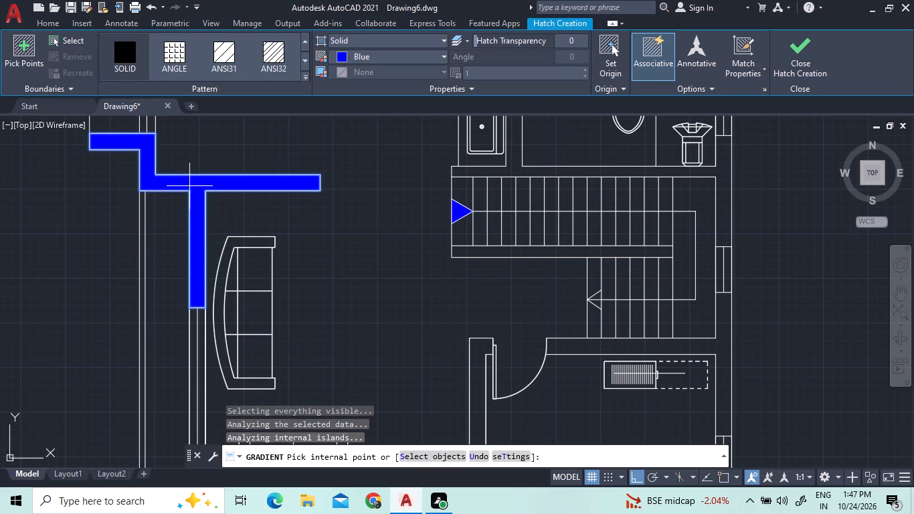
{"action": "scroll", "coordinate": [268, 270], "scroll_direction": "down", "scroll_amount": 1}
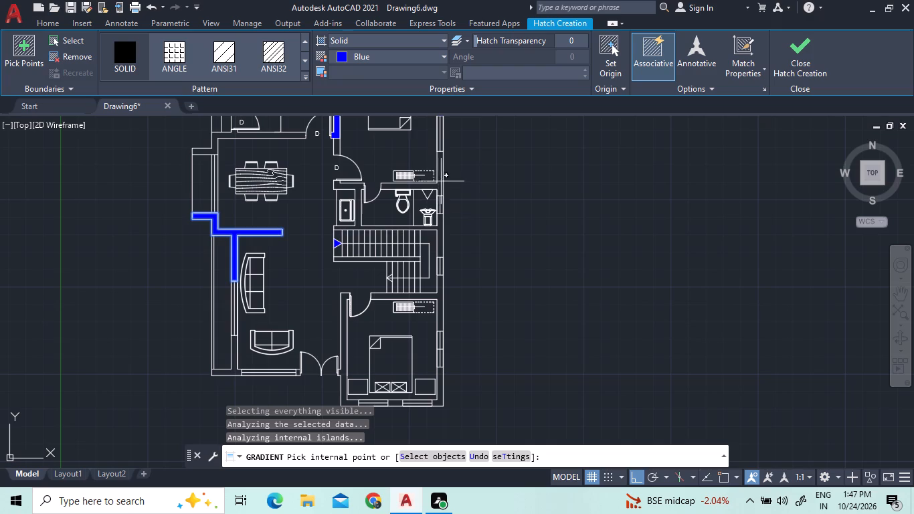
{"action": "left_click", "coordinate": [442, 182]}
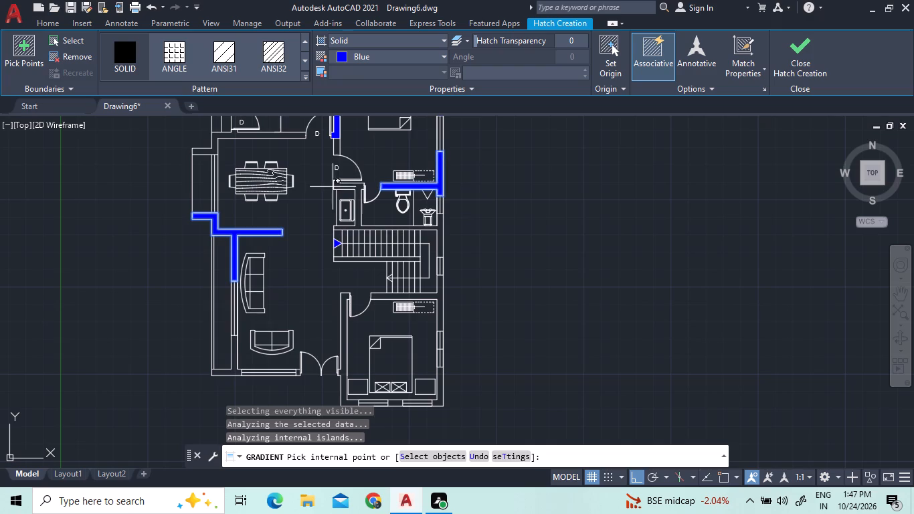
{"action": "left_click", "coordinate": [342, 184]}
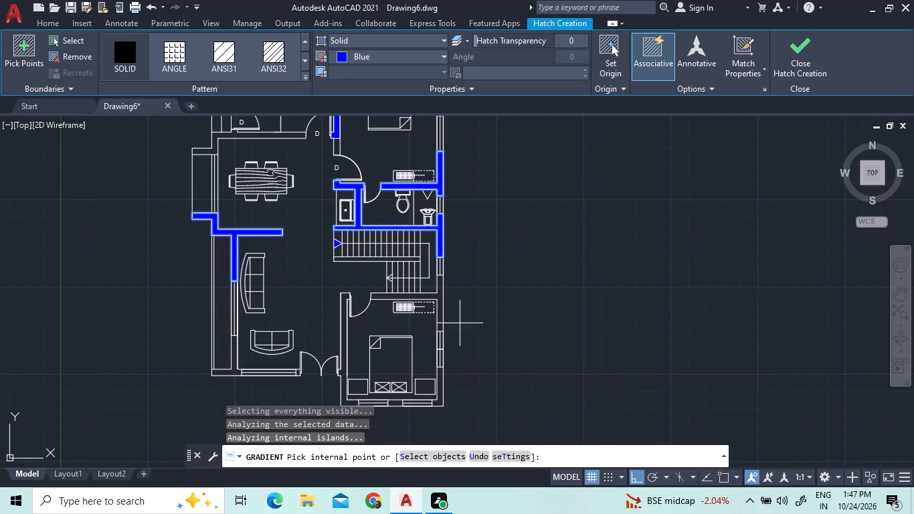
{"action": "left_click", "coordinate": [442, 298]}
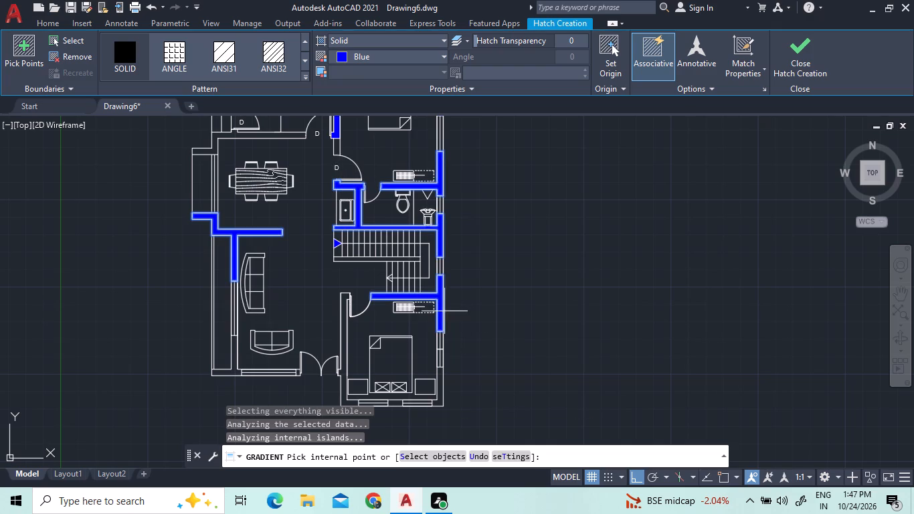
Hatch the lower bedroom's southeast corner, front pier and west wall, the living room's southwest corner, and the front wall beside the entrance.
{"action": "left_click", "coordinate": [440, 399]}
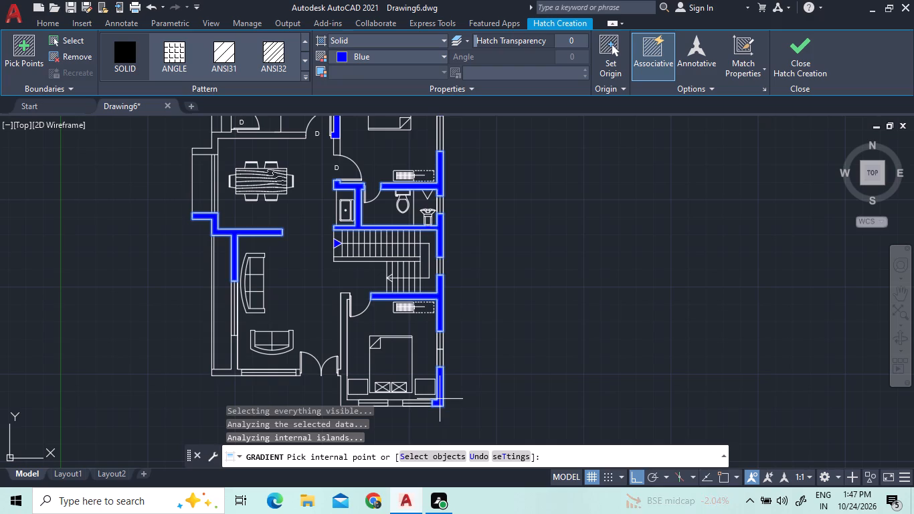
{"action": "left_click", "coordinate": [389, 401]}
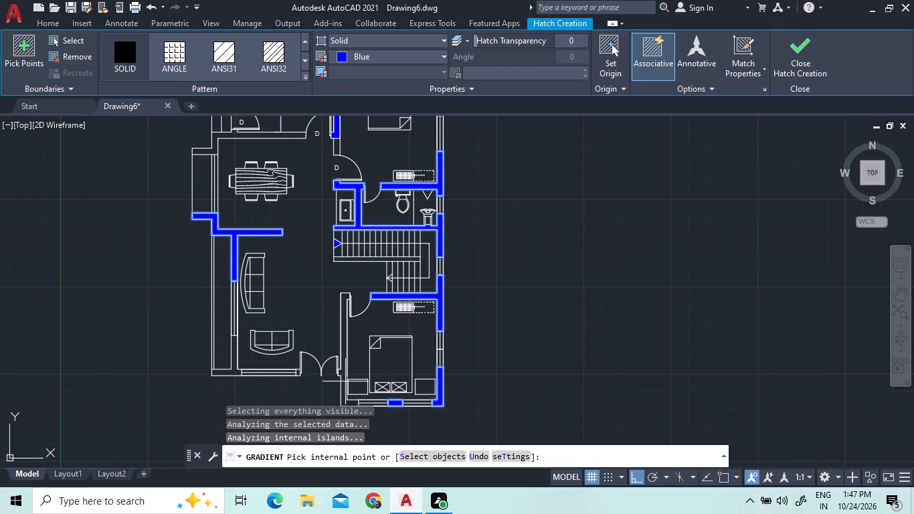
{"action": "left_click", "coordinate": [345, 381]}
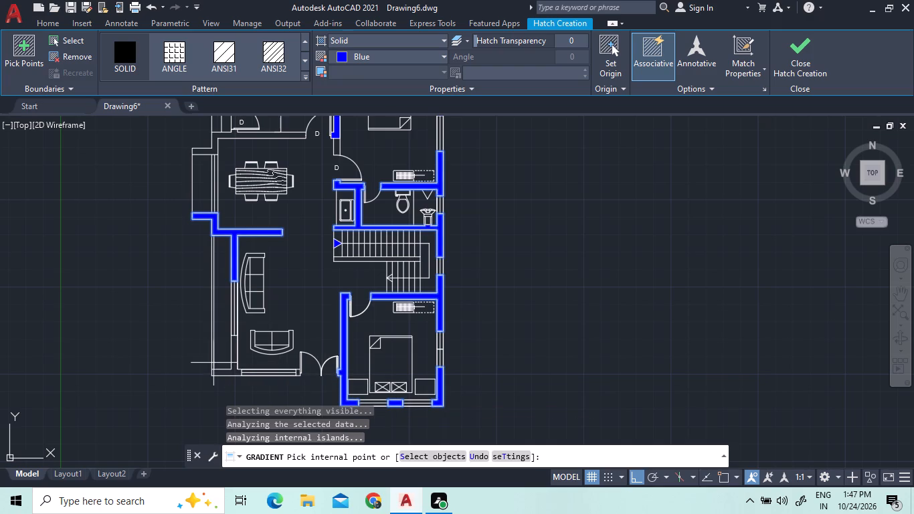
{"action": "left_click", "coordinate": [225, 375]}
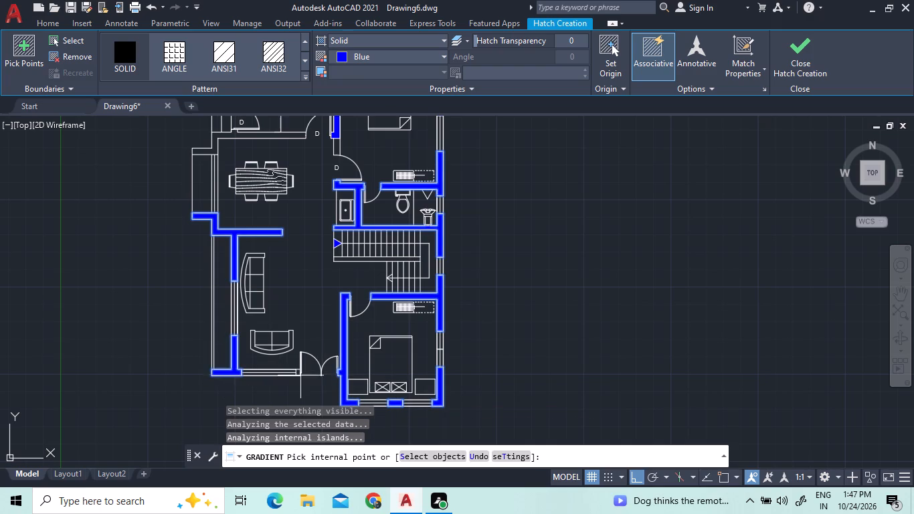
{"action": "scroll", "coordinate": [300, 375], "scroll_direction": "up", "scroll_amount": 4}
{"action": "left_click", "coordinate": [292, 366]}
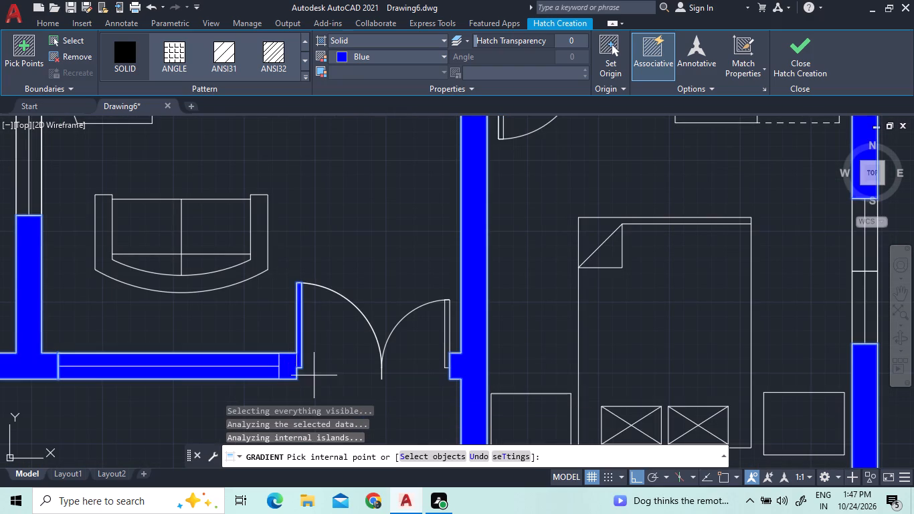
Add the wall between the kitchen and dining room to the solid blue hatch and finish the hatch.
{"action": "scroll", "coordinate": [350, 365], "scroll_direction": "down", "scroll_amount": 3}
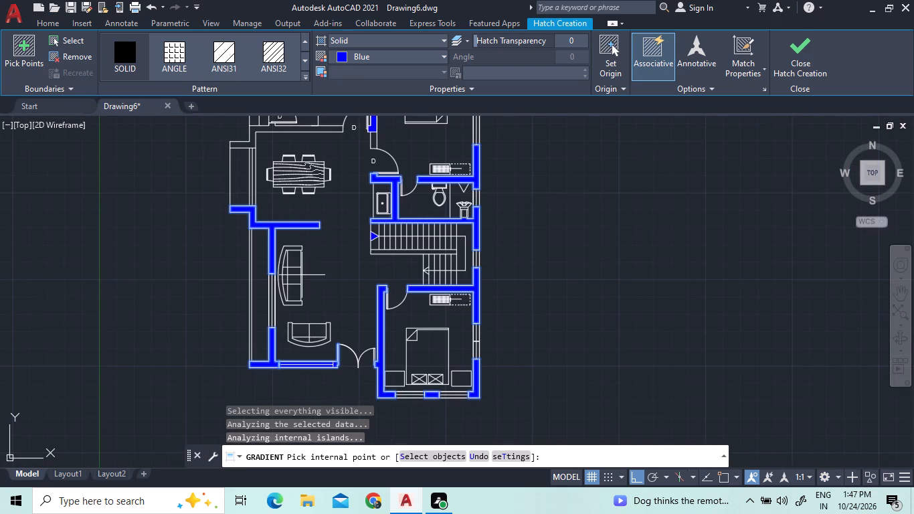
{"action": "scroll", "coordinate": [303, 310], "scroll_direction": "down", "scroll_amount": 1}
{"action": "scroll", "coordinate": [318, 183], "scroll_direction": "up", "scroll_amount": 2}
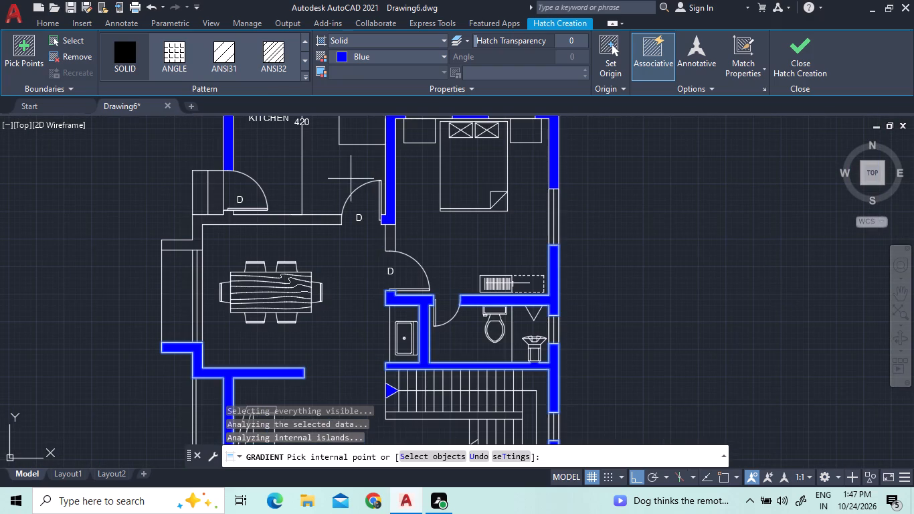
{"action": "left_click", "coordinate": [297, 219]}
{"action": "scroll", "coordinate": [203, 280], "scroll_direction": "down", "scroll_amount": 2}
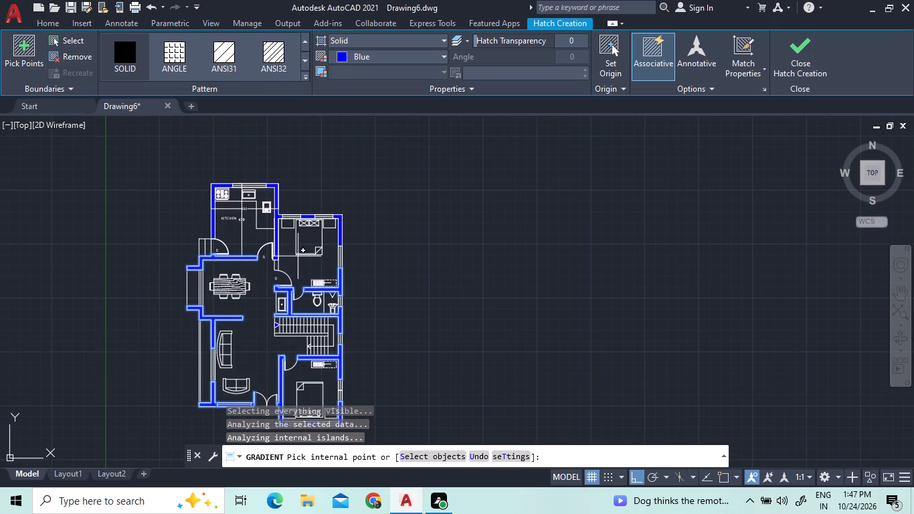
{"action": "scroll", "coordinate": [369, 307], "scroll_direction": "down", "scroll_amount": 2}
{"action": "scroll", "coordinate": [336, 363], "scroll_direction": "up", "scroll_amount": 2}
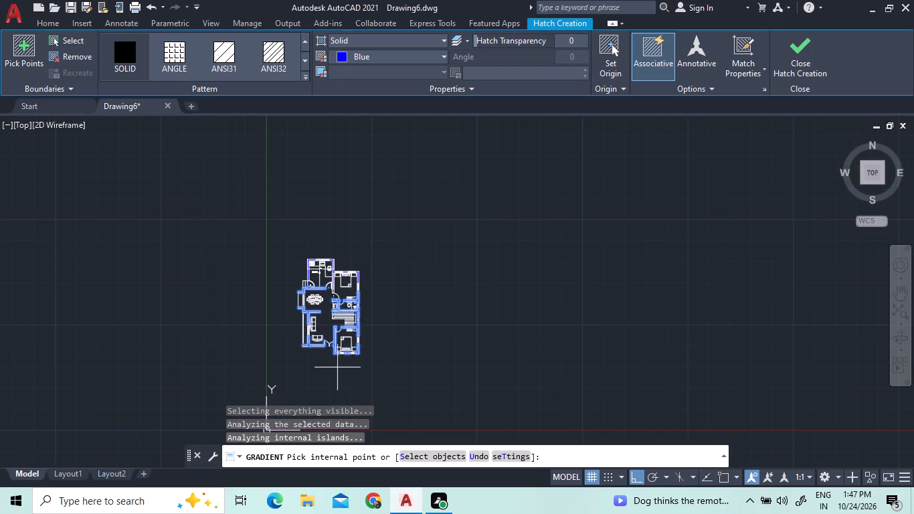
{"action": "scroll", "coordinate": [336, 361], "scroll_direction": "up", "scroll_amount": 1}
{"action": "scroll", "coordinate": [284, 289], "scroll_direction": "up", "scroll_amount": 3}
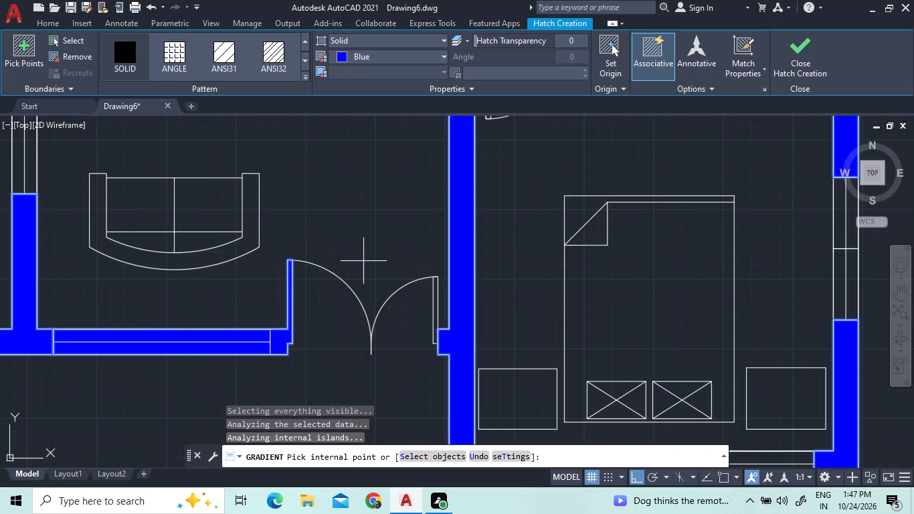
{"action": "right_click", "coordinate": [357, 230]}
{"action": "left_click", "coordinate": [365, 234]}
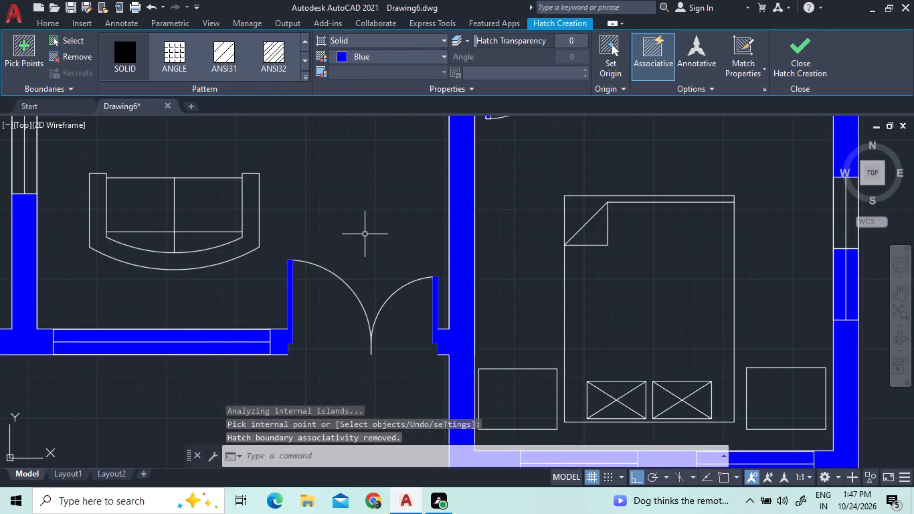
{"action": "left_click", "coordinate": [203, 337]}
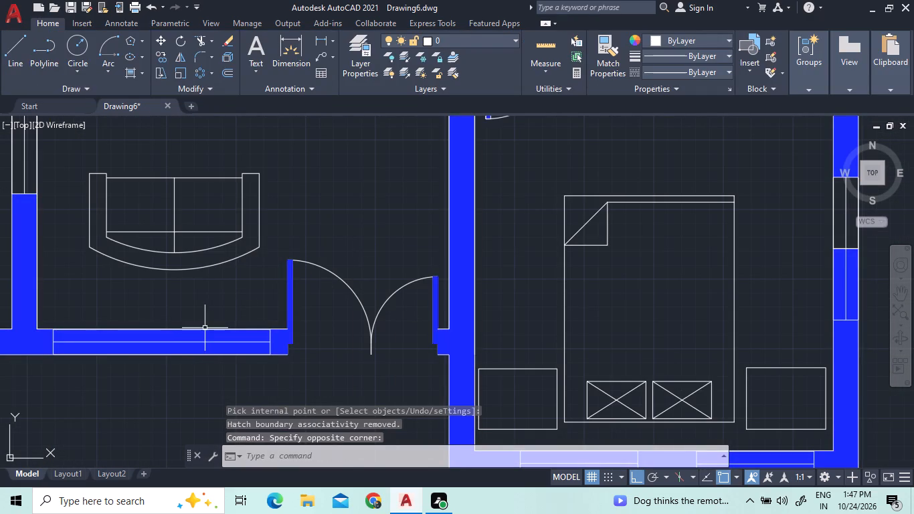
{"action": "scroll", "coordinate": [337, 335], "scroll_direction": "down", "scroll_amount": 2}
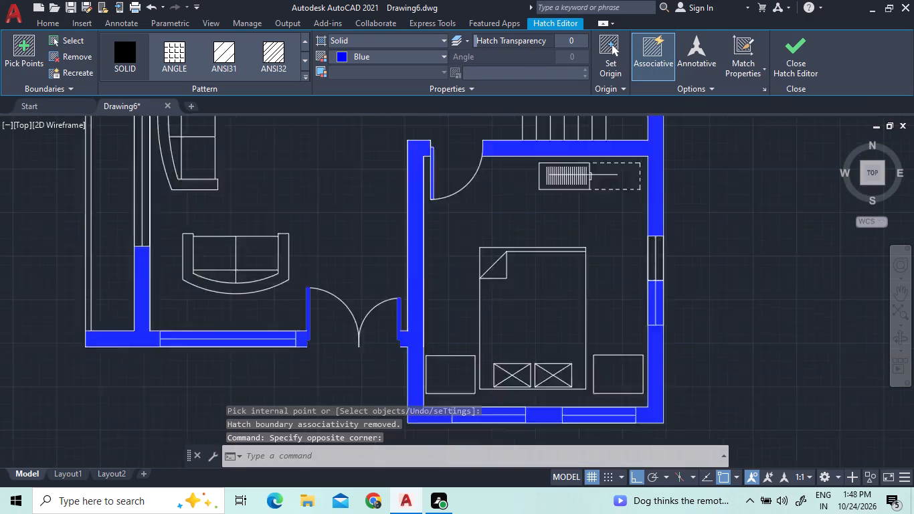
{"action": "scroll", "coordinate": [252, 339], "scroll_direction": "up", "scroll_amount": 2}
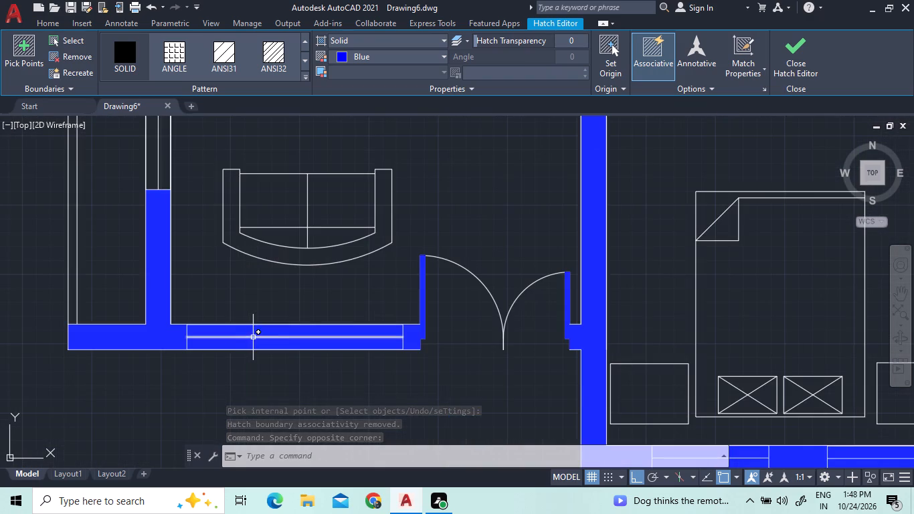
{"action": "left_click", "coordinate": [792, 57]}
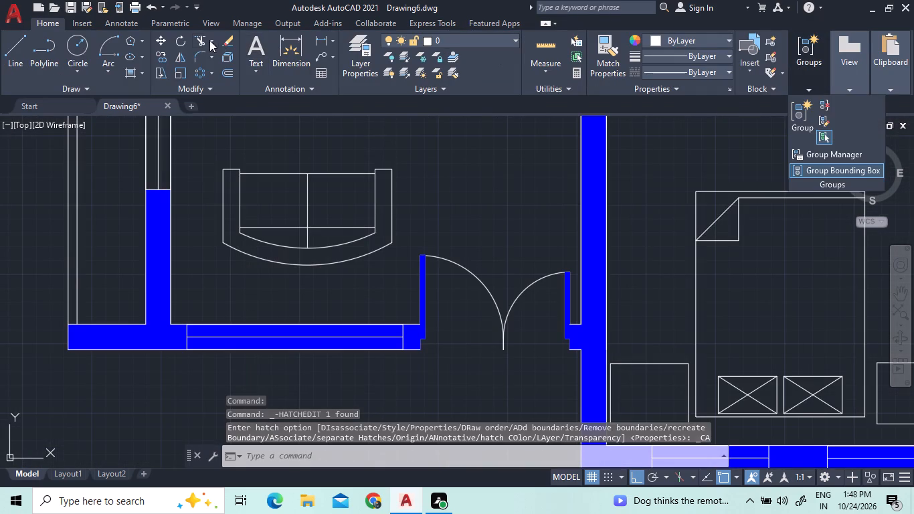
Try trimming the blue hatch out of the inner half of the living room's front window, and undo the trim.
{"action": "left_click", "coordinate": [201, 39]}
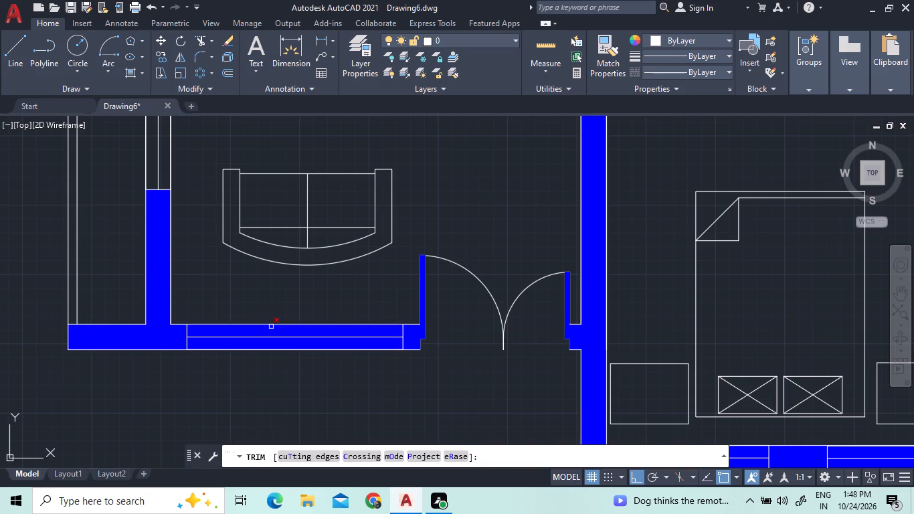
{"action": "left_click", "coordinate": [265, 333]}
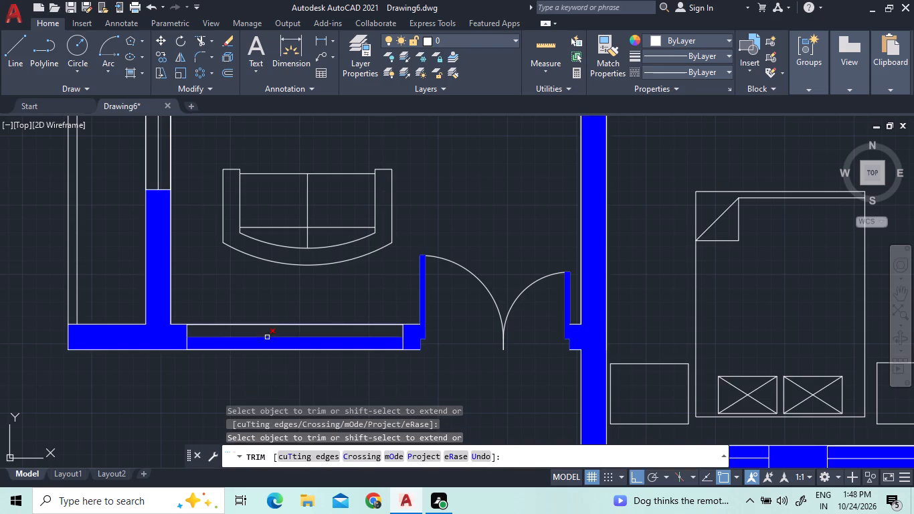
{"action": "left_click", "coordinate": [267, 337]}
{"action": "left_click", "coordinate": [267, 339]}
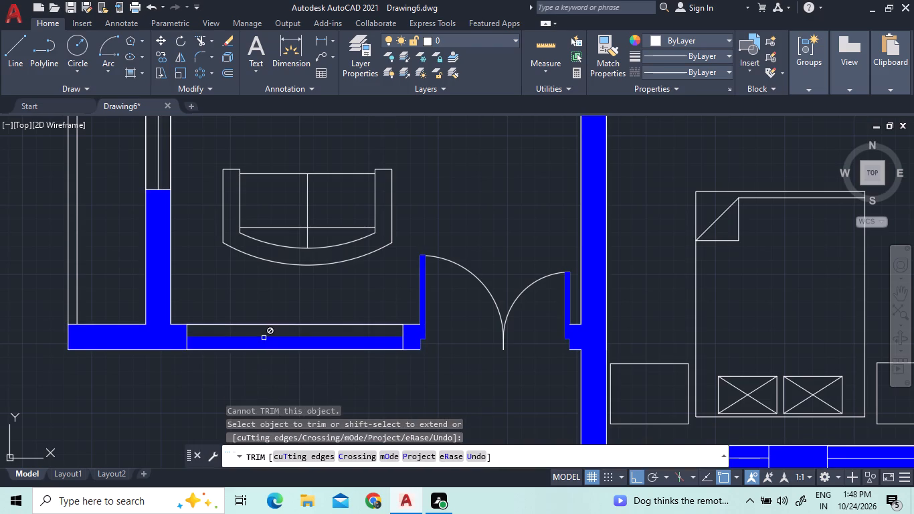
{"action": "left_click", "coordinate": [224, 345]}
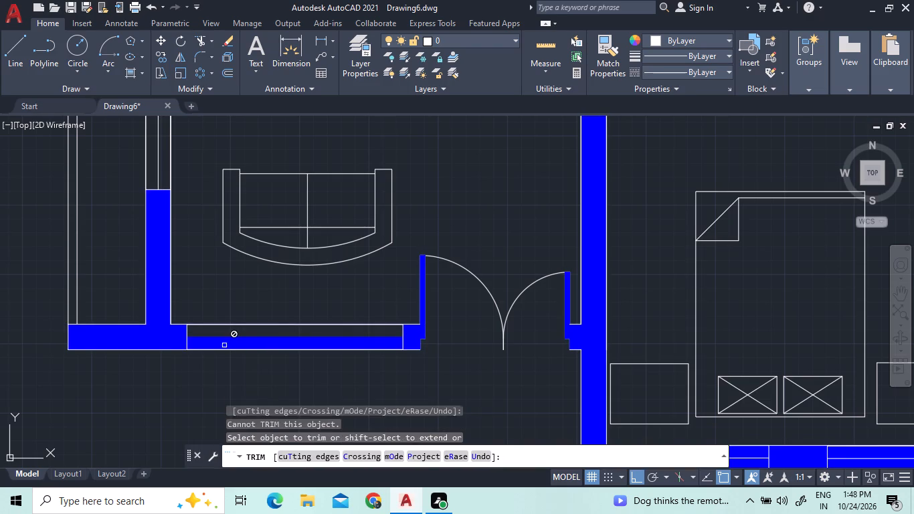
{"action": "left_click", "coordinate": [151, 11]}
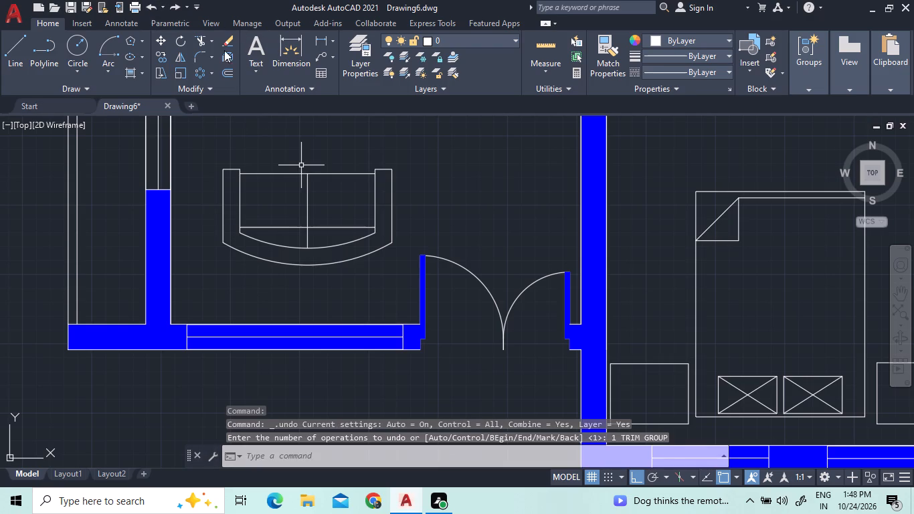
Trim the blue hatch out of both halves of the living room's front window.
{"action": "left_click", "coordinate": [201, 41]}
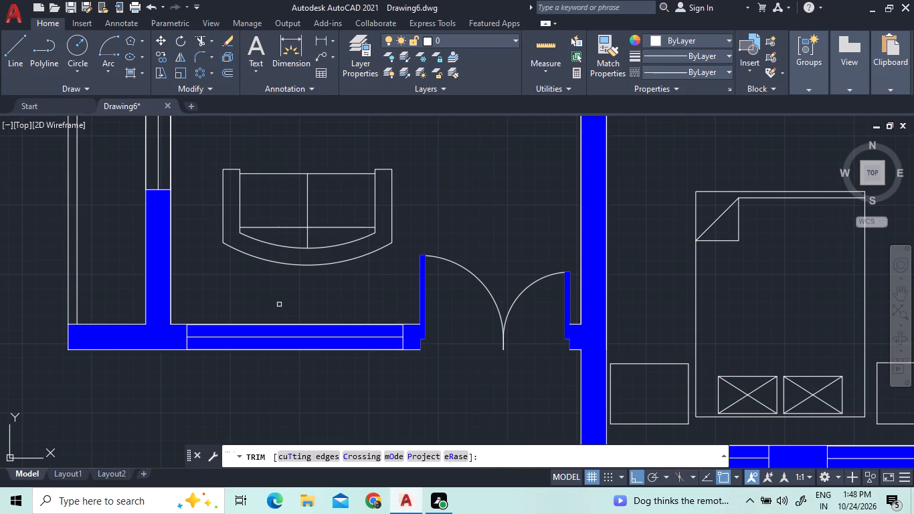
{"action": "left_click", "coordinate": [265, 344]}
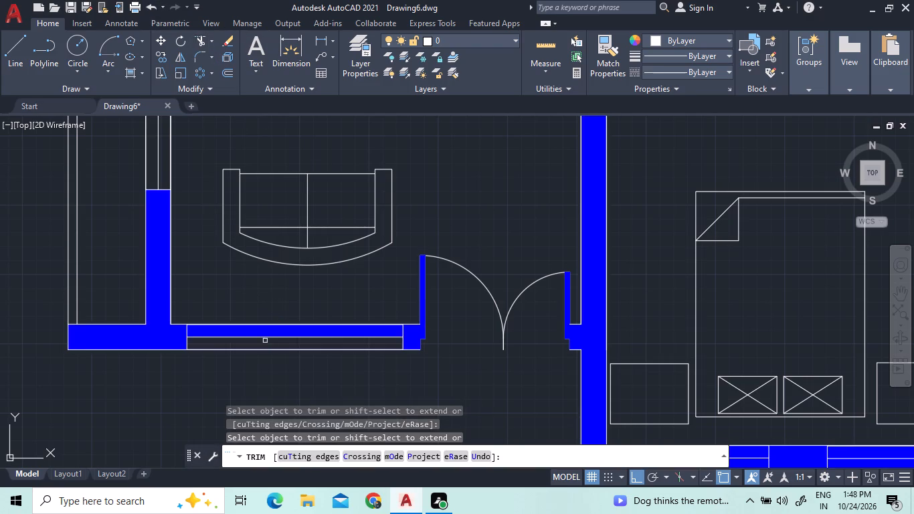
{"action": "left_click", "coordinate": [265, 329]}
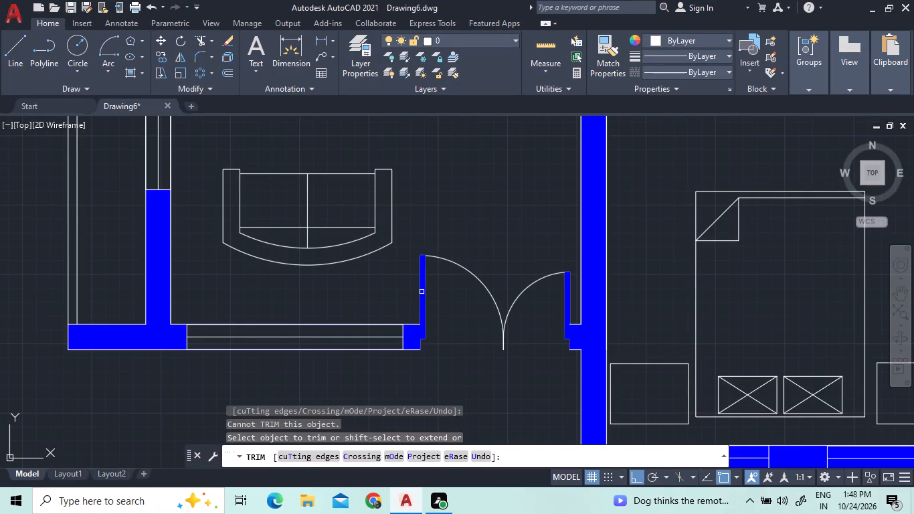
{"action": "right_click", "coordinate": [335, 302]}
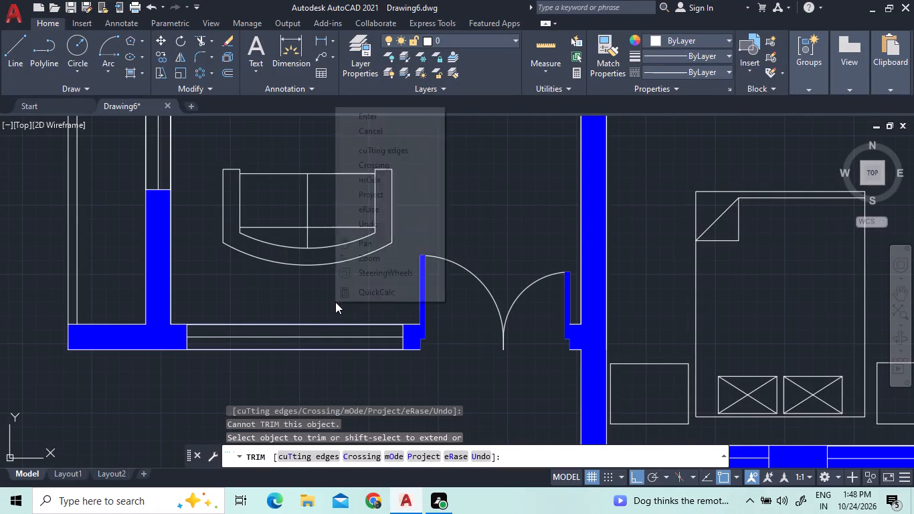
{"action": "left_click", "coordinate": [371, 114]}
Fill the narrow strip west of the living room with a blue ANSI32 pattern hatch at scale 1.
{"action": "scroll", "coordinate": [391, 230], "scroll_direction": "down", "scroll_amount": 3}
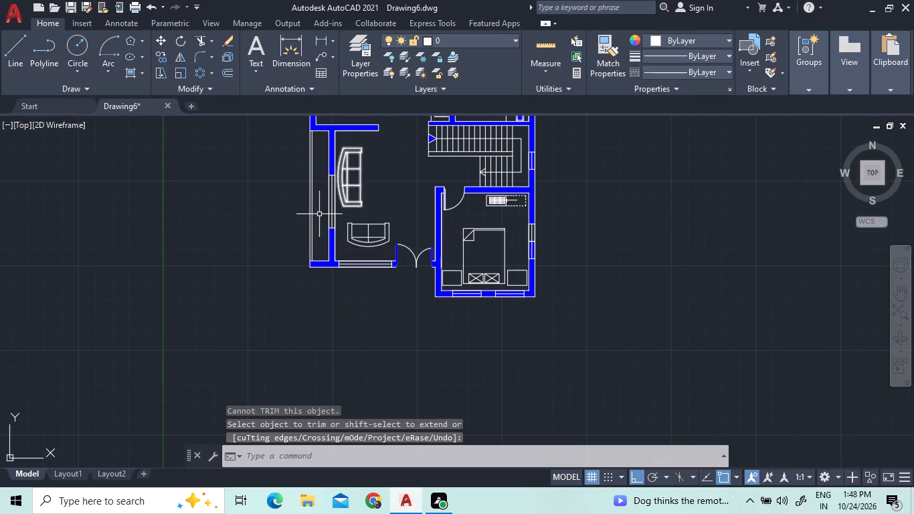
{"action": "scroll", "coordinate": [347, 137], "scroll_direction": "up", "scroll_amount": 1}
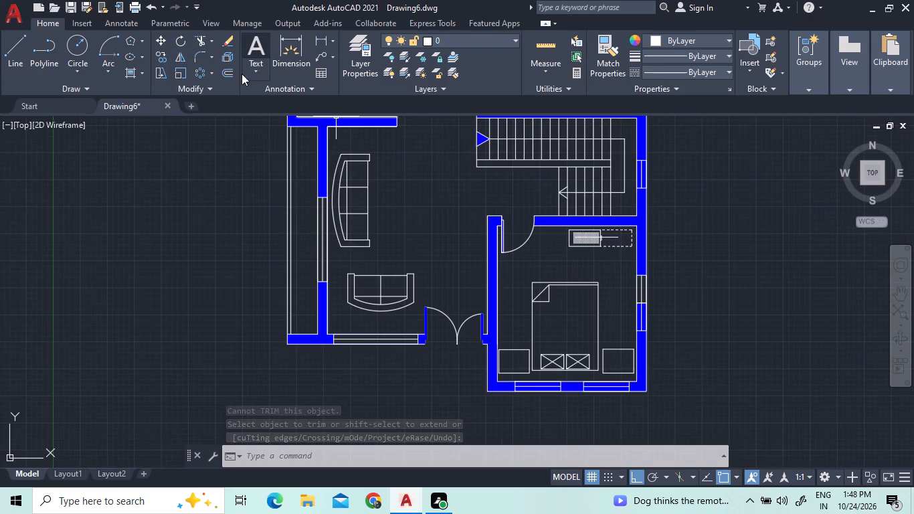
{"action": "left_click", "coordinate": [127, 74]}
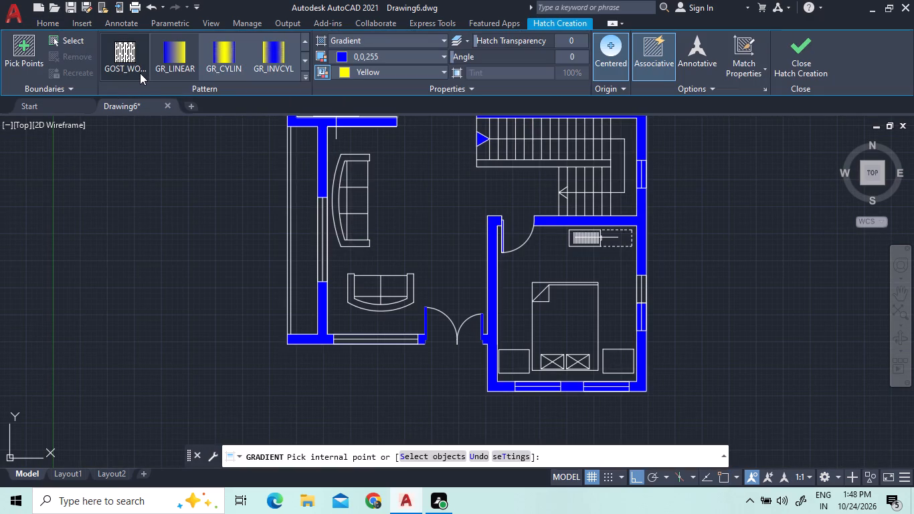
{"action": "left_click", "coordinate": [341, 37]}
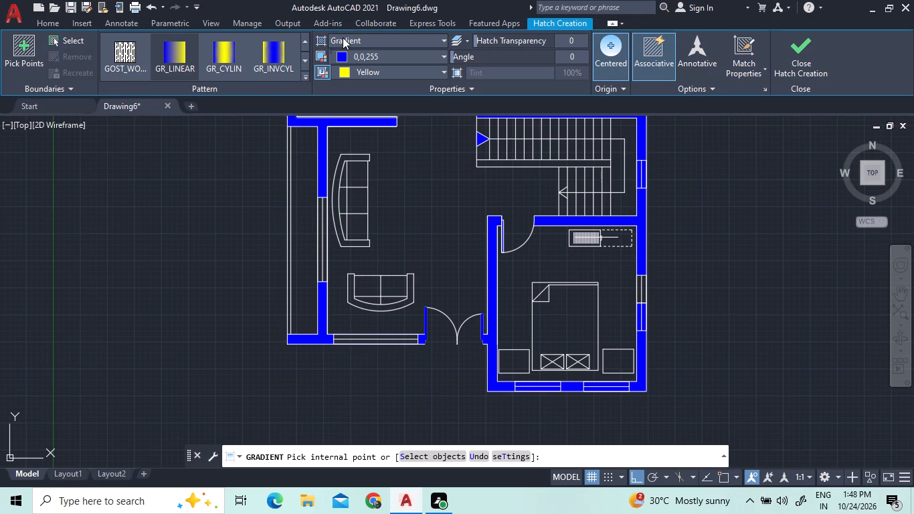
{"action": "left_click", "coordinate": [351, 81]}
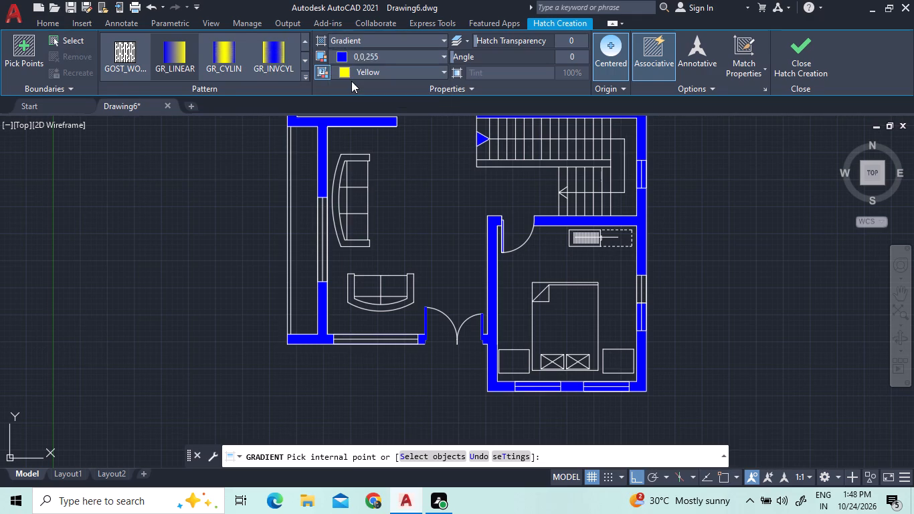
{"action": "left_click", "coordinate": [307, 77]}
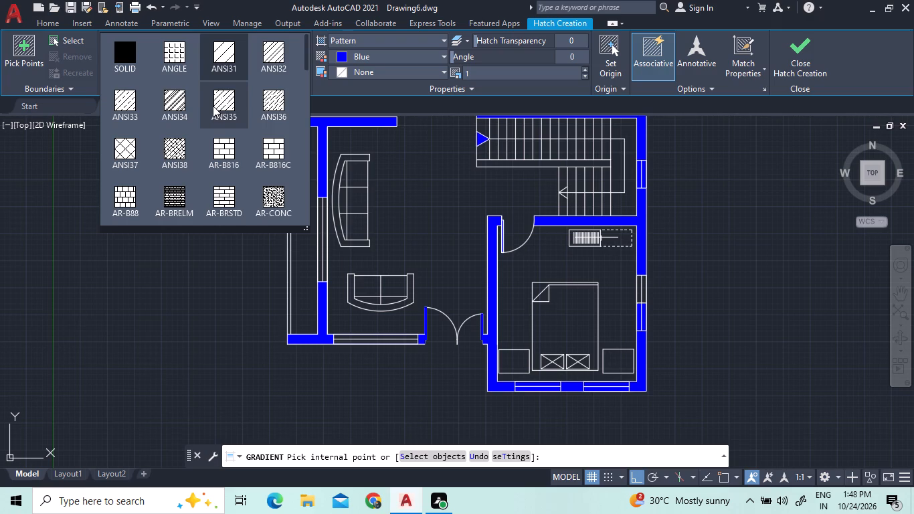
{"action": "left_click", "coordinate": [283, 66]}
{"action": "left_click", "coordinate": [310, 187]}
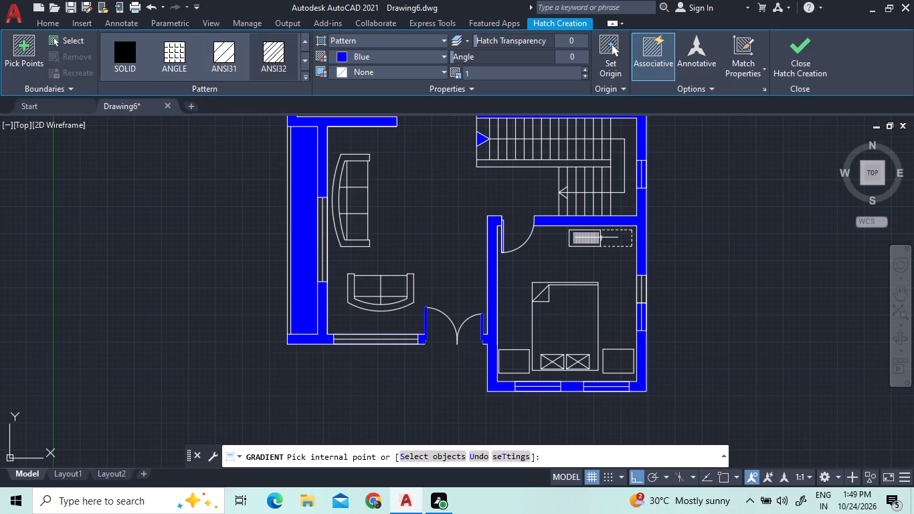
{"action": "left_click", "coordinate": [388, 54]}
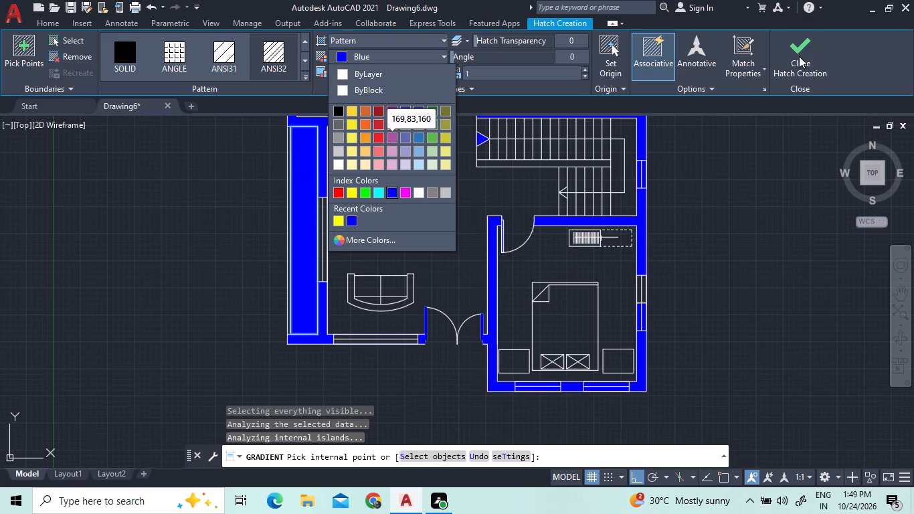
{"action": "left_click", "coordinate": [321, 36]}
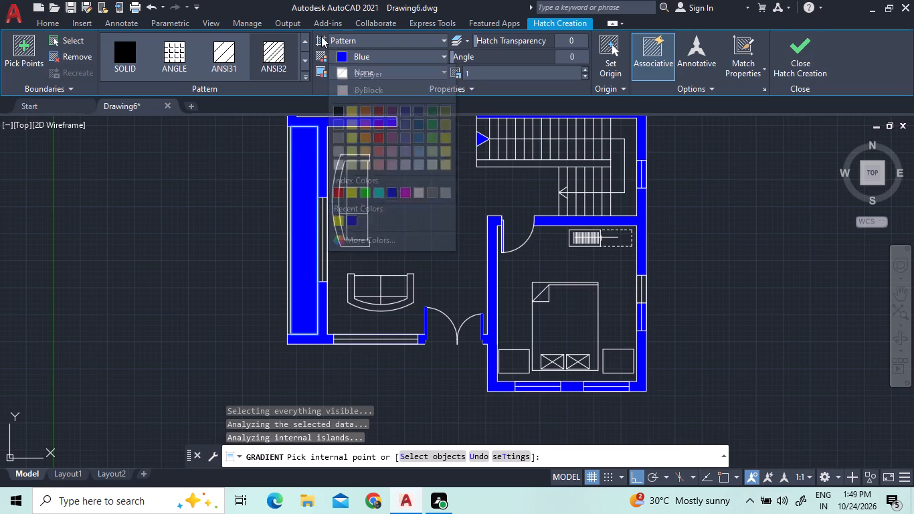
{"action": "left_click", "coordinate": [357, 68]}
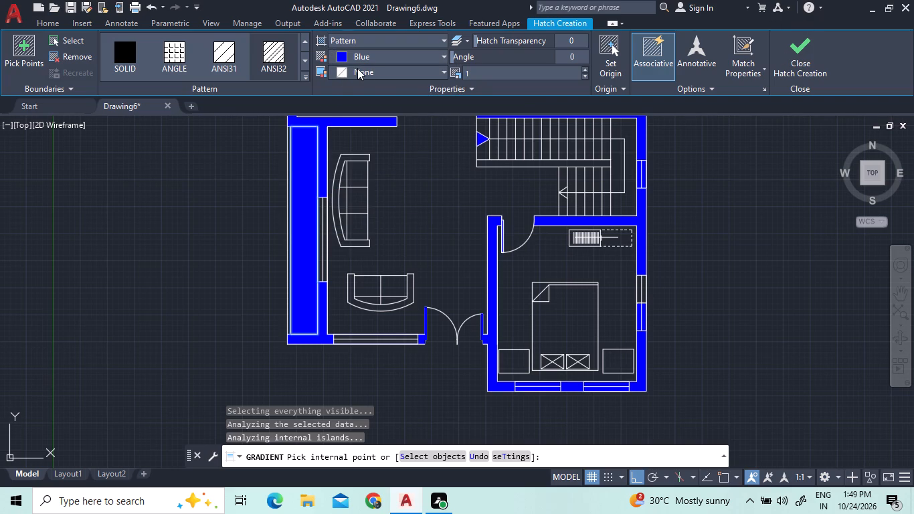
{"action": "left_click", "coordinate": [296, 165]}
{"action": "left_click", "coordinate": [802, 48]}
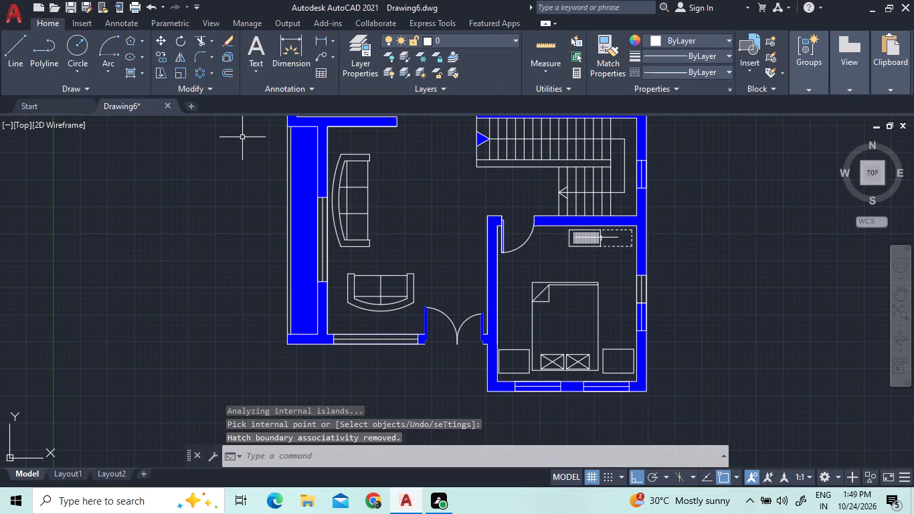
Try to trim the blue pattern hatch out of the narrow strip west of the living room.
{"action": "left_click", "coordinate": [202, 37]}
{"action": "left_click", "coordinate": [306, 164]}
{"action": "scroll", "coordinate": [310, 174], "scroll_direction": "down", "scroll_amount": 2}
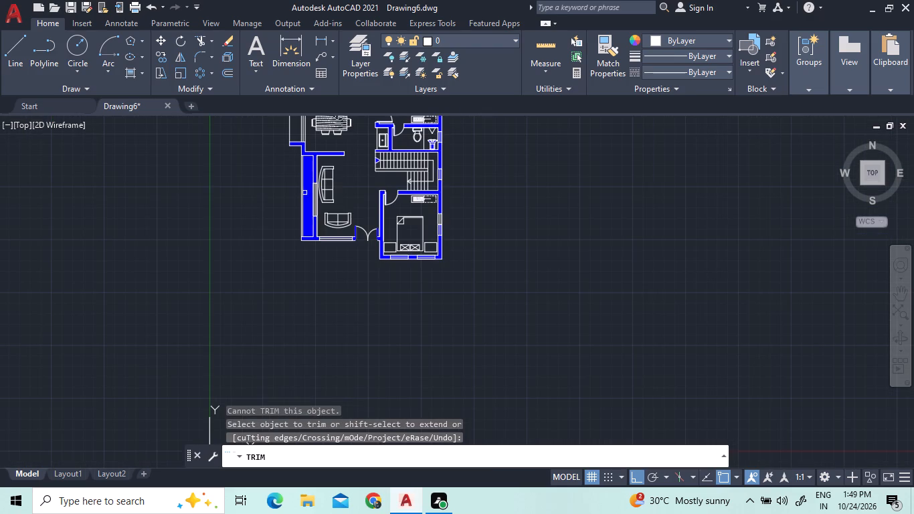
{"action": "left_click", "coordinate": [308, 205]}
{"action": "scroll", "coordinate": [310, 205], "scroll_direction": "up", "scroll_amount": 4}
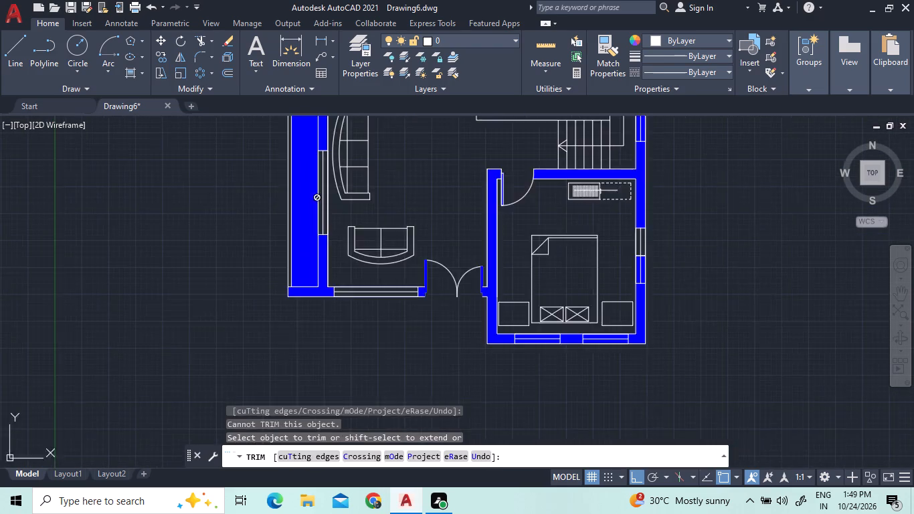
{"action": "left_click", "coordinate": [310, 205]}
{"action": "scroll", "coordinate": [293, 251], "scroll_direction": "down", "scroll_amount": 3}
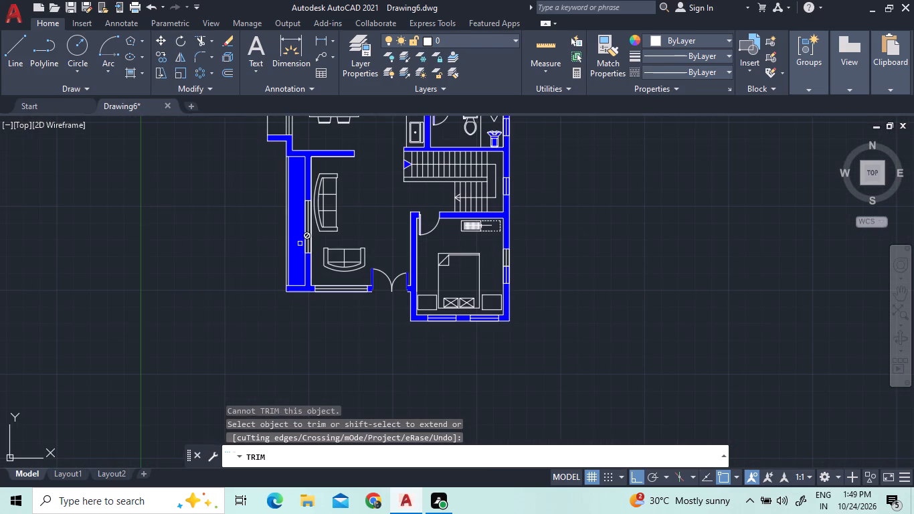
Apply an uncentred blue-to-yellow gradient to the narrow strip west of the living room.
{"action": "left_click", "coordinate": [128, 75]}
{"action": "scroll", "coordinate": [300, 149], "scroll_direction": "up", "scroll_amount": 1}
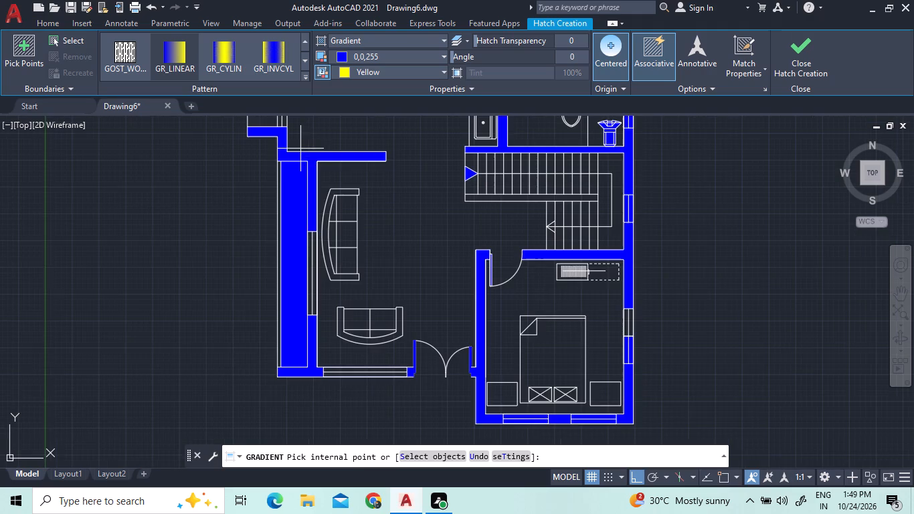
{"action": "left_click", "coordinate": [603, 54]}
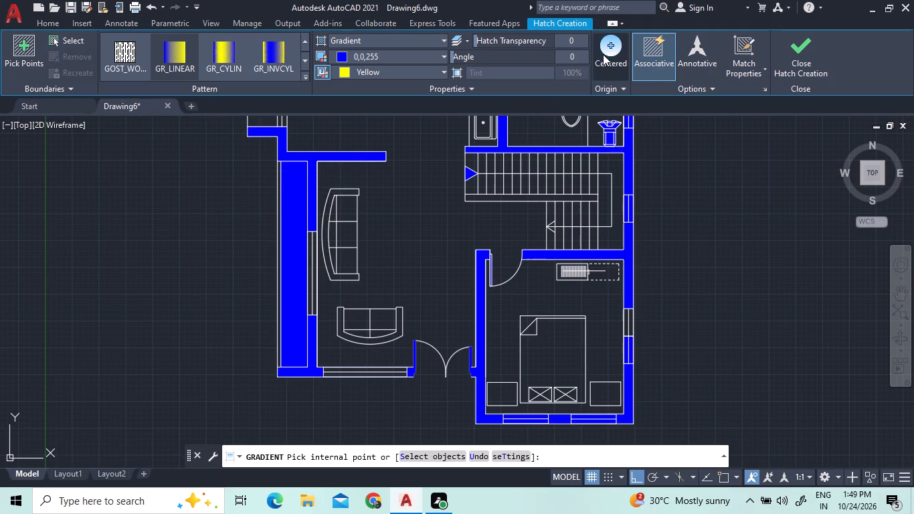
{"action": "left_click", "coordinate": [290, 222]}
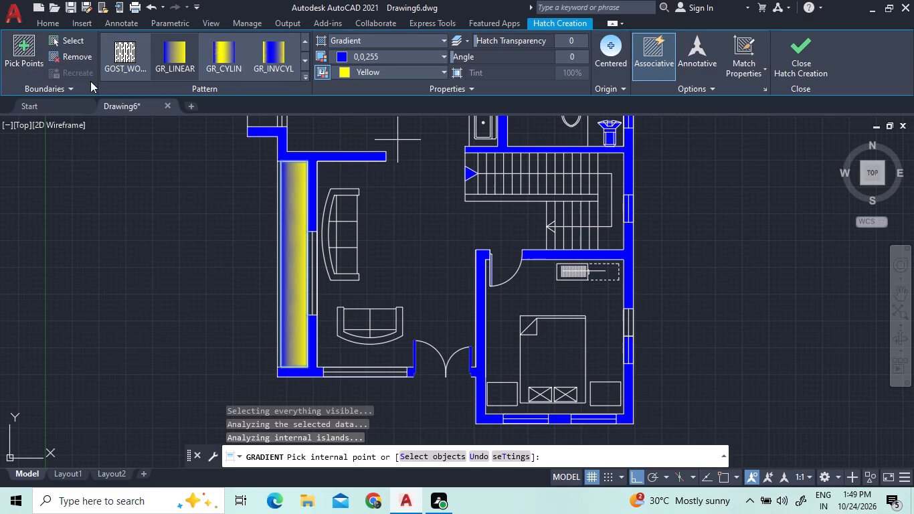
Try to remove a boundary from the gradient fill in the strip west of the living room, and finish the fill.
{"action": "left_click", "coordinate": [89, 58]}
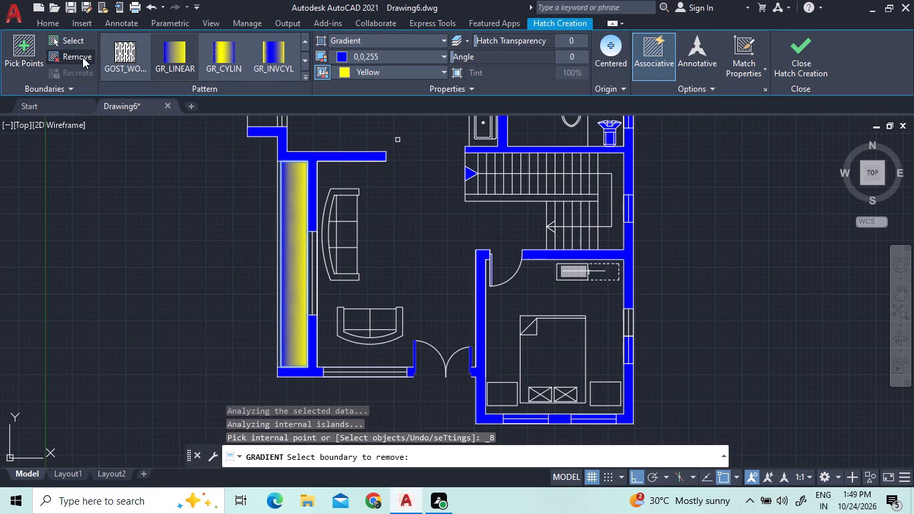
{"action": "left_click", "coordinate": [82, 57]}
{"action": "left_click", "coordinate": [82, 57]}
{"action": "left_click", "coordinate": [82, 57]}
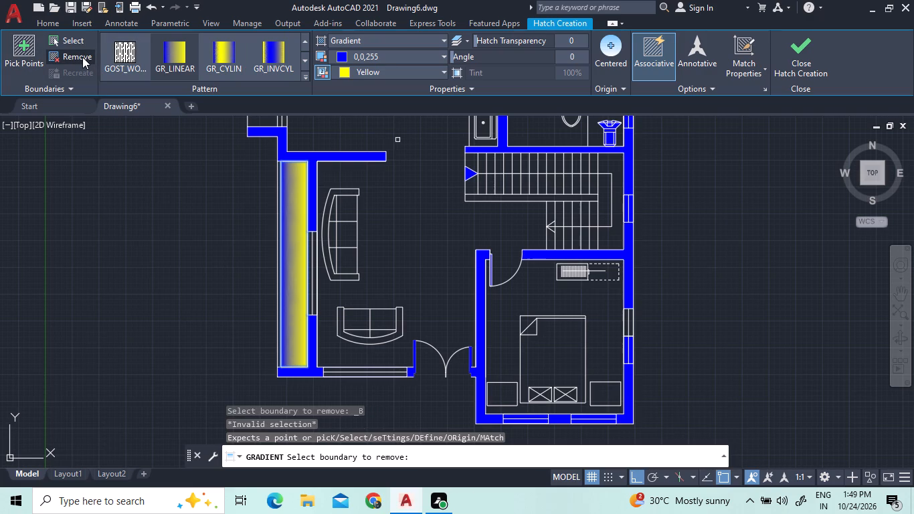
{"action": "left_click", "coordinate": [291, 193]}
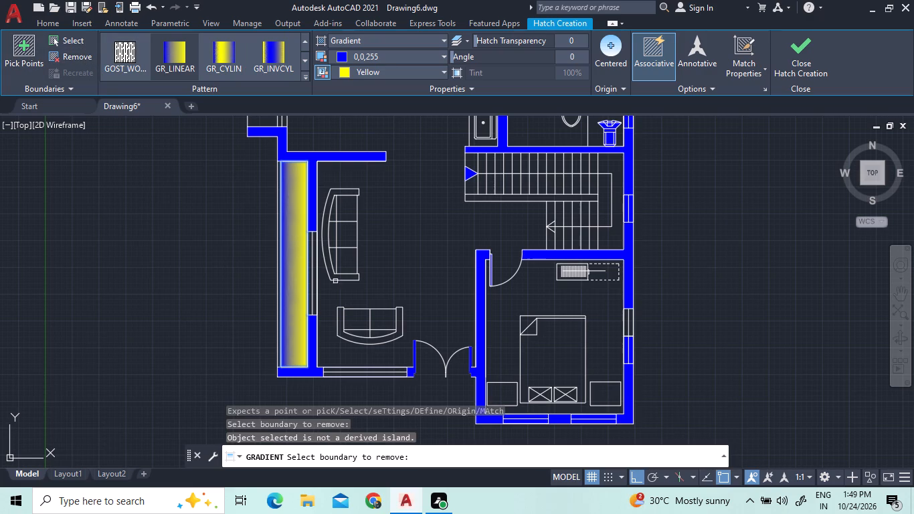
{"action": "right_click", "coordinate": [474, 251]}
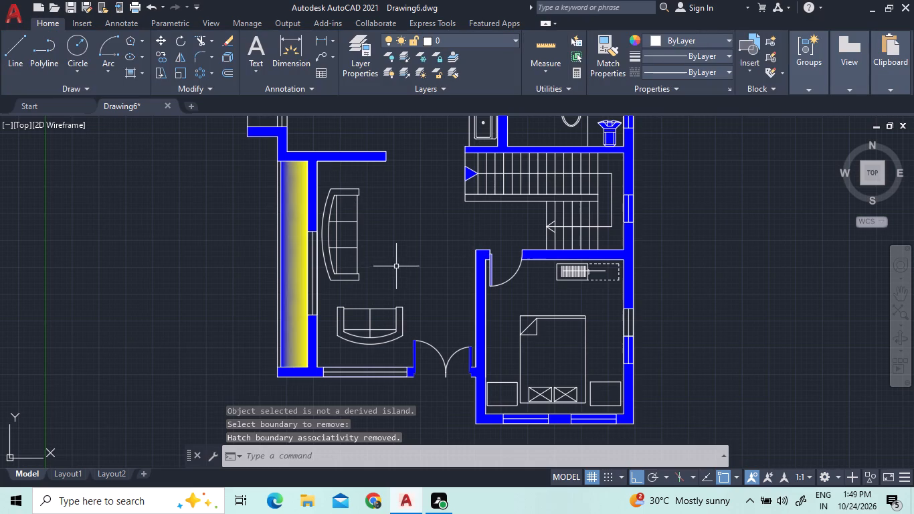
Draw an L-shaped porch outline from the living room's southwest outer corner, south and across to the front bedroom's southwest outer corner.
{"action": "scroll", "coordinate": [391, 248], "scroll_direction": "down", "scroll_amount": 2}
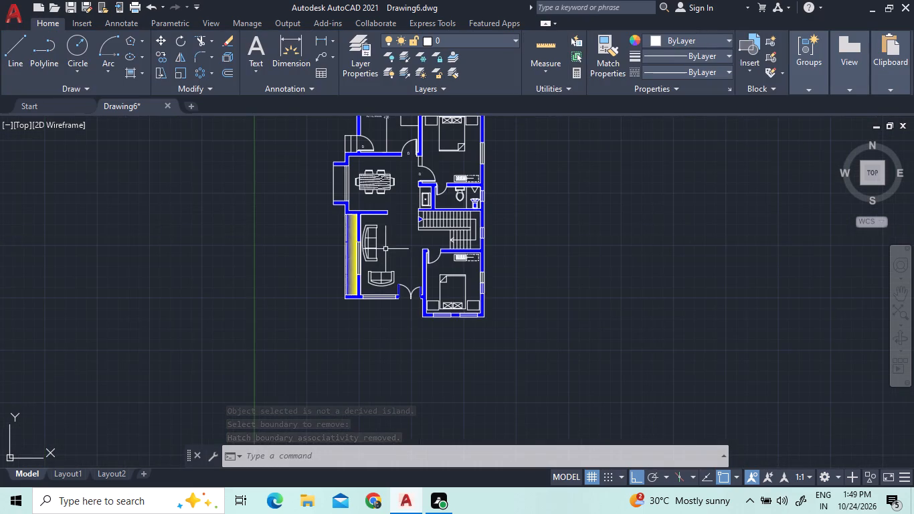
{"action": "middle_click_drag", "start_coordinate": [385, 255], "coordinate": [273, 355]}
{"action": "scroll", "coordinate": [278, 205], "scroll_direction": "up", "scroll_amount": 2}
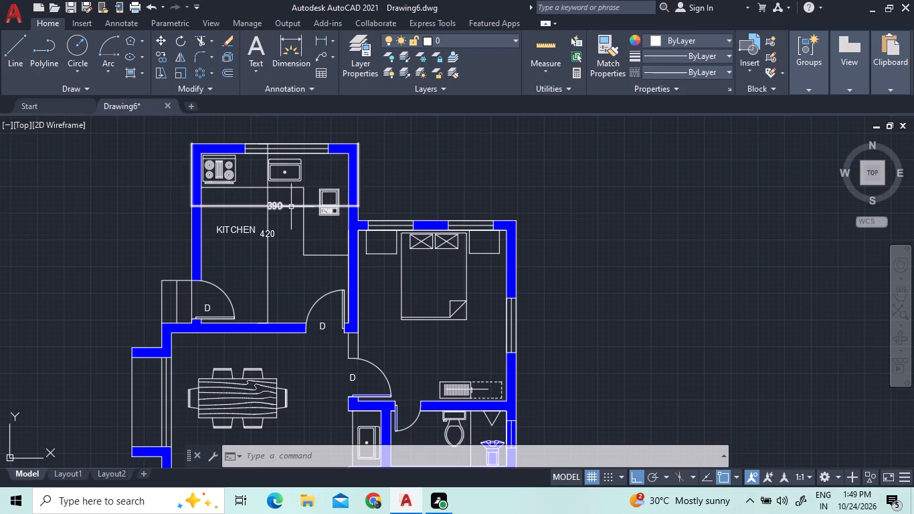
{"action": "scroll", "coordinate": [302, 191], "scroll_direction": "down", "scroll_amount": 1}
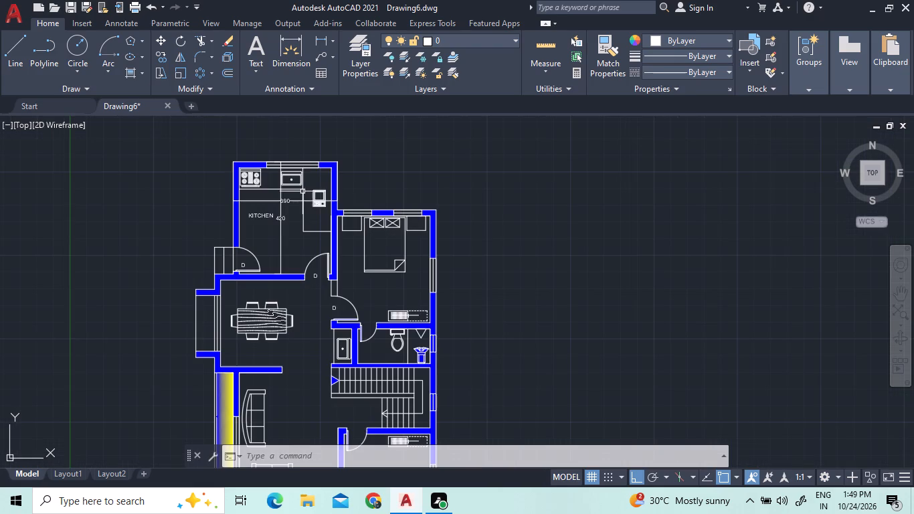
{"action": "middle_click_drag", "start_coordinate": [307, 274], "coordinate": [256, 141]}
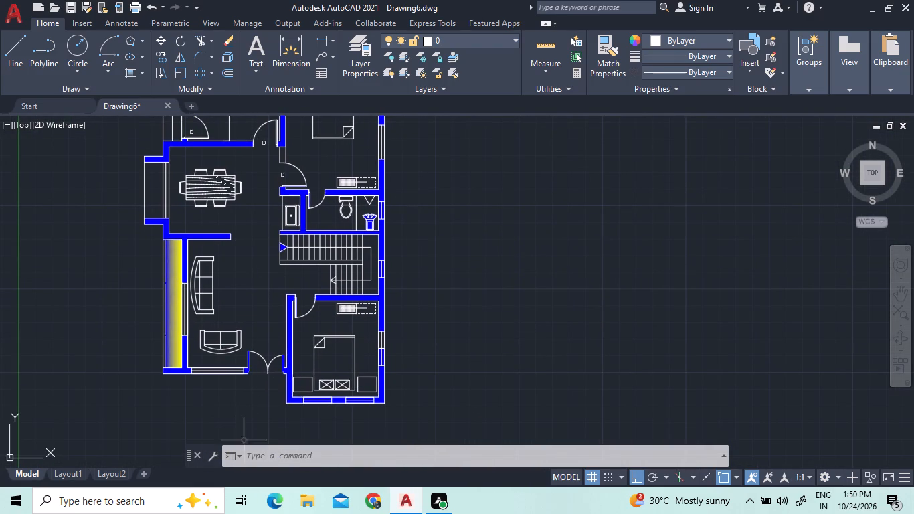
{"action": "scroll", "coordinate": [238, 475], "scroll_direction": "up", "scroll_amount": 3}
{"action": "scroll", "coordinate": [220, 402], "scroll_direction": "up", "scroll_amount": 2}
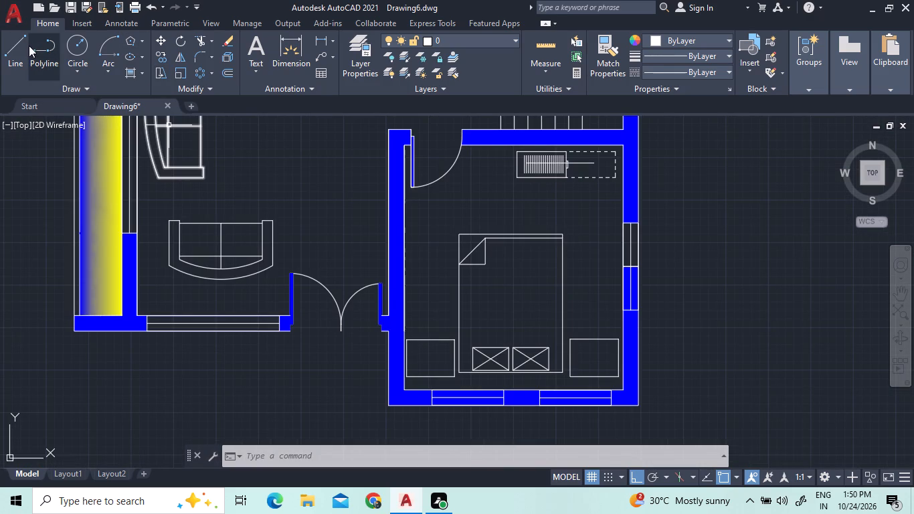
{"action": "left_click", "coordinate": [29, 46]}
{"action": "left_click", "coordinate": [2, 50]}
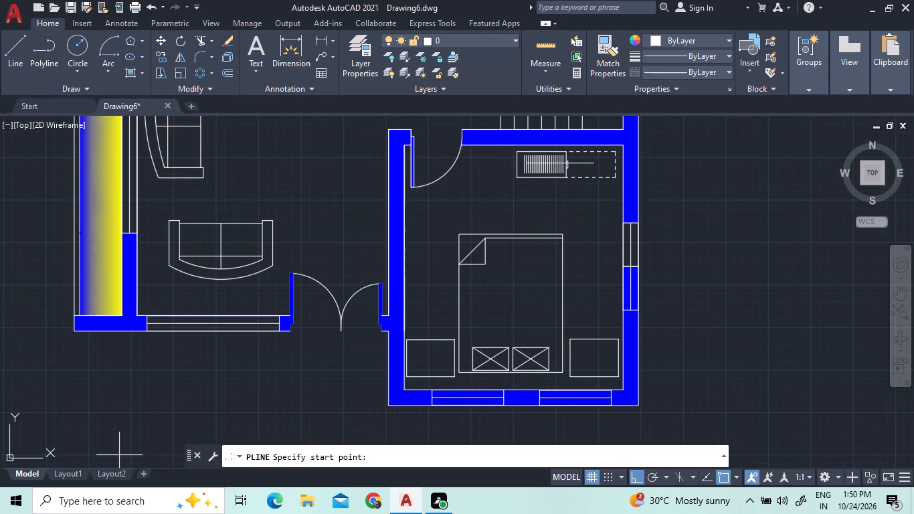
{"action": "left_click", "coordinate": [73, 333]}
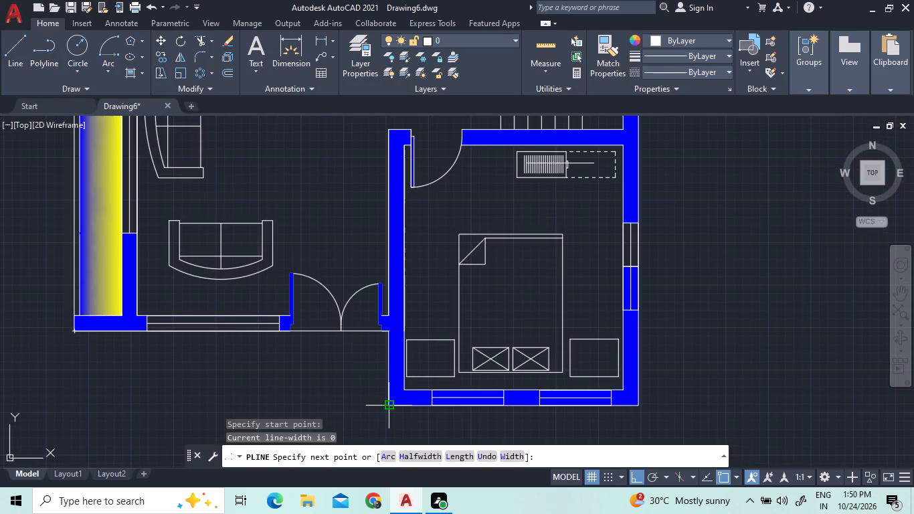
{"action": "left_click", "coordinate": [74, 406]}
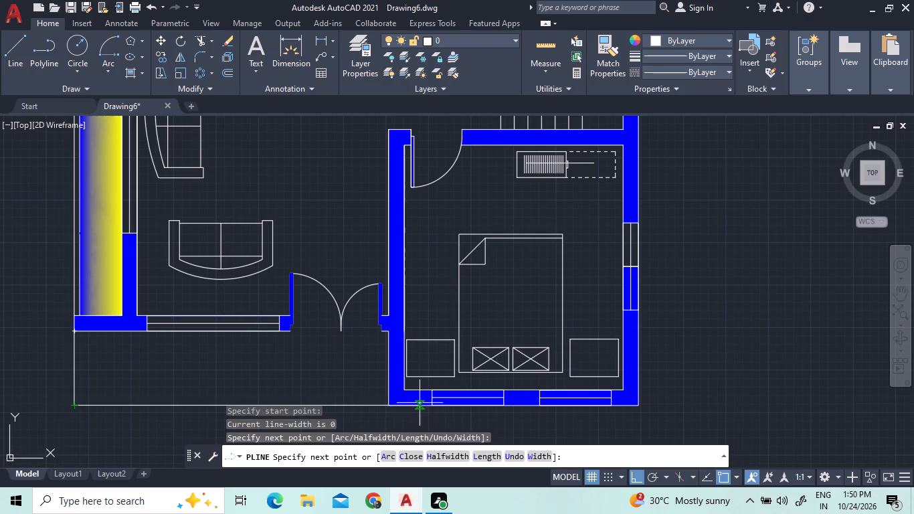
{"action": "left_click", "coordinate": [390, 404]}
{"action": "right_click", "coordinate": [325, 370]}
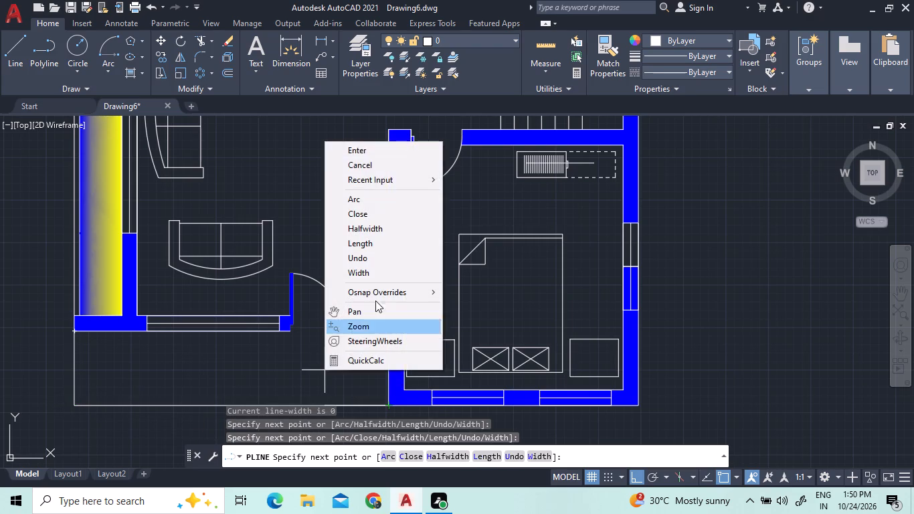
{"action": "left_click", "coordinate": [365, 156]}
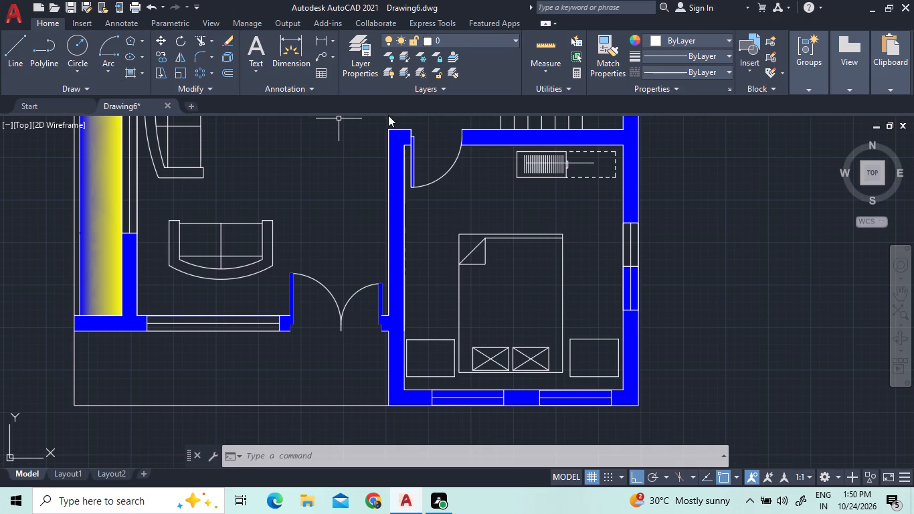
Draw three small, roughly square rectangles in a row inside the porch's west half, below the living room's front window.
{"action": "left_click", "coordinate": [139, 39]}
{"action": "left_click", "coordinate": [134, 56]}
{"action": "left_click", "coordinate": [97, 347]}
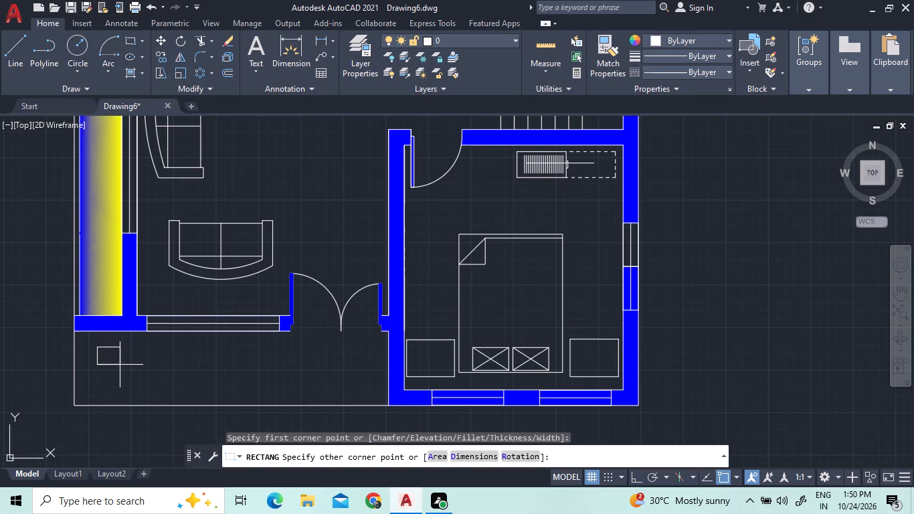
{"action": "left_click", "coordinate": [121, 369]}
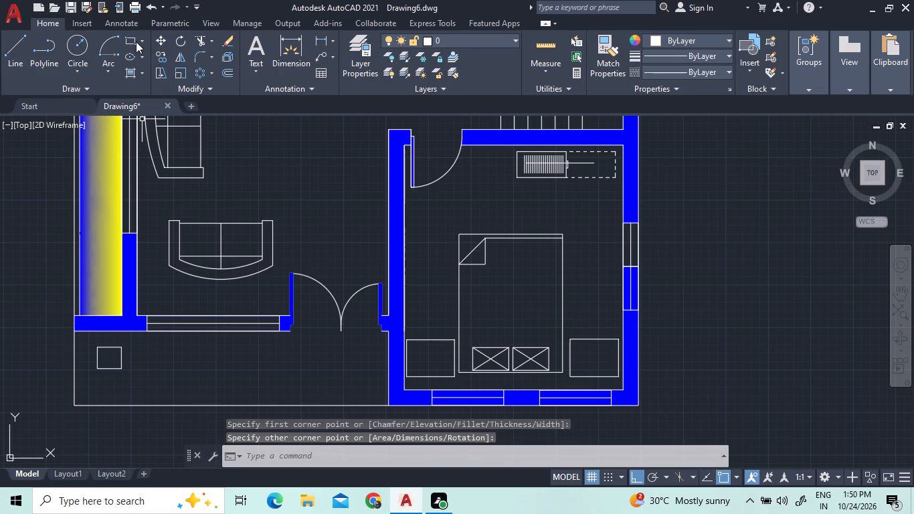
{"action": "left_click", "coordinate": [128, 41]}
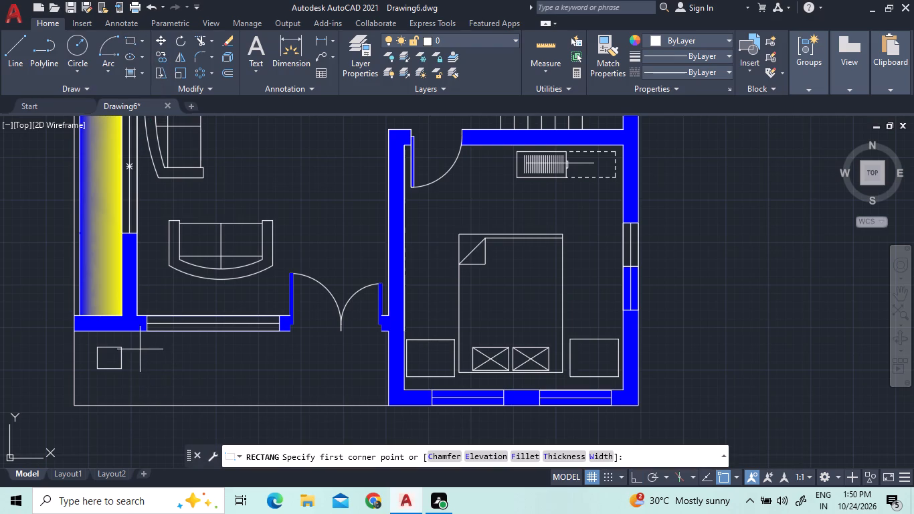
{"action": "left_click", "coordinate": [142, 347]}
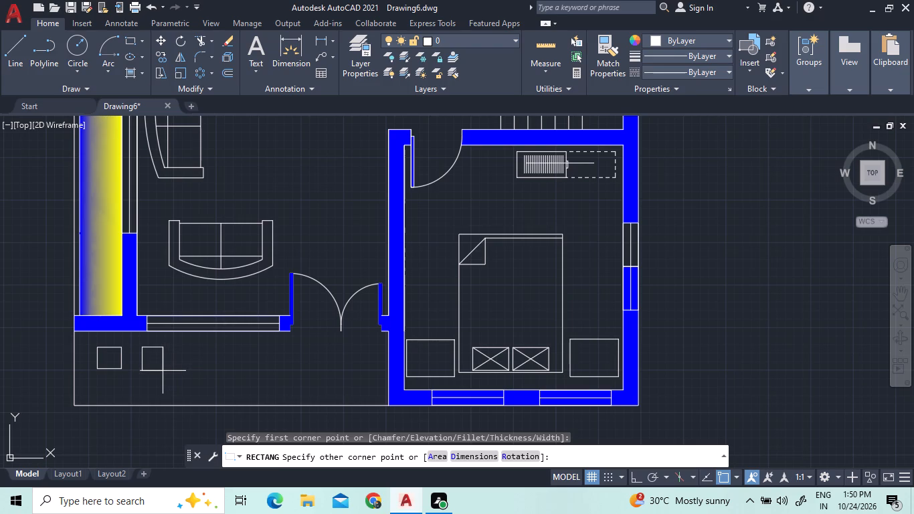
{"action": "left_click", "coordinate": [163, 371]}
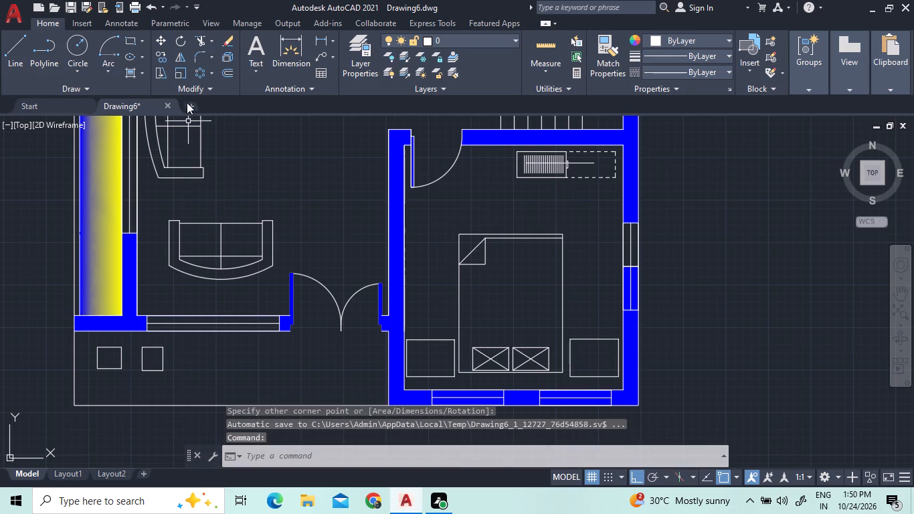
{"action": "left_click", "coordinate": [138, 42]}
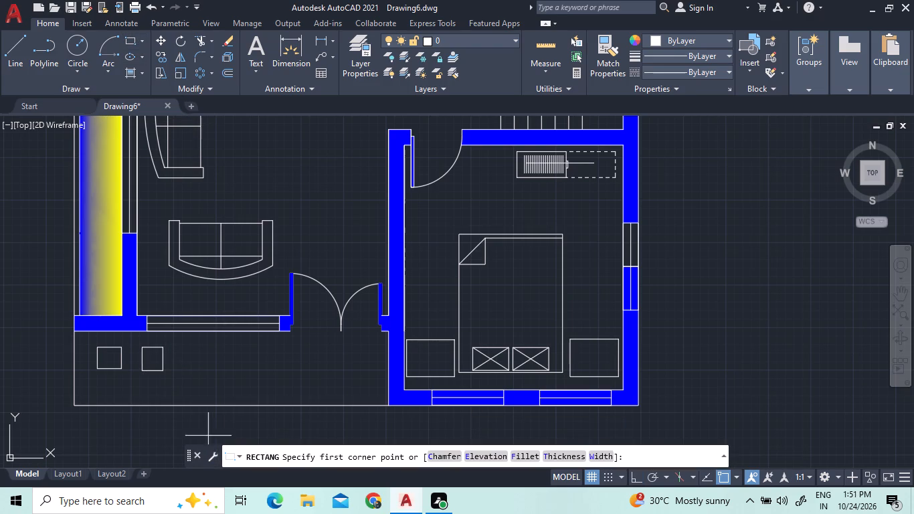
{"action": "left_click", "coordinate": [181, 347]}
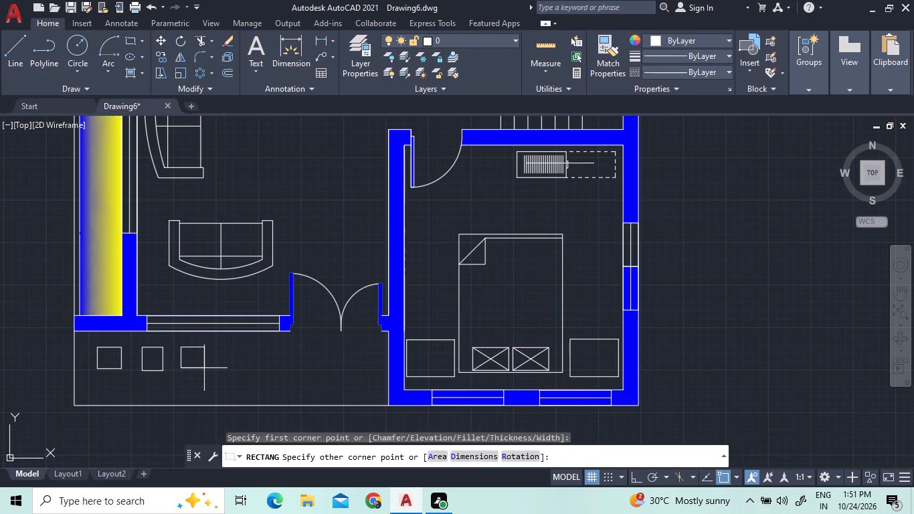
{"action": "left_click", "coordinate": [204, 369]}
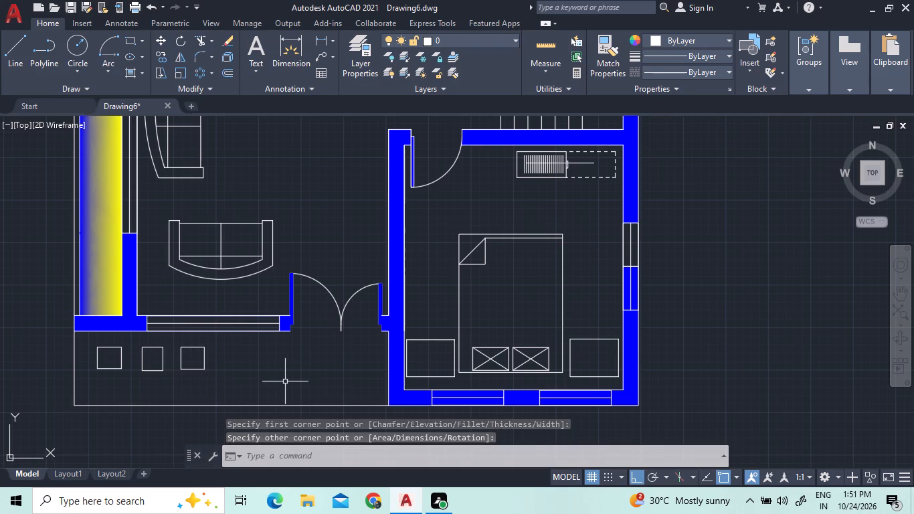
Add the multiline text label BED at height 15 on the bed in the bedroom beside the kitchen.
{"action": "scroll", "coordinate": [285, 381], "scroll_direction": "down", "scroll_amount": 2}
{"action": "scroll", "coordinate": [270, 173], "scroll_direction": "down", "scroll_amount": 2}
{"action": "middle_click_drag", "start_coordinate": [274, 140], "coordinate": [265, 241]}
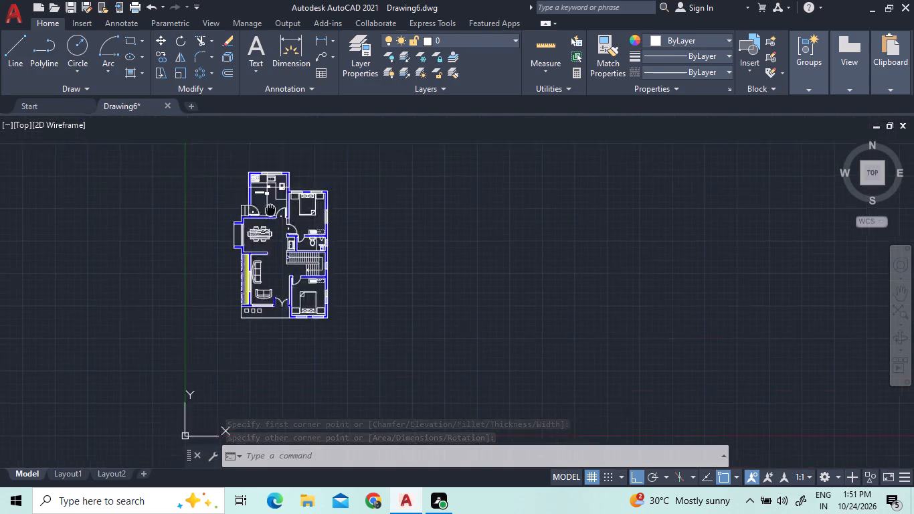
{"action": "middle_click_drag", "start_coordinate": [265, 241], "coordinate": [260, 280]}
{"action": "scroll", "coordinate": [260, 280], "scroll_direction": "up", "scroll_amount": 3}
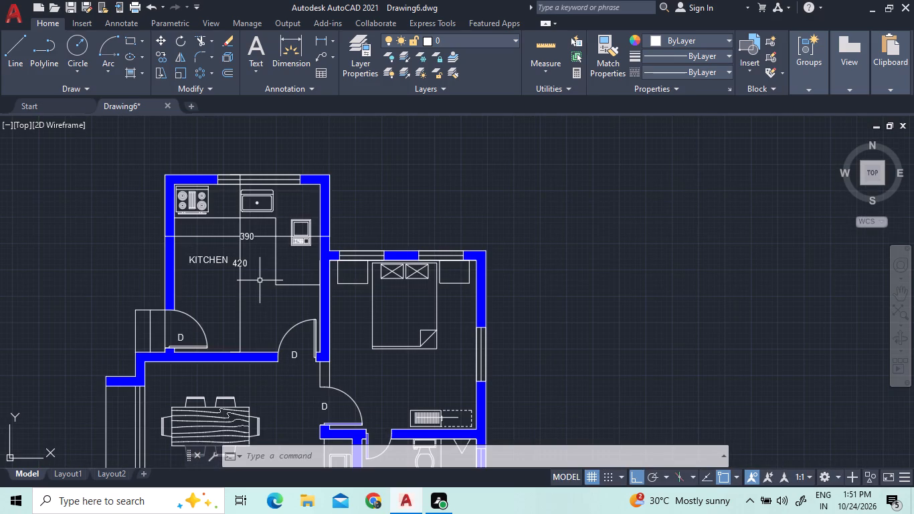
{"action": "left_click", "coordinate": [254, 48]}
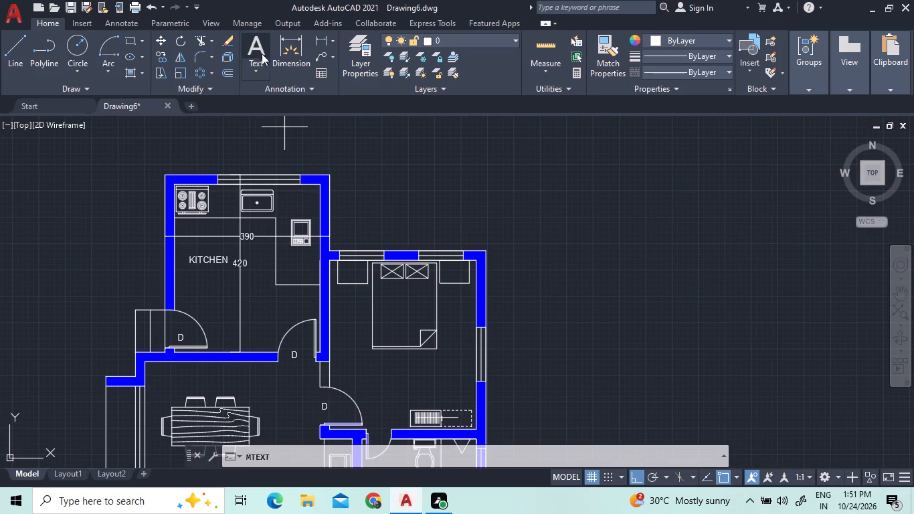
{"action": "left_click", "coordinate": [383, 305]}
{"action": "left_click", "coordinate": [422, 330]}
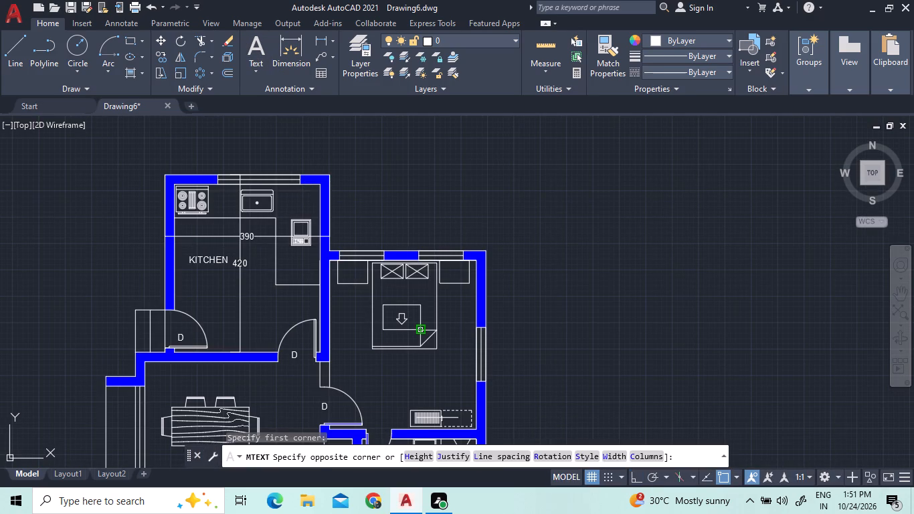
{"action": "type", "text": "BED"}
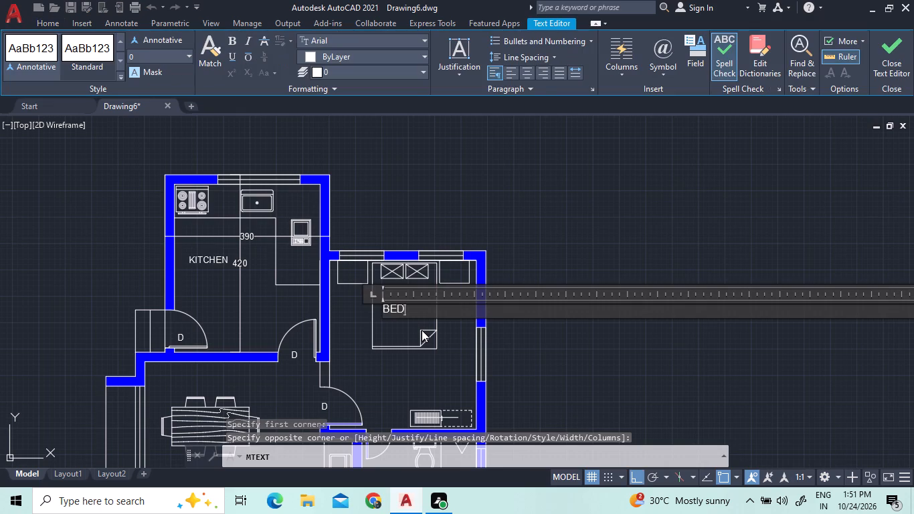
{"action": "double_click", "coordinate": [455, 309]}
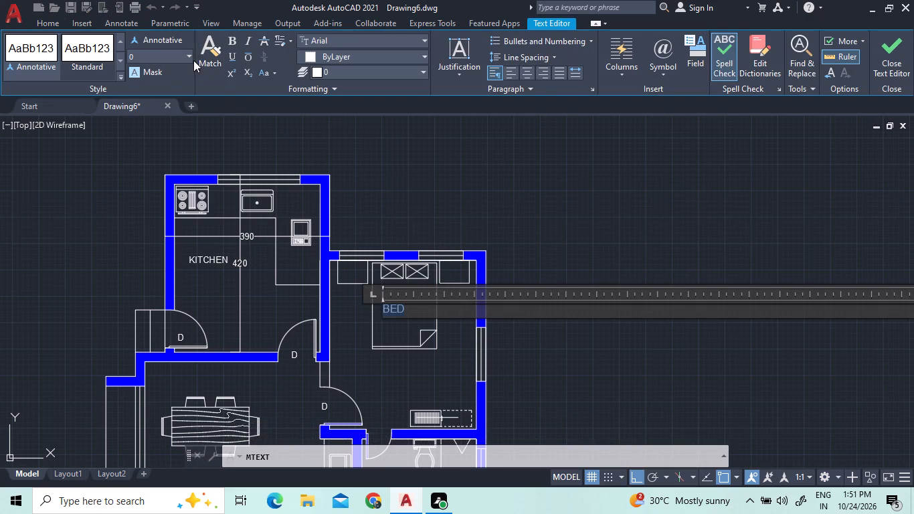
{"action": "left_click", "coordinate": [189, 58]}
{"action": "left_click", "coordinate": [177, 70]}
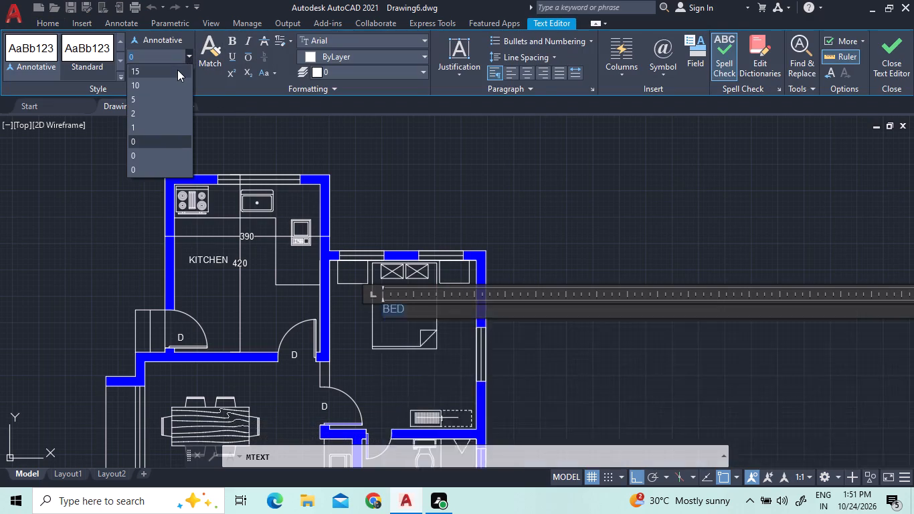
{"action": "left_click", "coordinate": [490, 204]}
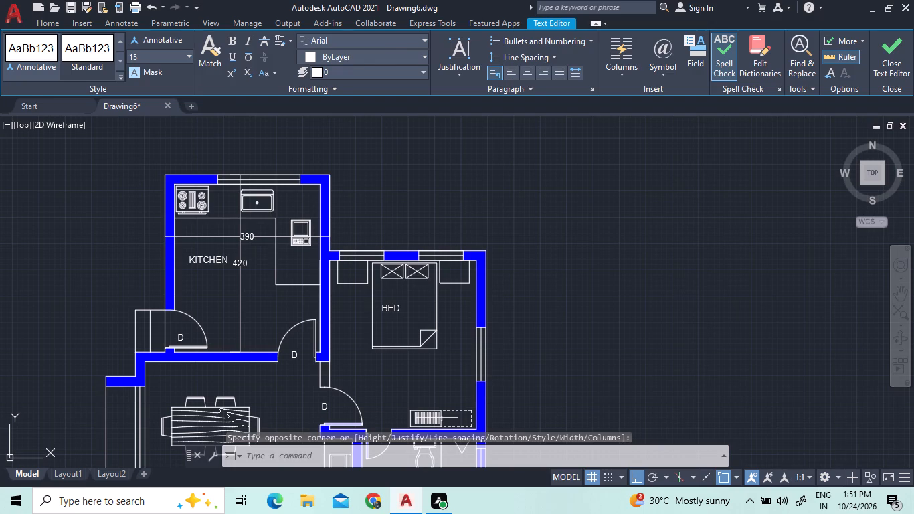
Copy the BED label straight down into the toilet and onto the bed in the front bedroom.
{"action": "left_click", "coordinate": [391, 307]}
{"action": "right_click", "coordinate": [391, 307]}
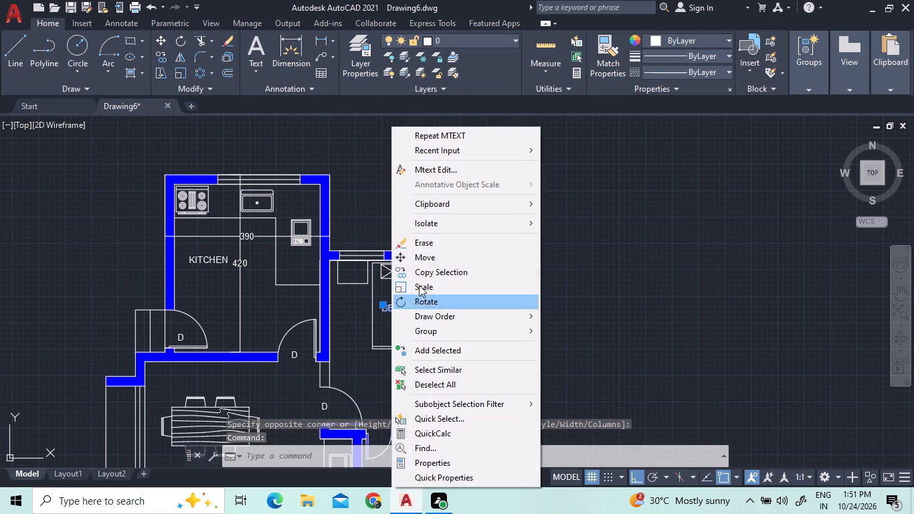
{"action": "left_click", "coordinate": [434, 266]}
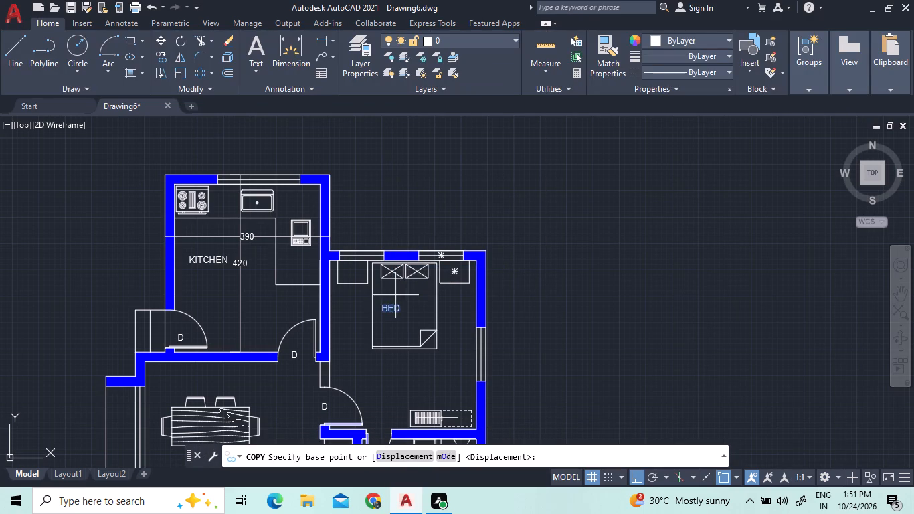
{"action": "left_click", "coordinate": [390, 305]}
{"action": "scroll", "coordinate": [400, 302], "scroll_direction": "down", "scroll_amount": 3}
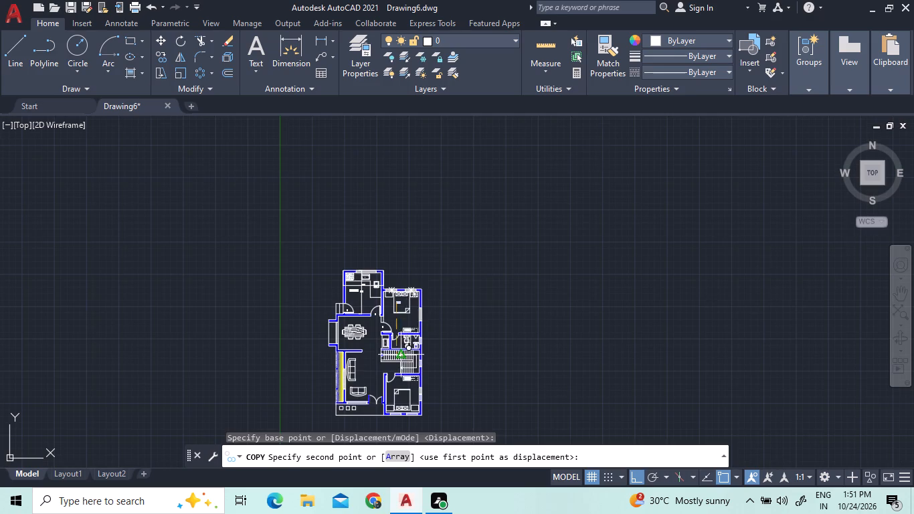
{"action": "scroll", "coordinate": [401, 355], "scroll_direction": "up", "scroll_amount": 3}
{"action": "scroll", "coordinate": [387, 298], "scroll_direction": "up", "scroll_amount": 2}
{"action": "left_click", "coordinate": [391, 311]}
{"action": "scroll", "coordinate": [403, 288], "scroll_direction": "down", "scroll_amount": 2}
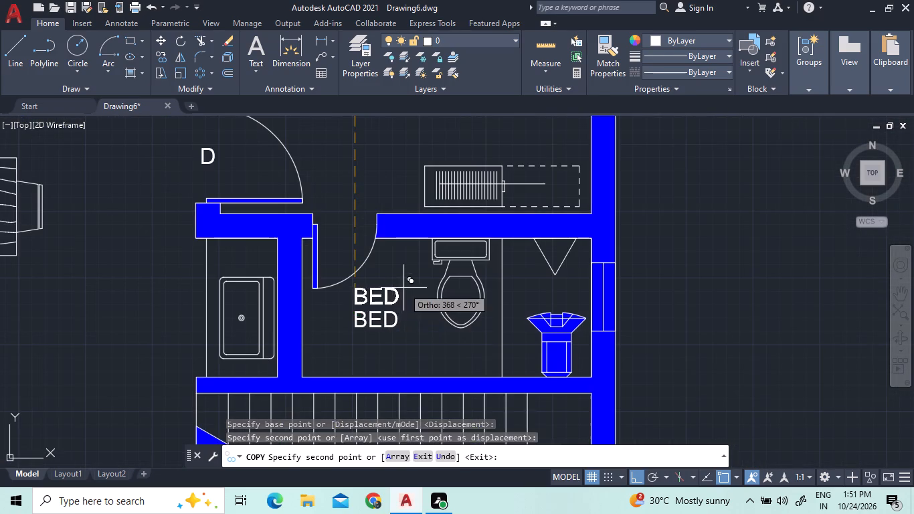
{"action": "scroll", "coordinate": [403, 288], "scroll_direction": "down", "scroll_amount": 2}
{"action": "scroll", "coordinate": [411, 344], "scroll_direction": "up", "scroll_amount": 3}
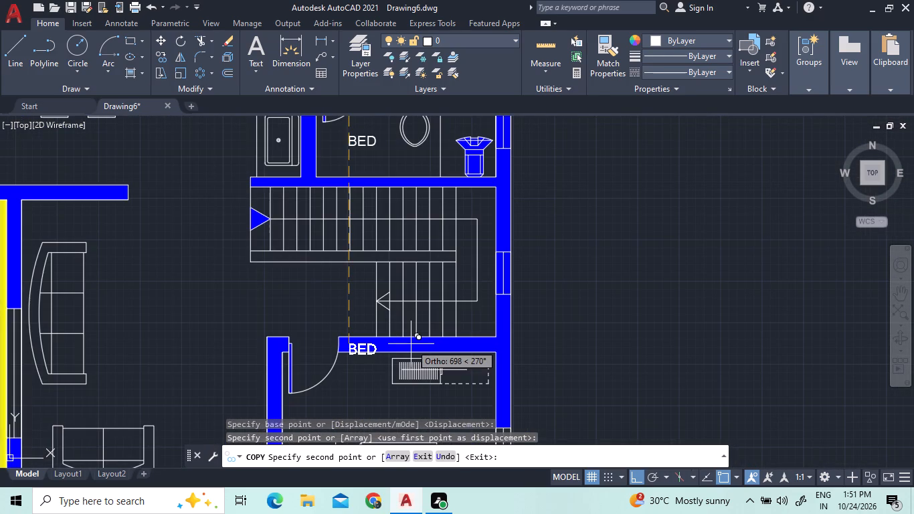
{"action": "scroll", "coordinate": [428, 298], "scroll_direction": "down", "scroll_amount": 3}
{"action": "scroll", "coordinate": [434, 369], "scroll_direction": "up", "scroll_amount": 3}
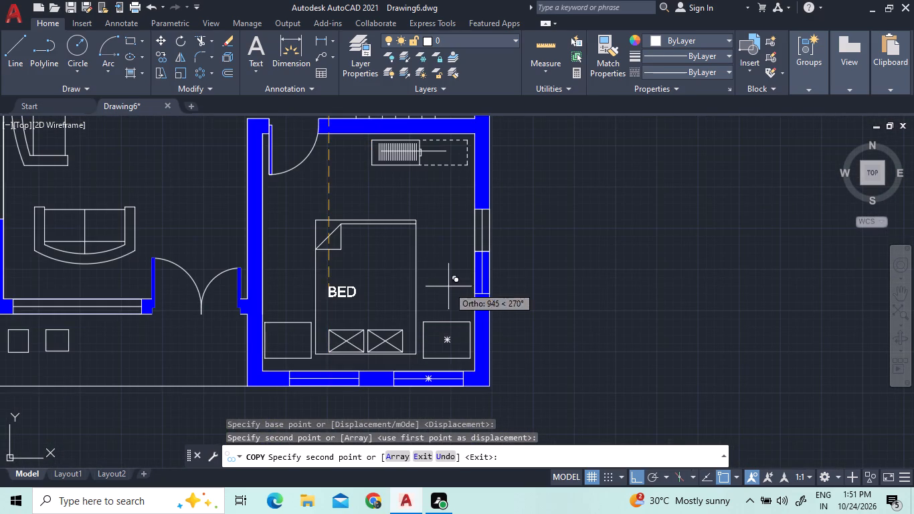
{"action": "left_click", "coordinate": [457, 272]}
With ortho off, place further BED copies above the dining table, in the living room centre and below the porch squares.
{"action": "scroll", "coordinate": [381, 358], "scroll_direction": "down", "scroll_amount": 3}
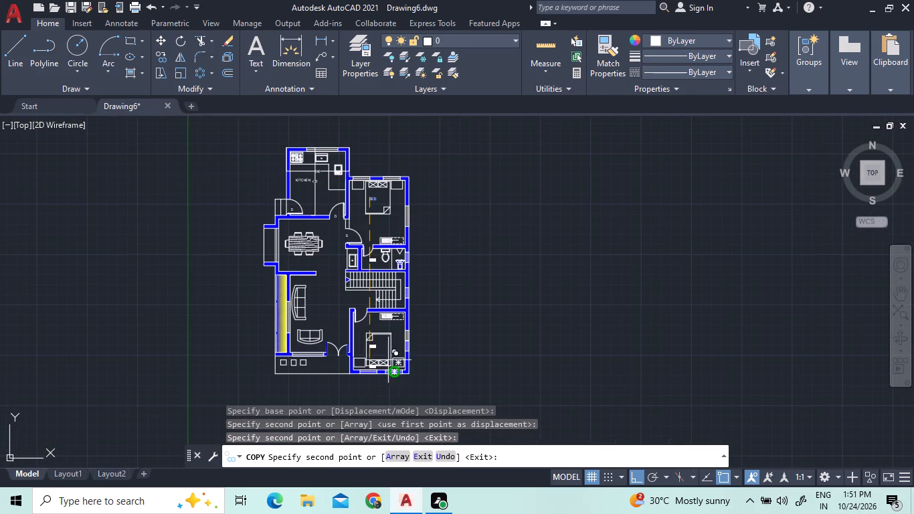
{"action": "key", "text": "F8"}
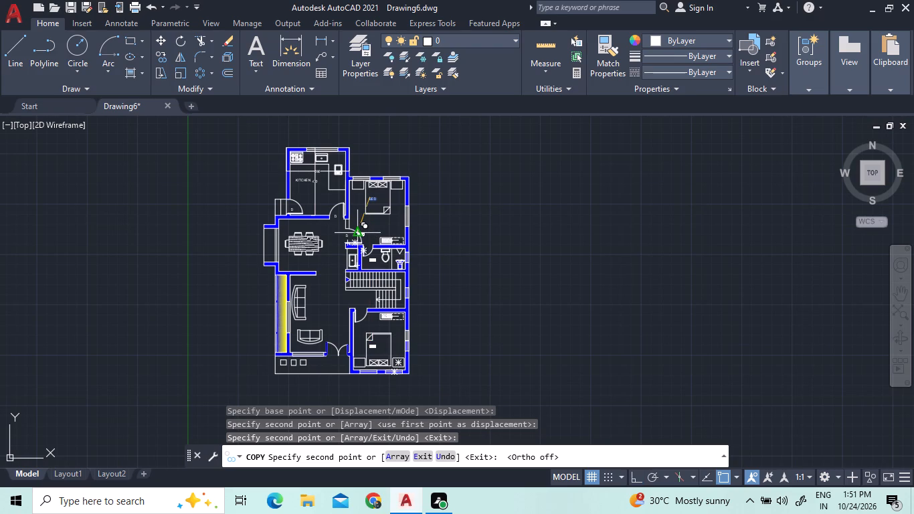
{"action": "scroll", "coordinate": [292, 222], "scroll_direction": "up", "scroll_amount": 3}
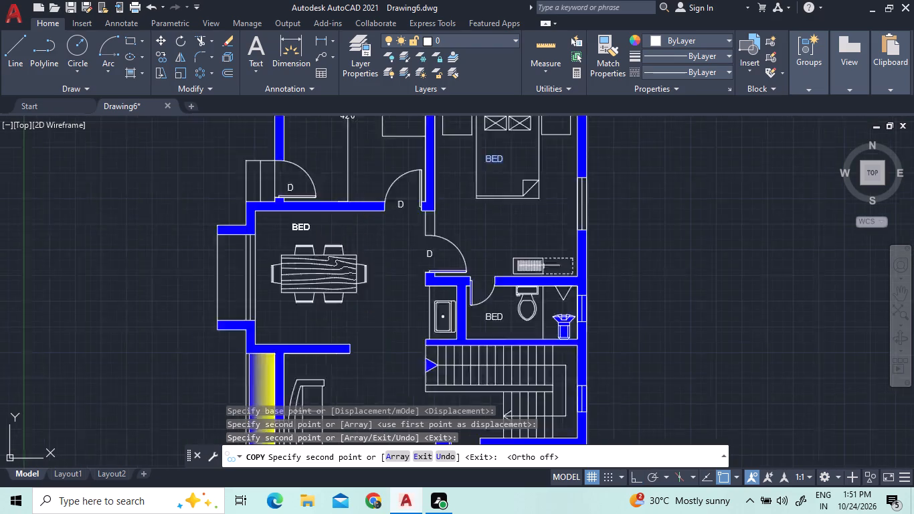
{"action": "scroll", "coordinate": [295, 232], "scroll_direction": "up", "scroll_amount": 1}
{"action": "scroll", "coordinate": [492, 309], "scroll_direction": "down", "scroll_amount": 2}
{"action": "scroll", "coordinate": [446, 321], "scroll_direction": "up", "scroll_amount": 3}
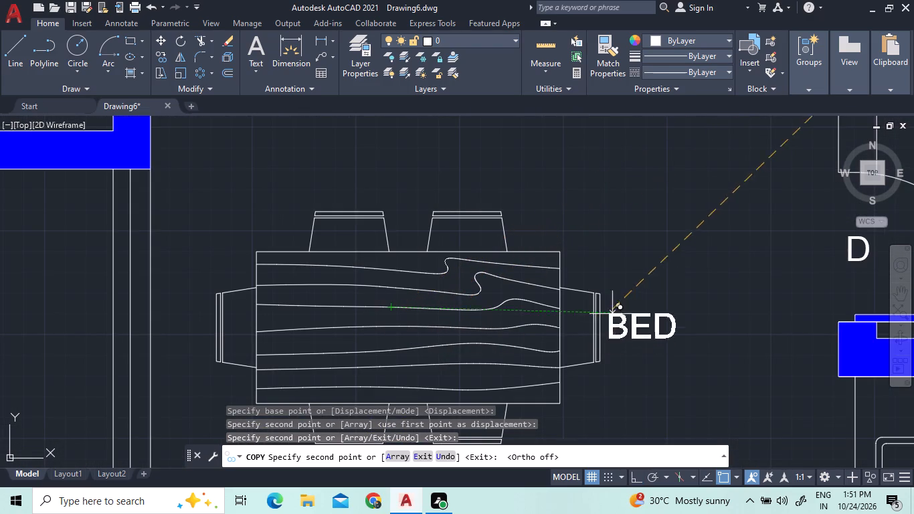
{"action": "left_click", "coordinate": [385, 171]}
{"action": "scroll", "coordinate": [418, 151], "scroll_direction": "down", "scroll_amount": 4}
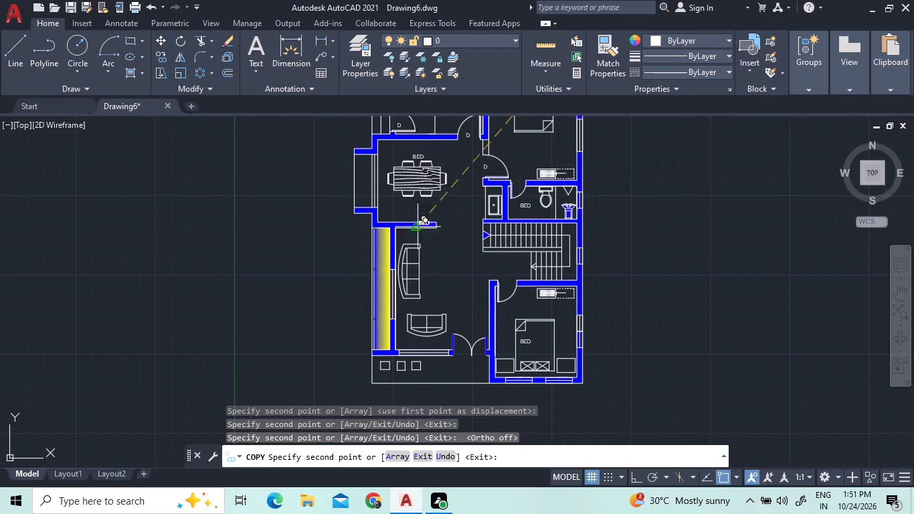
{"action": "left_click", "coordinate": [437, 280]}
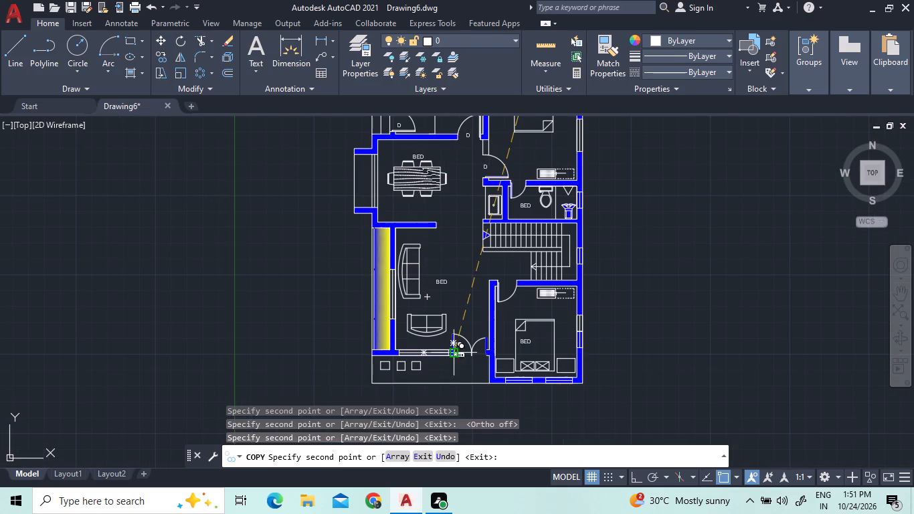
{"action": "scroll", "coordinate": [416, 378], "scroll_direction": "up", "scroll_amount": 4}
{"action": "left_click", "coordinate": [367, 355]}
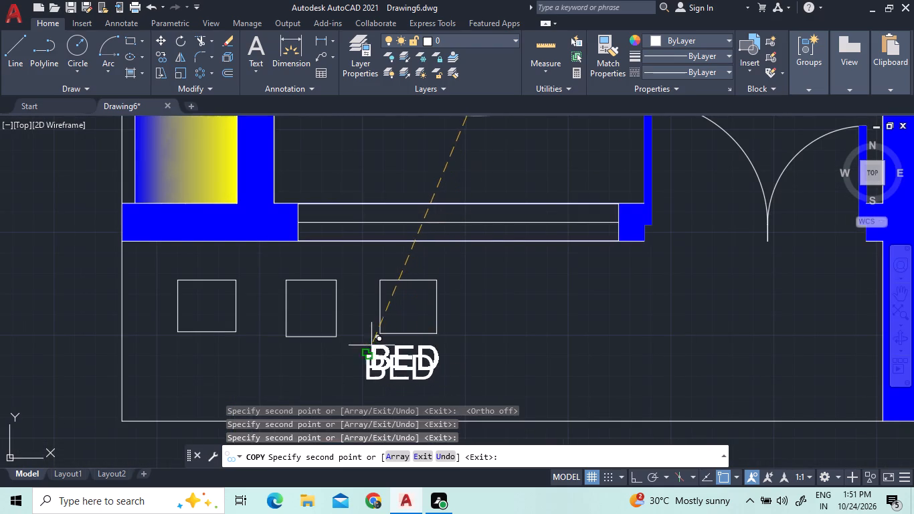
Place one more BED copy just west of the staircase's starting arrow and finish copying.
{"action": "scroll", "coordinate": [478, 187], "scroll_direction": "down", "scroll_amount": 1}
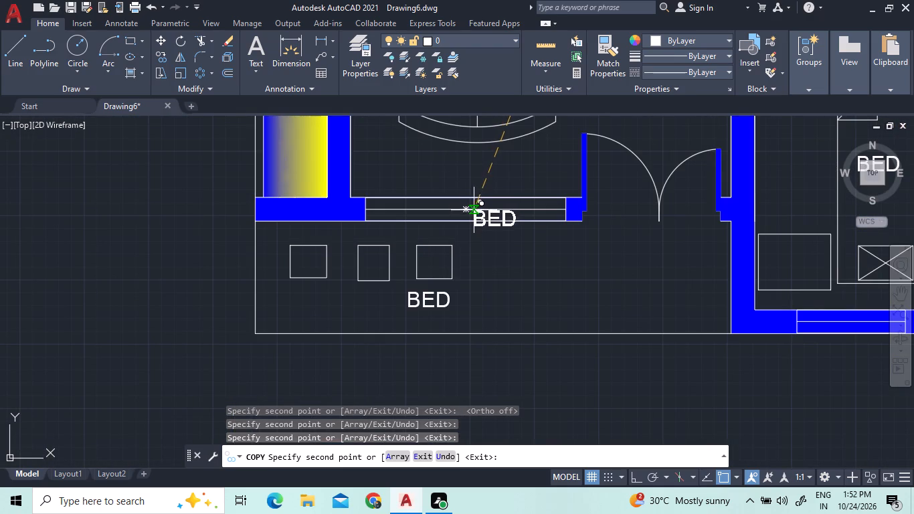
{"action": "scroll", "coordinate": [563, 366], "scroll_direction": "down", "scroll_amount": 2}
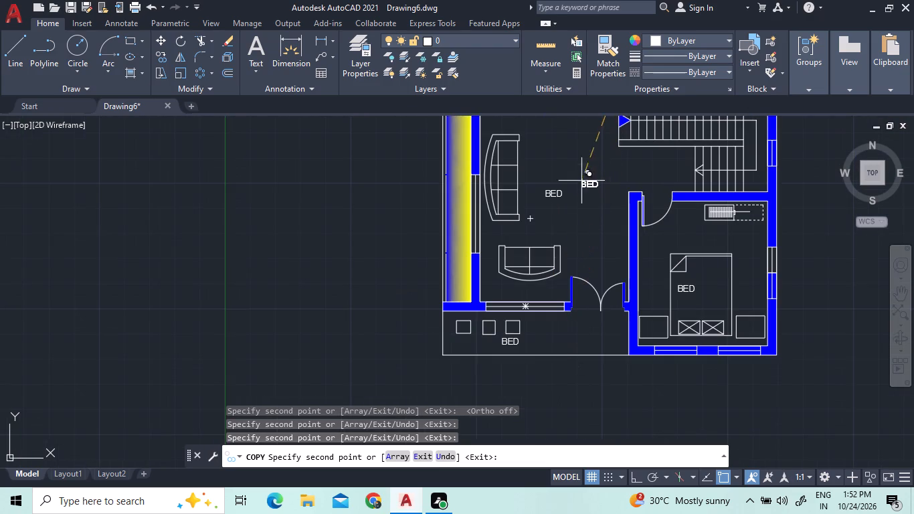
{"action": "scroll", "coordinate": [587, 216], "scroll_direction": "down", "scroll_amount": 1}
{"action": "scroll", "coordinate": [584, 153], "scroll_direction": "up", "scroll_amount": 2}
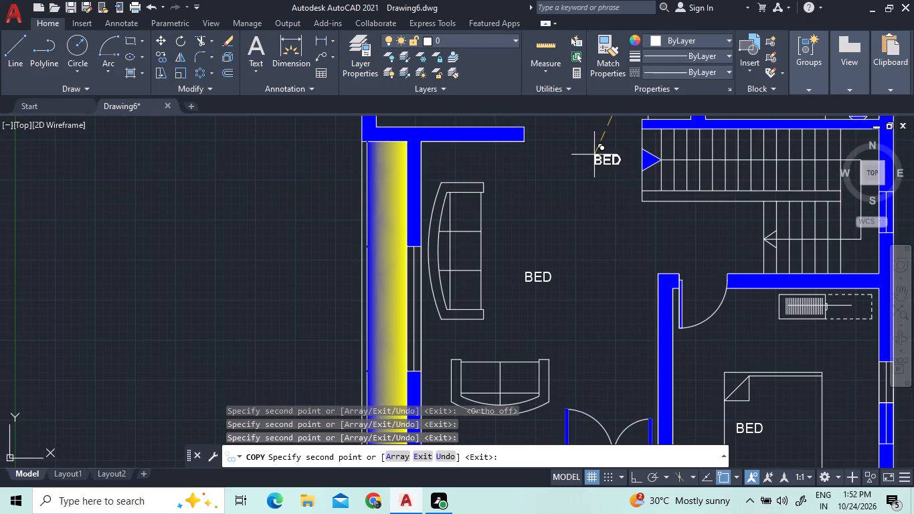
{"action": "left_click", "coordinate": [599, 157]}
{"action": "scroll", "coordinate": [539, 386], "scroll_direction": "down", "scroll_amount": 3}
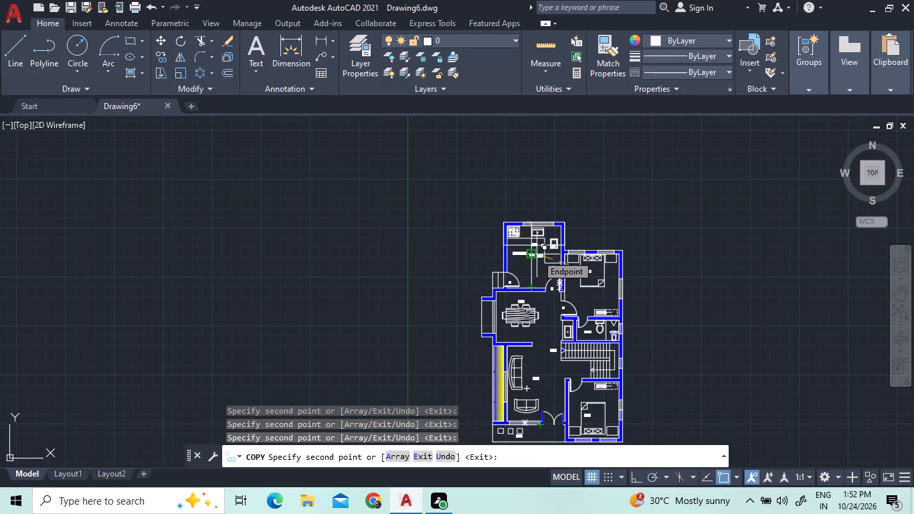
{"action": "scroll", "coordinate": [614, 248], "scroll_direction": "up", "scroll_amount": 2}
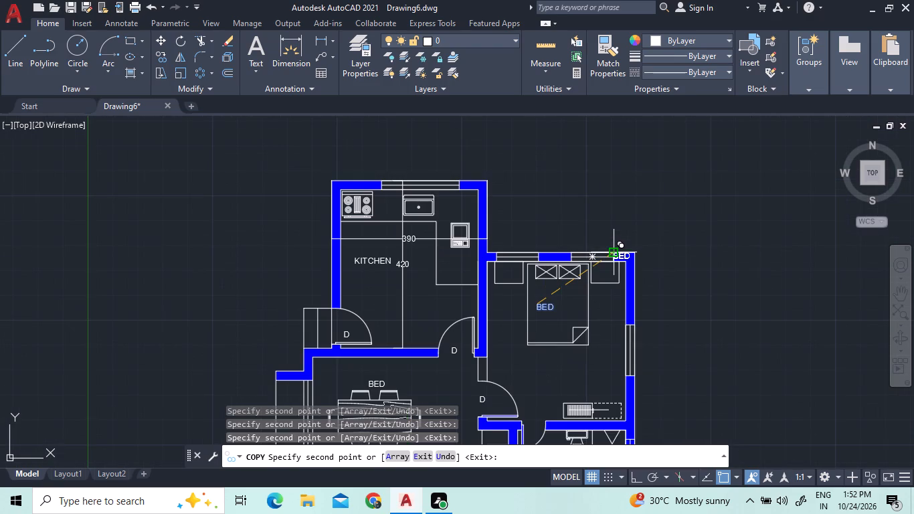
{"action": "scroll", "coordinate": [514, 309], "scroll_direction": "up", "scroll_amount": 2}
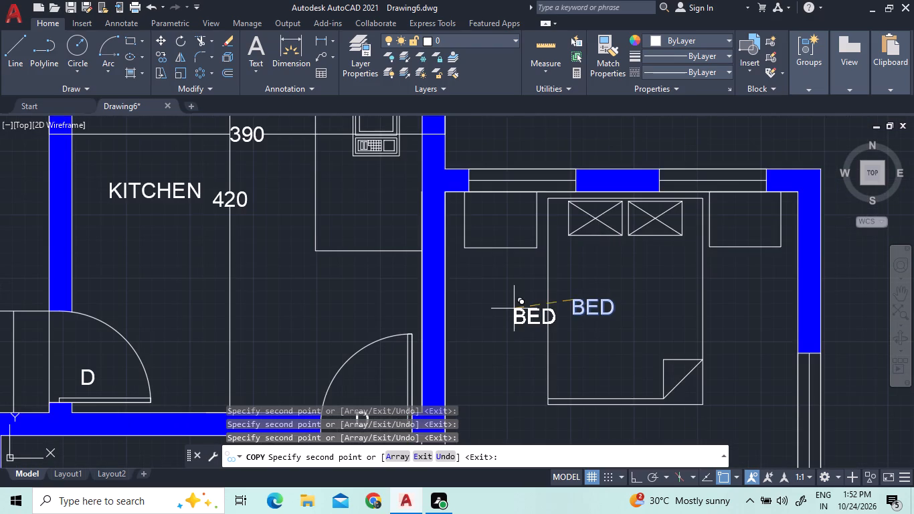
{"action": "scroll", "coordinate": [435, 329], "scroll_direction": "down", "scroll_amount": 2}
{"action": "scroll", "coordinate": [599, 268], "scroll_direction": "up", "scroll_amount": 2}
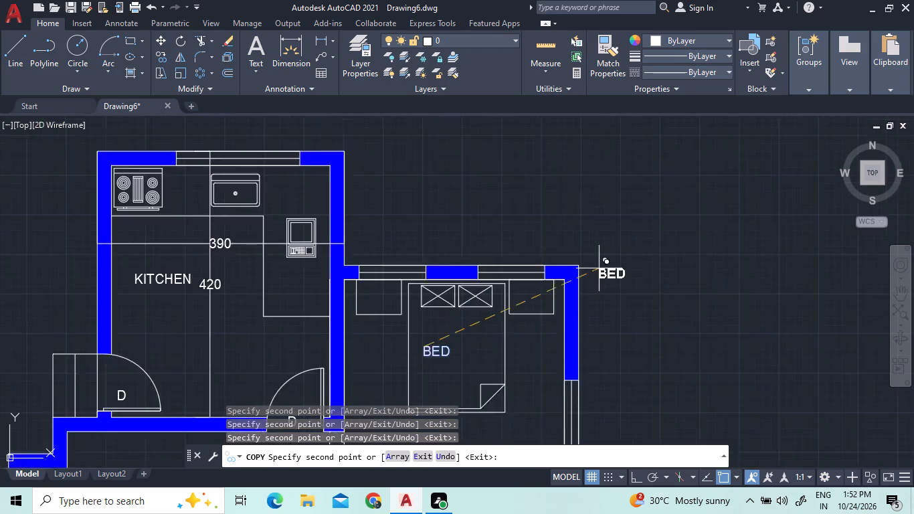
{"action": "scroll", "coordinate": [600, 273], "scroll_direction": "down", "scroll_amount": 2}
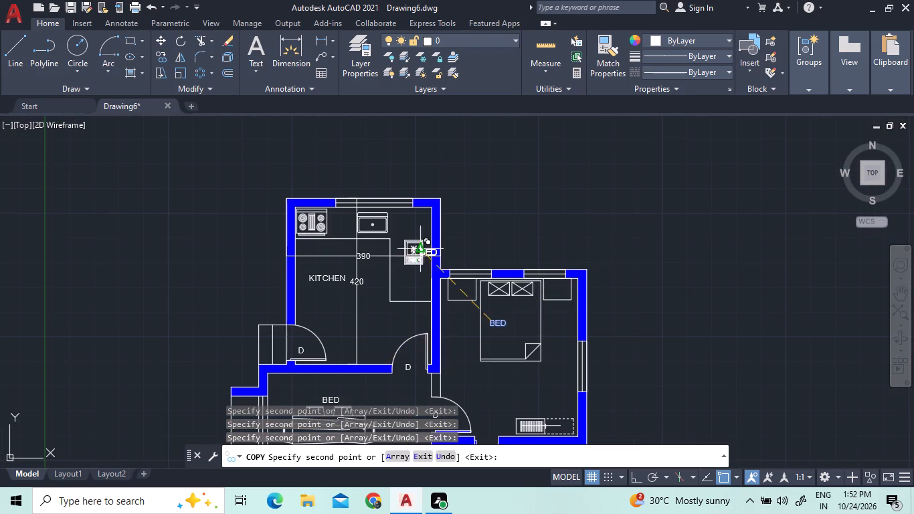
{"action": "scroll", "coordinate": [421, 248], "scroll_direction": "down", "scroll_amount": 2}
{"action": "scroll", "coordinate": [438, 344], "scroll_direction": "down", "scroll_amount": 3}
{"action": "scroll", "coordinate": [445, 400], "scroll_direction": "up", "scroll_amount": 3}
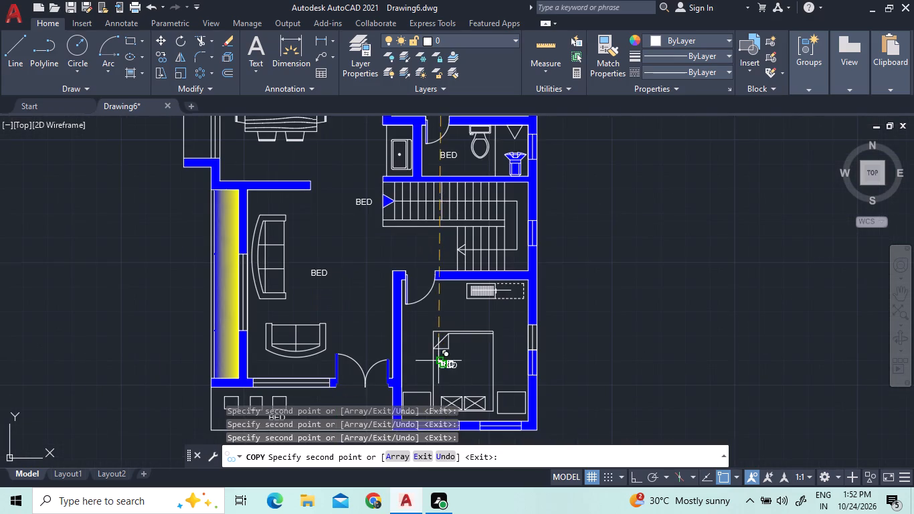
{"action": "right_click", "coordinate": [436, 318]}
{"action": "left_click", "coordinate": [476, 149]}
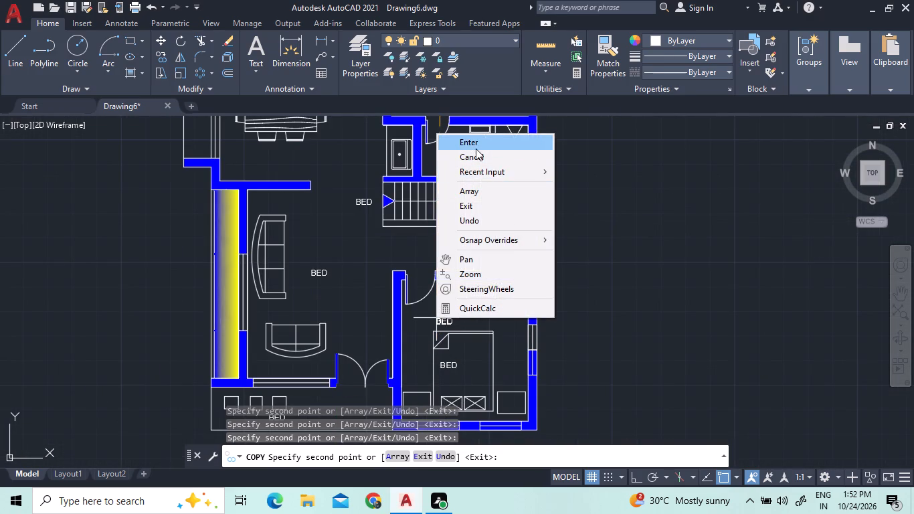
Change the copied BED label in the toilet to TOILET.
{"action": "triple_click", "coordinate": [446, 155]}
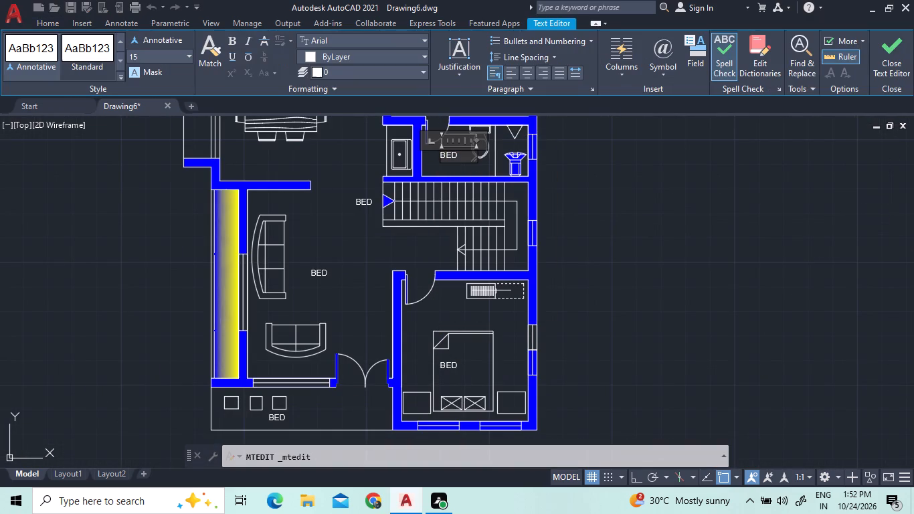
{"action": "key", "text": "Right"}
{"action": "key", "text": "Right"}
{"action": "key", "text": "BackSpace"}
{"action": "key", "text": "BackSpace"}
{"action": "key", "text": "BackSpace"}
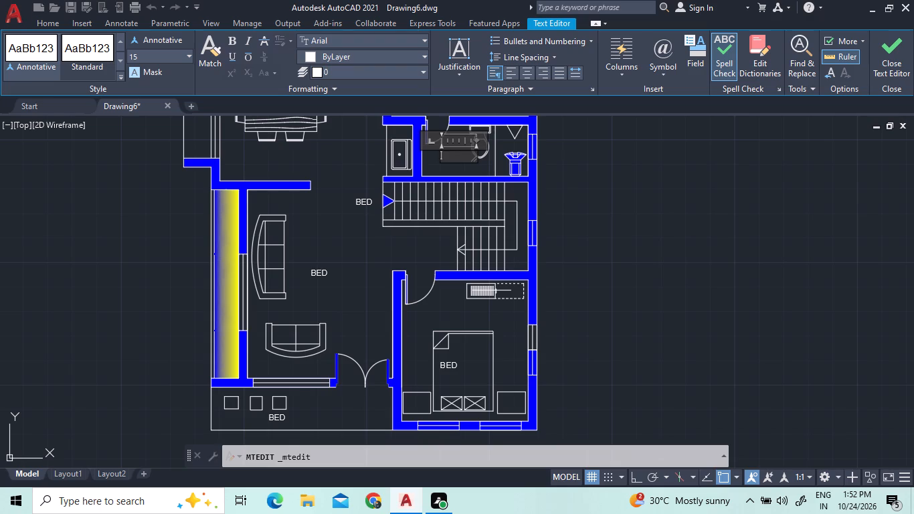
{"action": "type", "text": "TOILR"}
{"action": "key", "text": "BackSpace"}
{"action": "type", "text": "ET"}
{"action": "left_click", "coordinate": [371, 203]}
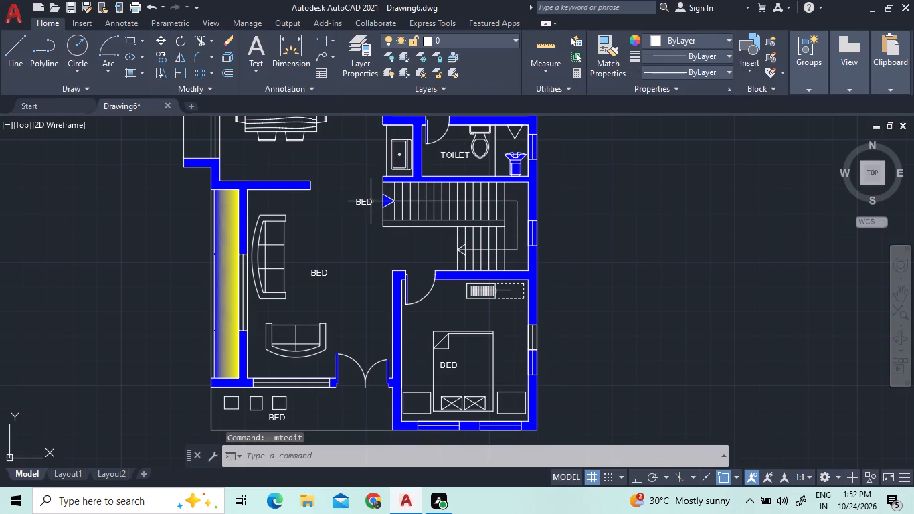
Change the BED label beside the staircase's starting arrow to UP.
{"action": "triple_click", "coordinate": [367, 203]}
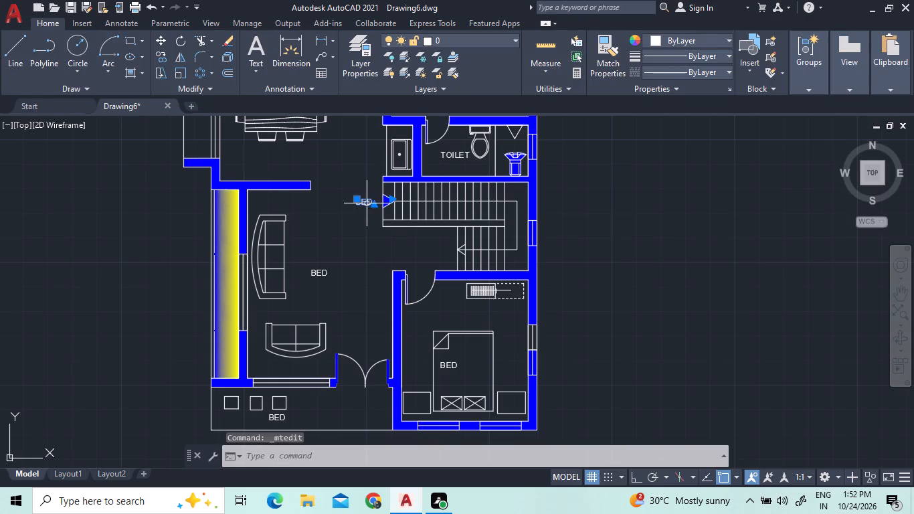
{"action": "left_click", "coordinate": [367, 203]}
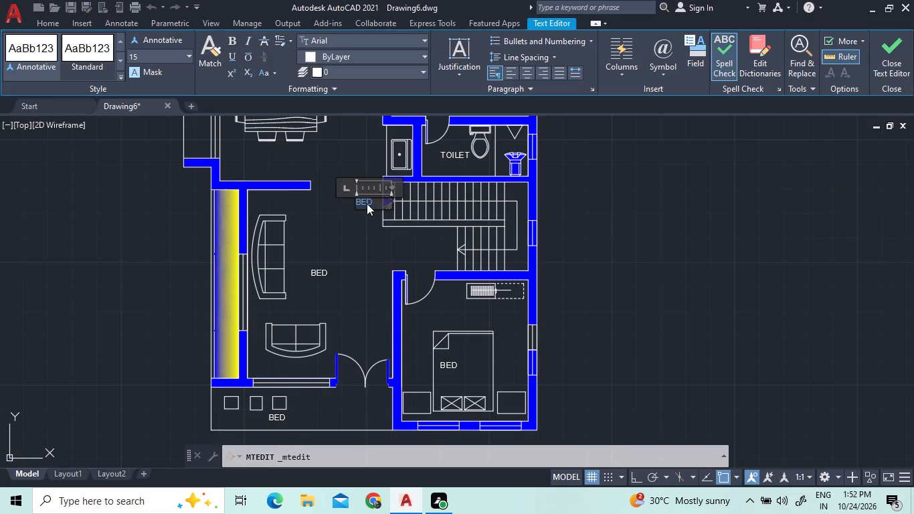
{"action": "type", "text": "UP"}
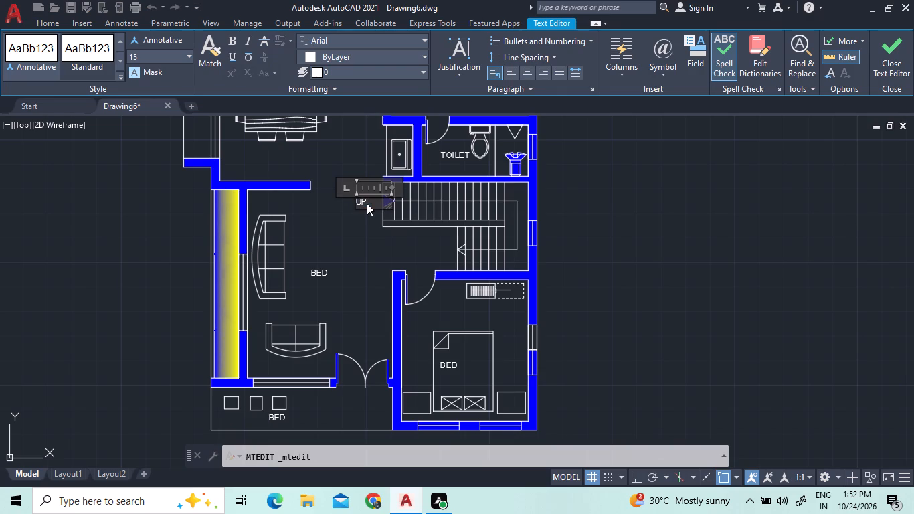
Change the copied BED label in the centre of the living room to LIVING.
{"action": "triple_click", "coordinate": [316, 268]}
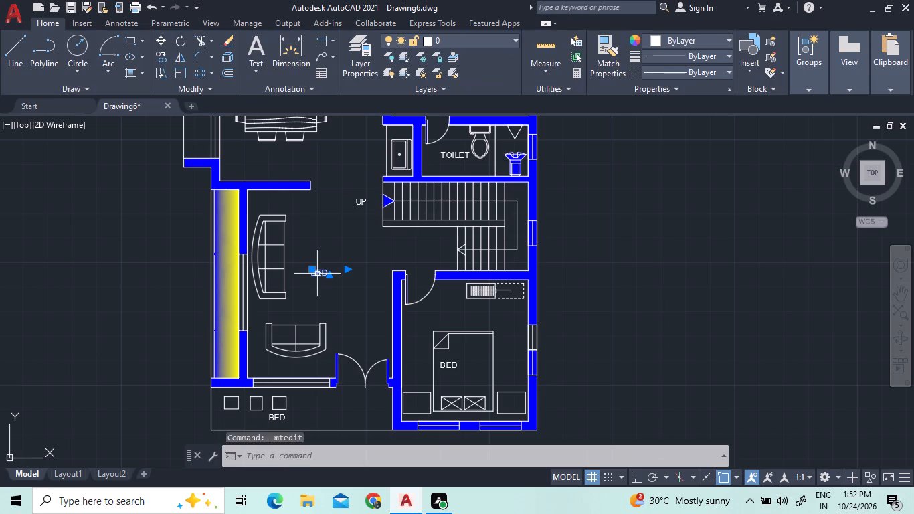
{"action": "triple_click", "coordinate": [321, 276]}
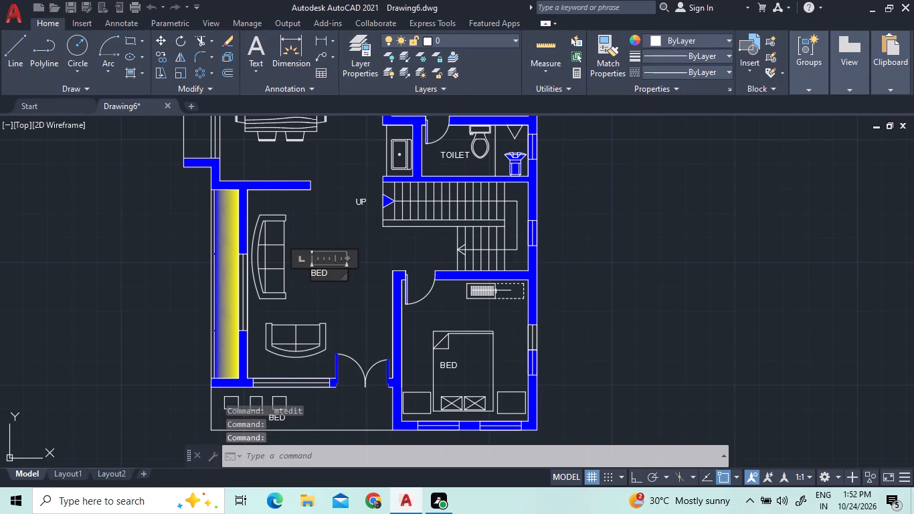
{"action": "scroll", "coordinate": [321, 276], "scroll_direction": "up", "scroll_amount": 4}
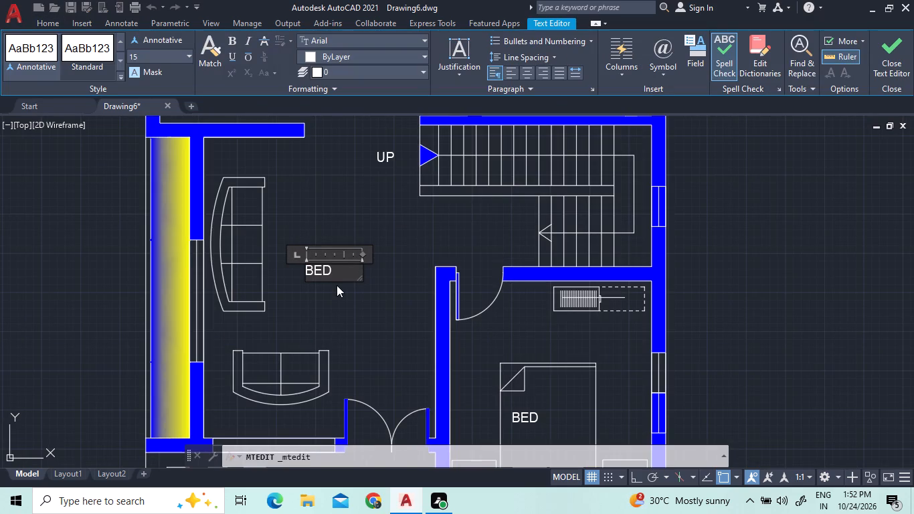
{"action": "key", "text": "Right"}
{"action": "key", "text": "BackSpace"}
{"action": "key", "text": "BackSpace"}
{"action": "key", "text": "BackSpace"}
{"action": "key", "text": "BackSpace"}
{"action": "type", "text": "LIVING"}
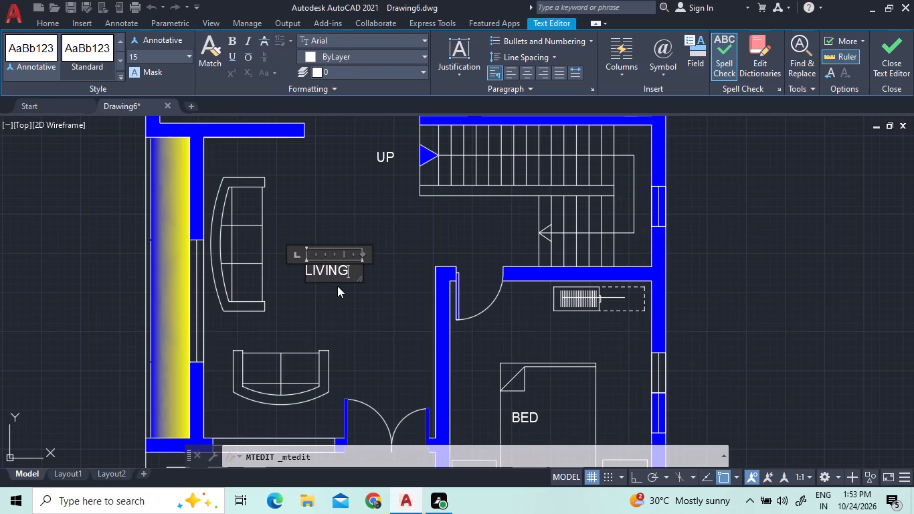
{"action": "key", "text": "space"}
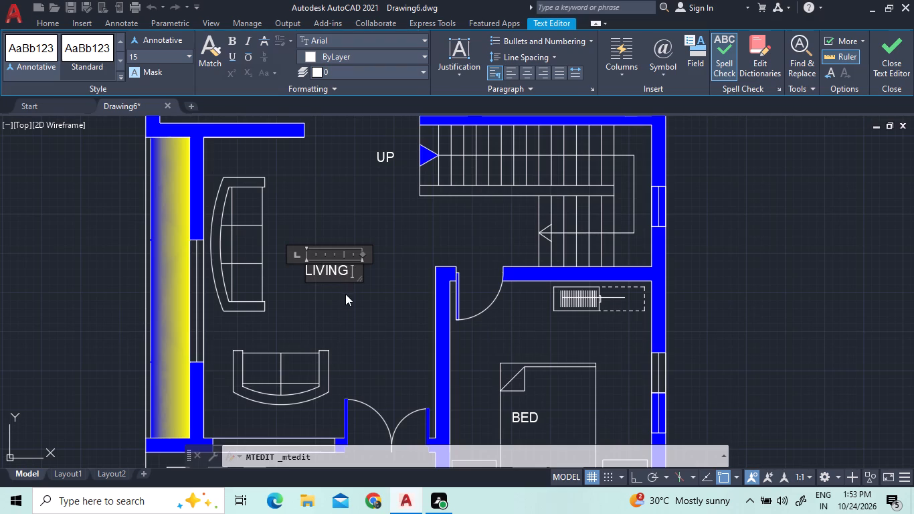
{"action": "left_click", "coordinate": [347, 297]}
Change the copied BED label above the dining table to DINING.
{"action": "scroll", "coordinate": [405, 270], "scroll_direction": "down", "scroll_amount": 2}
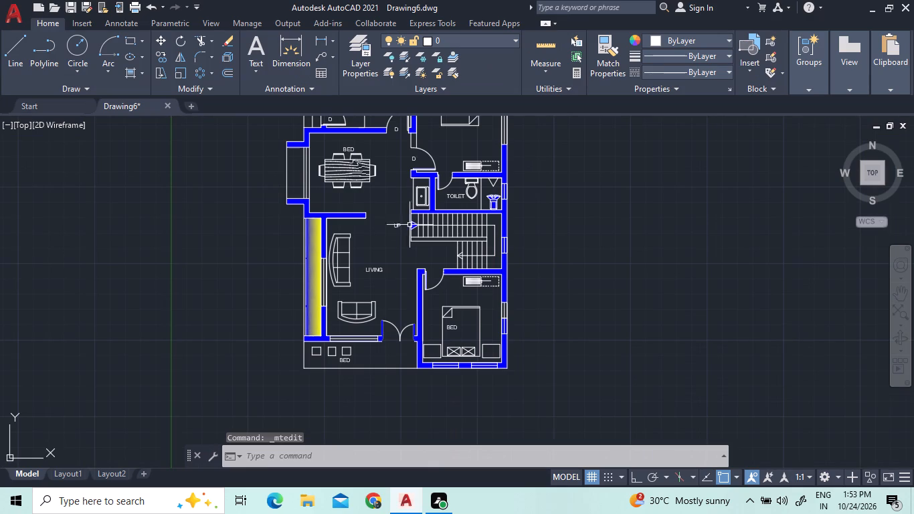
{"action": "scroll", "coordinate": [354, 137], "scroll_direction": "up", "scroll_amount": 3}
{"action": "scroll", "coordinate": [321, 201], "scroll_direction": "up", "scroll_amount": 1}
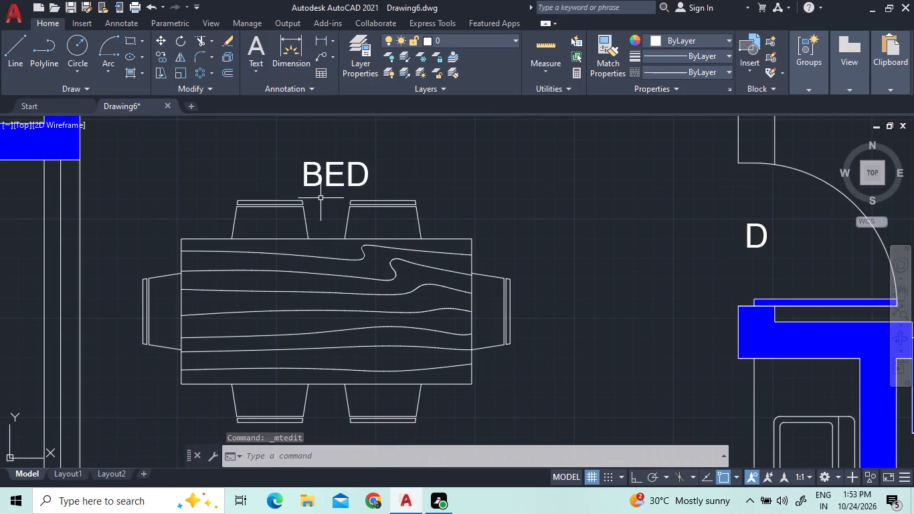
{"action": "double_click", "coordinate": [317, 174]}
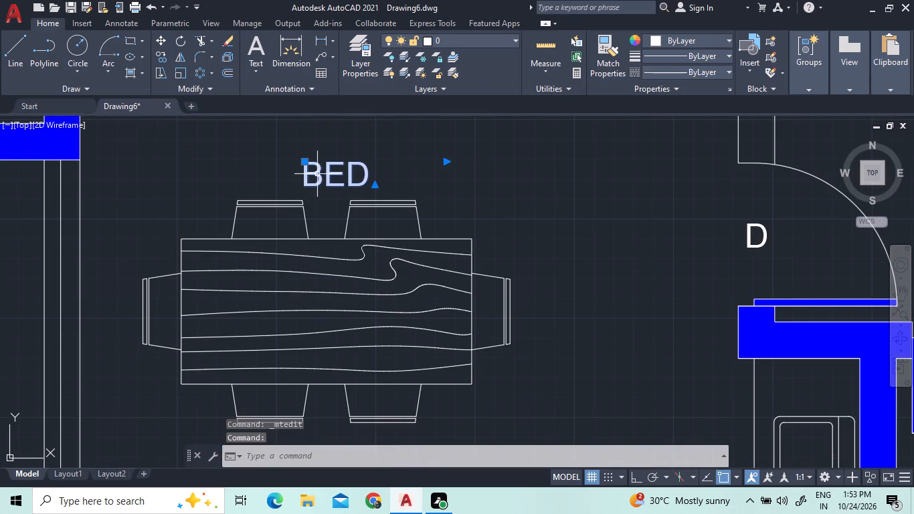
{"action": "left_click", "coordinate": [317, 174]}
{"action": "left_click", "coordinate": [317, 174]}
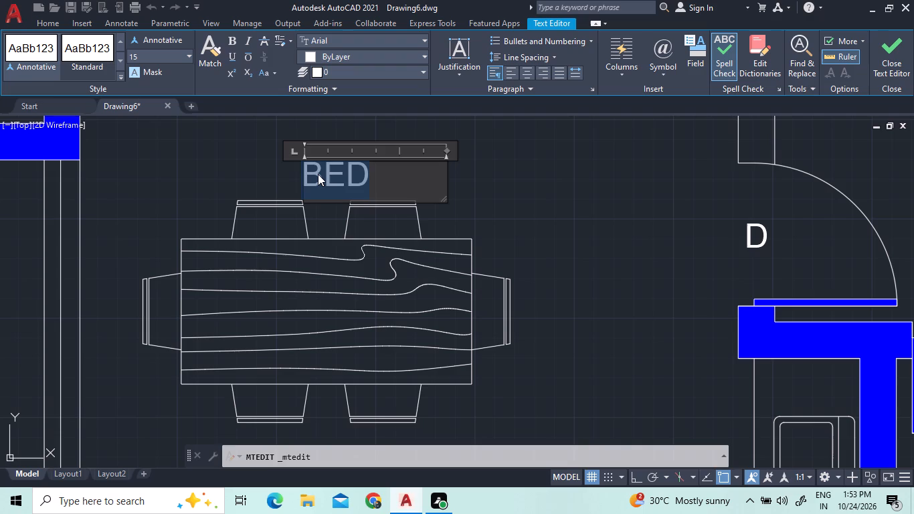
{"action": "type", "text": "DINING"}
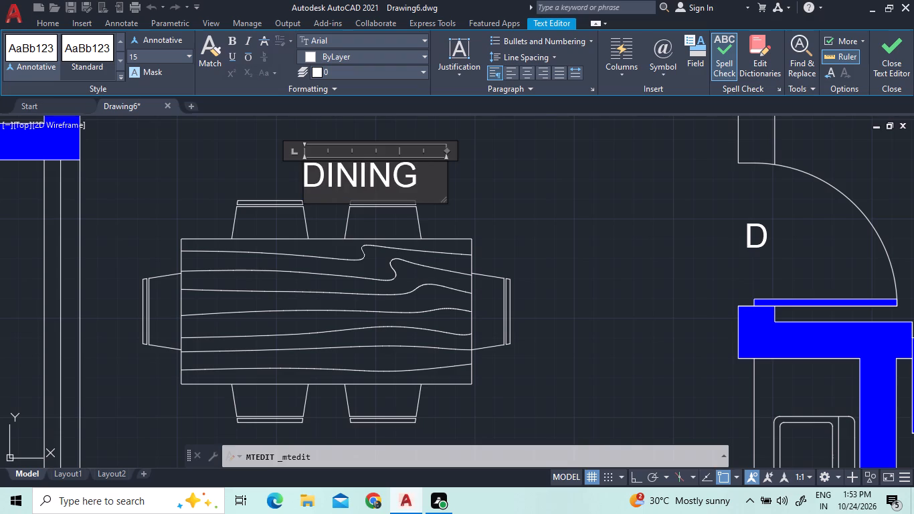
{"action": "scroll", "coordinate": [362, 187], "scroll_direction": "down", "scroll_amount": 3}
{"action": "scroll", "coordinate": [409, 225], "scroll_direction": "down", "scroll_amount": 2}
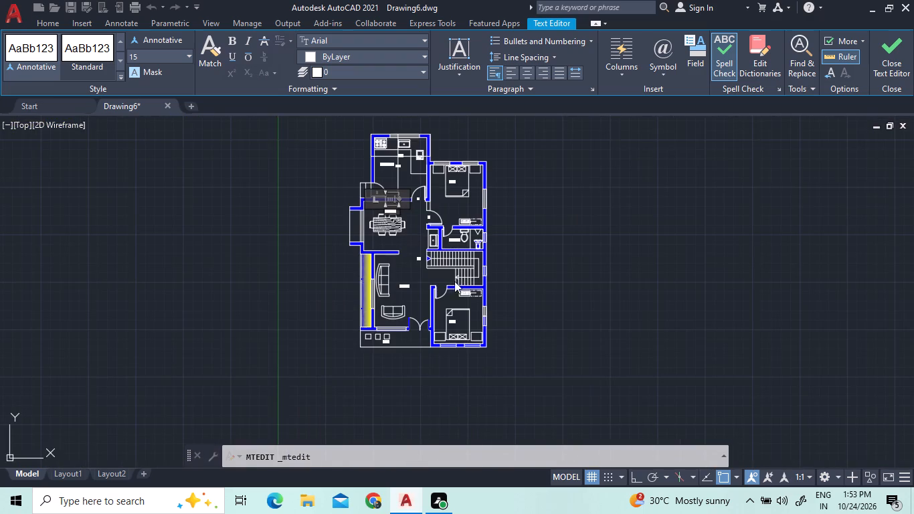
{"action": "scroll", "coordinate": [463, 305], "scroll_direction": "up", "scroll_amount": 3}
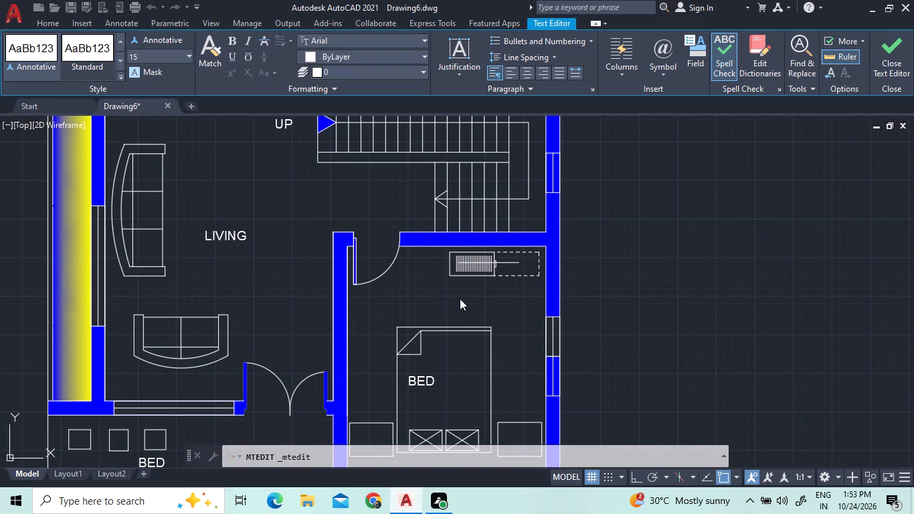
{"action": "scroll", "coordinate": [349, 301], "scroll_direction": "down", "scroll_amount": 2}
{"action": "scroll", "coordinate": [268, 368], "scroll_direction": "up", "scroll_amount": 3}
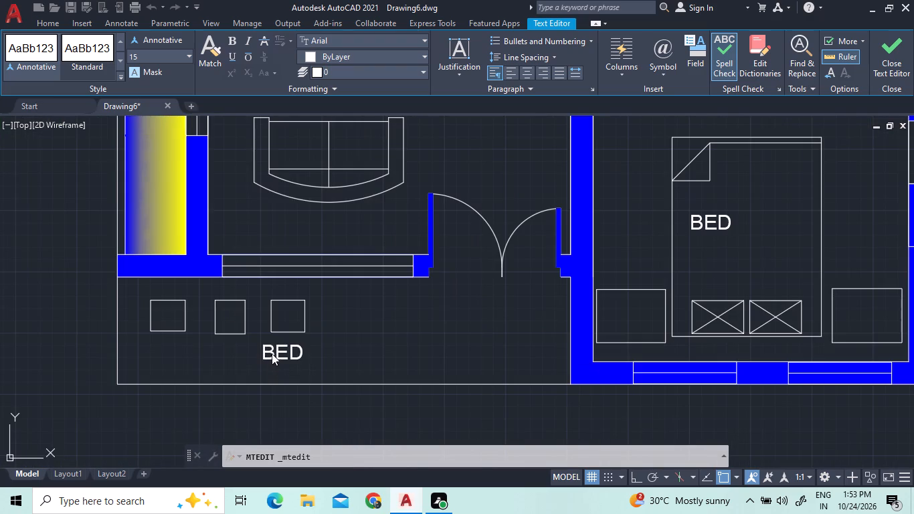
{"action": "left_click", "coordinate": [272, 351]}
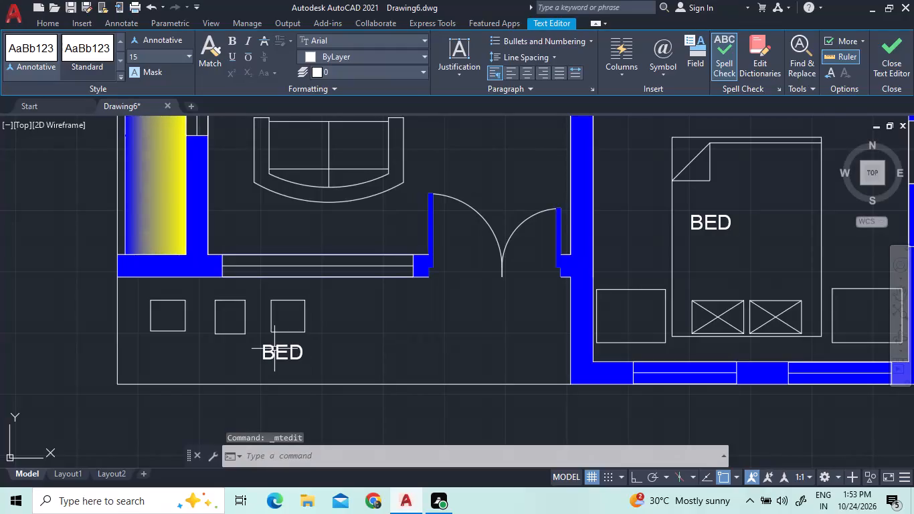
Change the copied BED label below the porch squares to SIT-OUT.
{"action": "scroll", "coordinate": [288, 352], "scroll_direction": "down", "scroll_amount": 1}
{"action": "middle_click", "coordinate": [288, 352]}
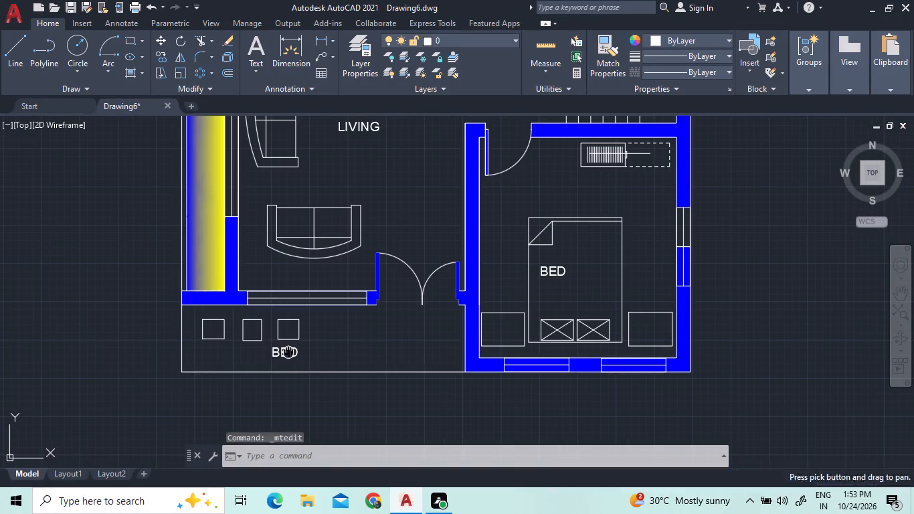
{"action": "scroll", "coordinate": [288, 362], "scroll_direction": "up", "scroll_amount": 3}
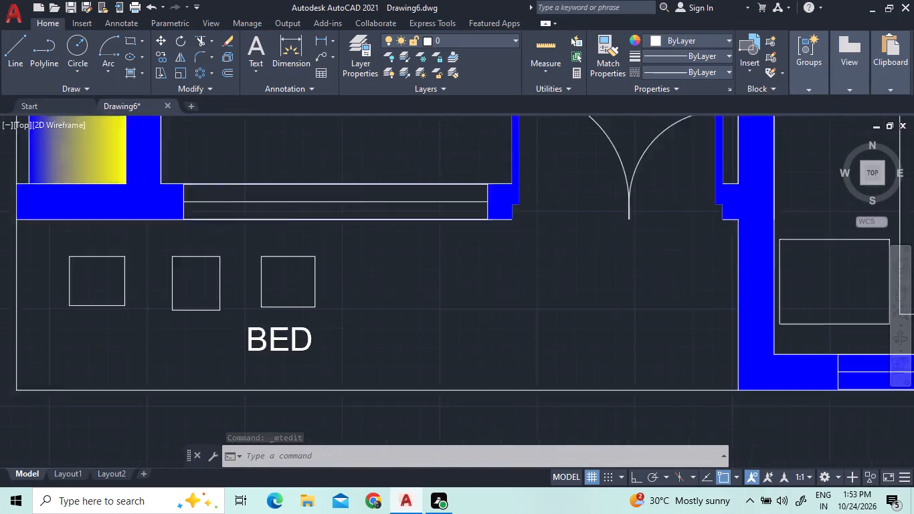
{"action": "triple_click", "coordinate": [262, 321]}
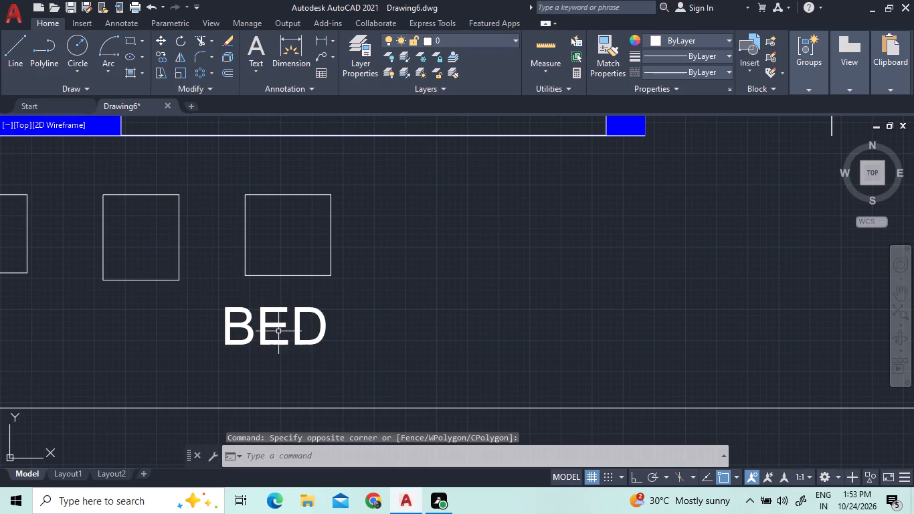
{"action": "triple_click", "coordinate": [278, 327]}
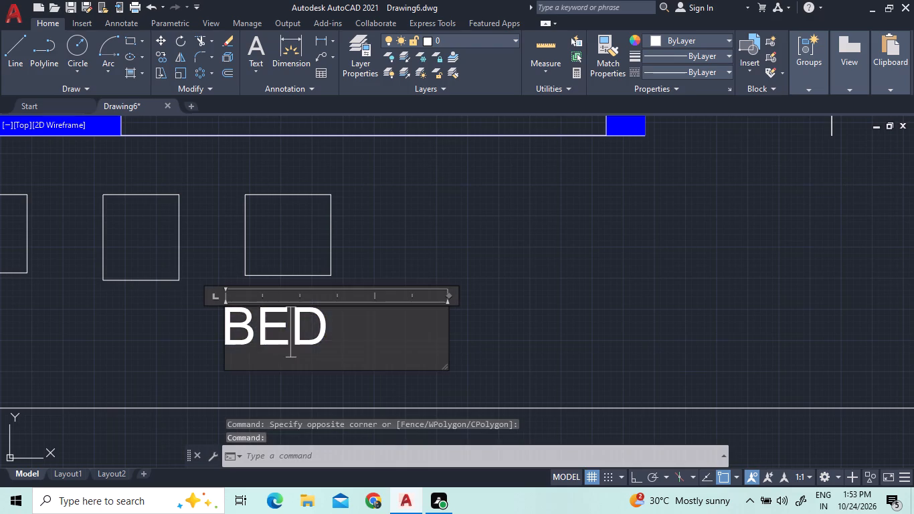
{"action": "key", "text": "Right"}
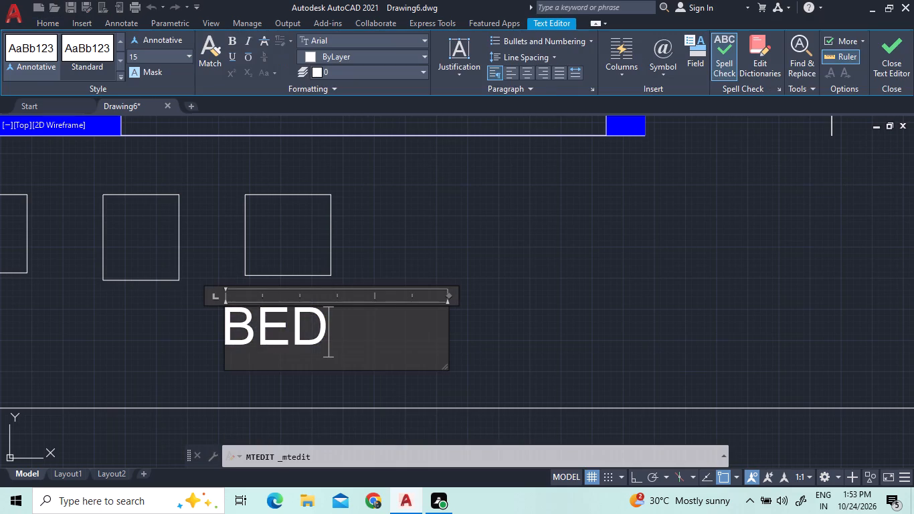
{"action": "key", "text": "BackSpace"}
{"action": "key", "text": "BackSpace"}
{"action": "key", "text": "BackSpace"}
{"action": "key", "text": "BackSpace"}
{"action": "key", "text": "BackSpace"}
{"action": "key", "text": "BackSpace"}
{"action": "key", "text": "BackSpace"}
{"action": "key", "text": "s"}
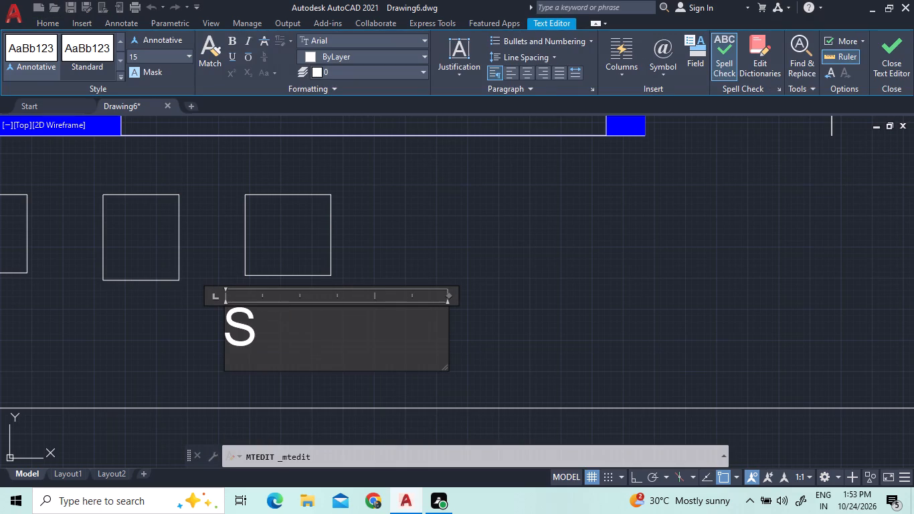
{"action": "type", "text": "IT"}
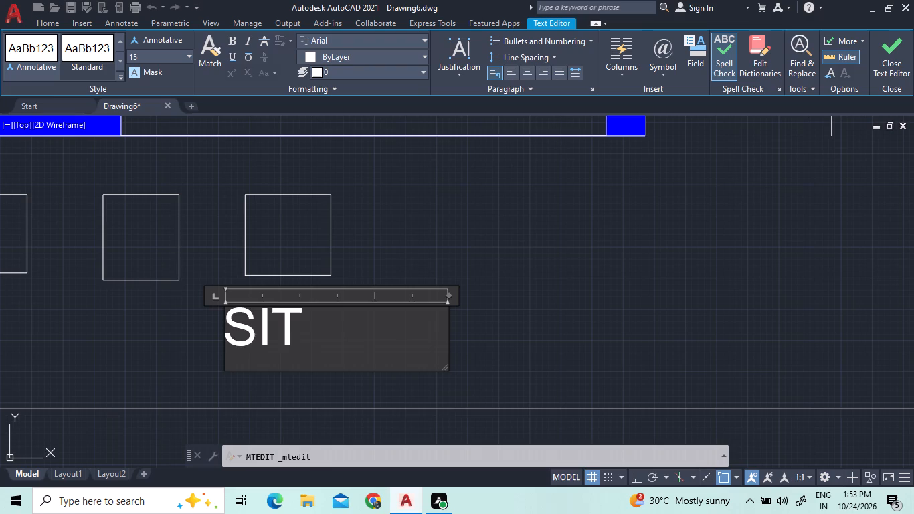
{"action": "key", "text": "space"}
{"action": "type", "text": "OUT"}
{"action": "key", "text": "Left"}
{"action": "key", "text": "Left"}
{"action": "key", "text": "Left"}
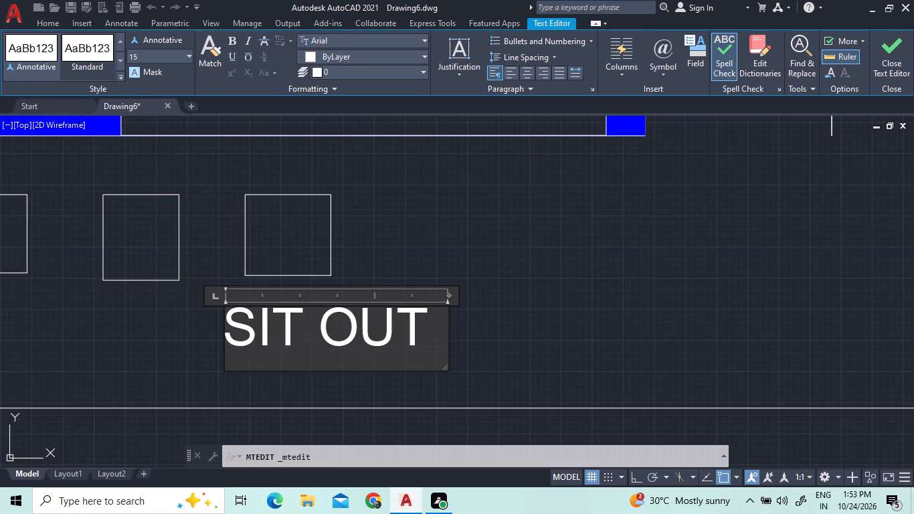
{"action": "key", "text": "minus"}
{"action": "key", "text": "BackSpace"}
{"action": "key", "text": "BackSpace"}
{"action": "key", "text": "minus"}
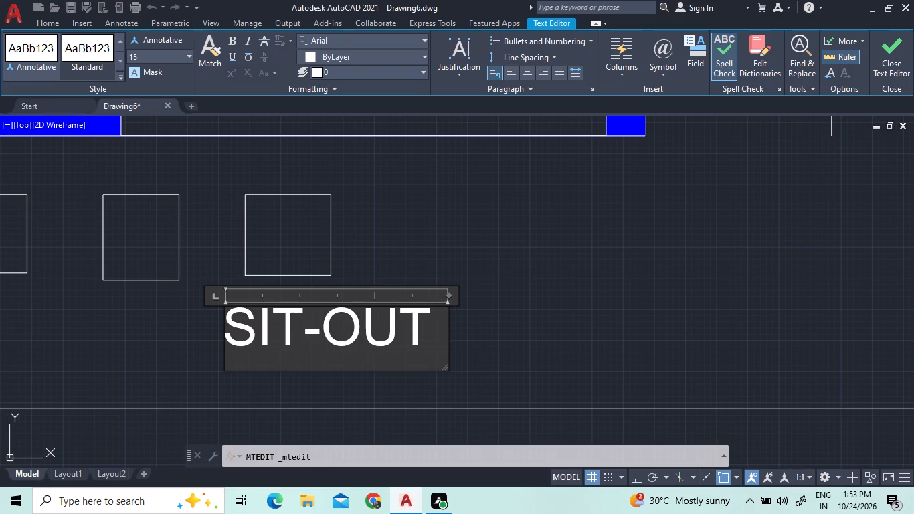
{"action": "left_click", "coordinate": [648, 266]}
Copy the D label at the upper bedroom's door into the opening of the toilet door.
{"action": "scroll", "coordinate": [518, 298], "scroll_direction": "down", "scroll_amount": 3}
{"action": "scroll", "coordinate": [537, 377], "scroll_direction": "down", "scroll_amount": 3}
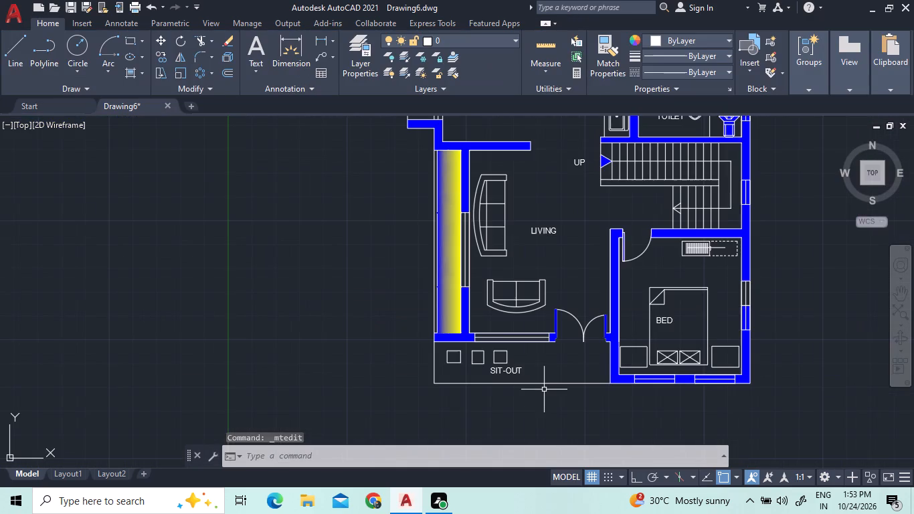
{"action": "scroll", "coordinate": [544, 390], "scroll_direction": "down", "scroll_amount": 1}
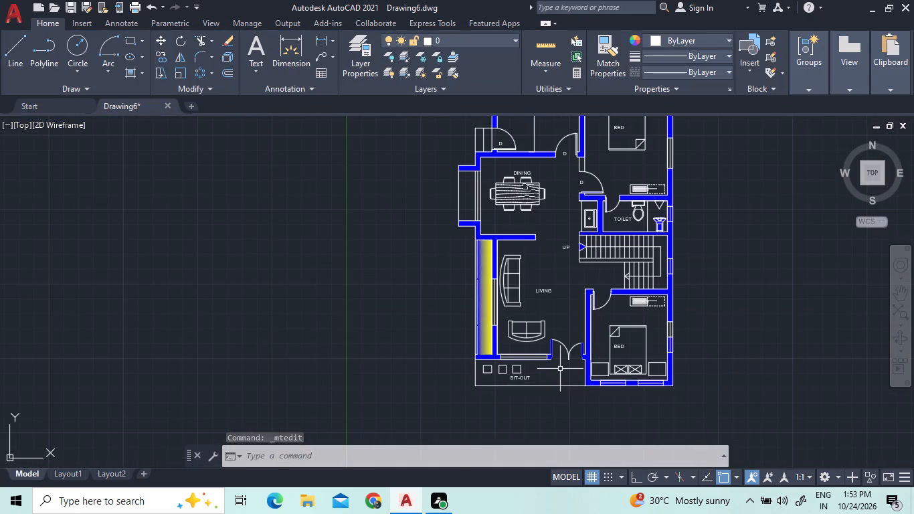
{"action": "scroll", "coordinate": [563, 366], "scroll_direction": "down", "scroll_amount": 1}
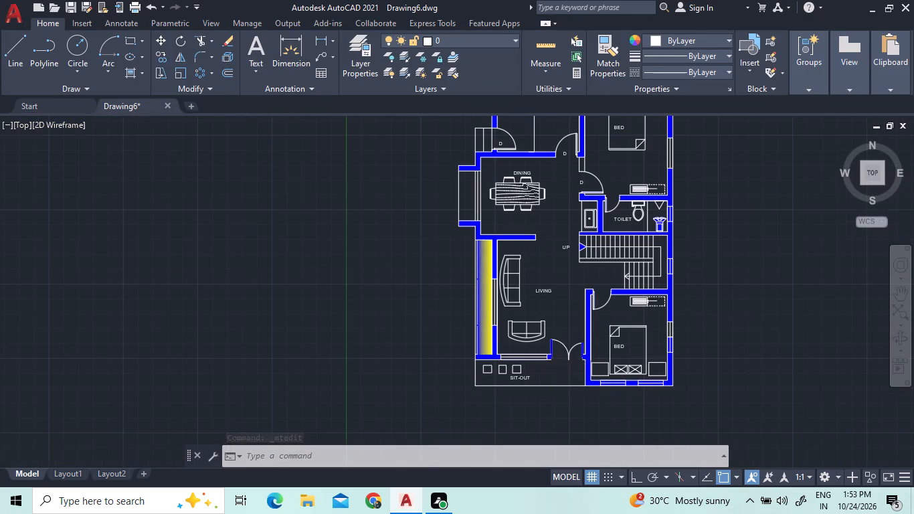
{"action": "scroll", "coordinate": [573, 126], "scroll_direction": "up", "scroll_amount": 3}
{"action": "scroll", "coordinate": [569, 261], "scroll_direction": "down", "scroll_amount": 2}
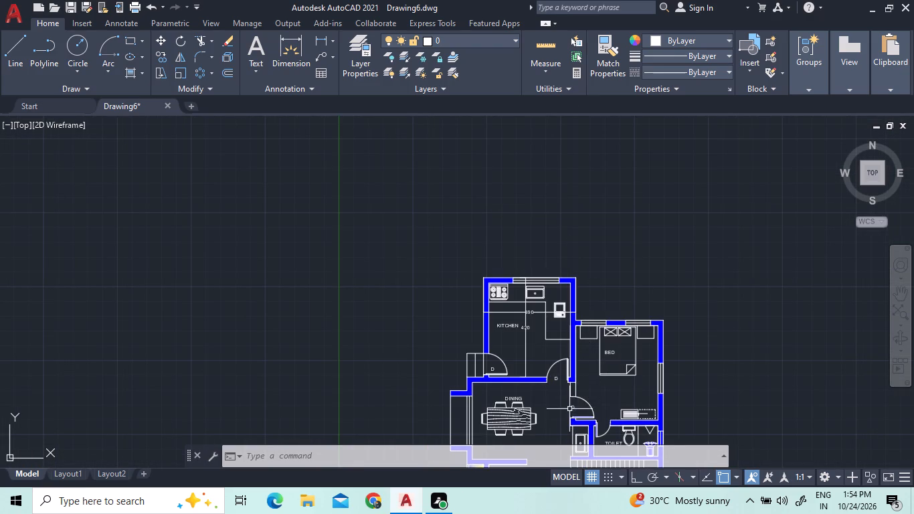
{"action": "scroll", "coordinate": [569, 409], "scroll_direction": "up", "scroll_amount": 4}
{"action": "left_click", "coordinate": [586, 392]}
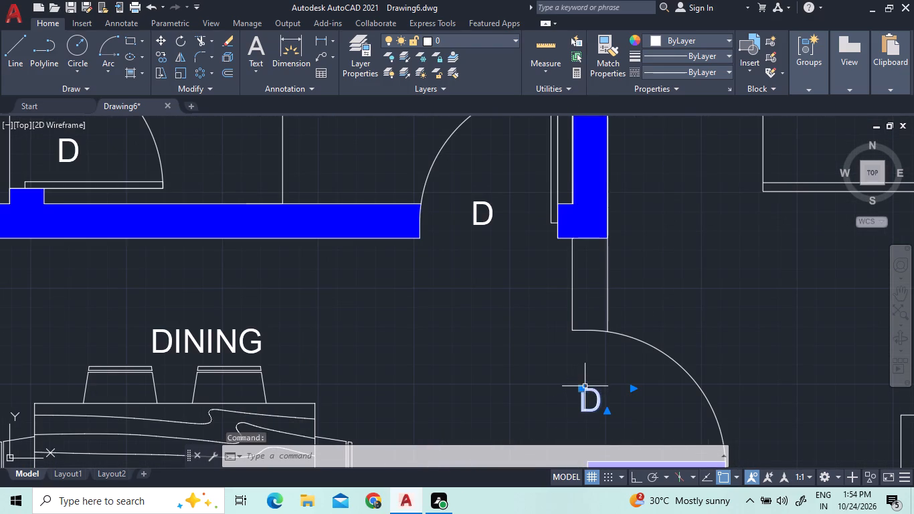
{"action": "right_click", "coordinate": [585, 386]}
{"action": "left_click", "coordinate": [682, 171]}
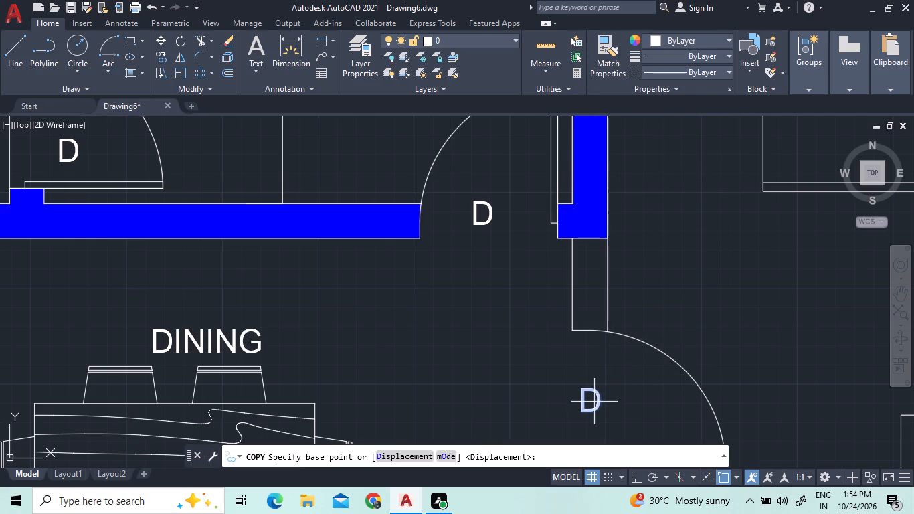
{"action": "left_click", "coordinate": [594, 402]}
{"action": "scroll", "coordinate": [587, 224], "scroll_direction": "down", "scroll_amount": 2}
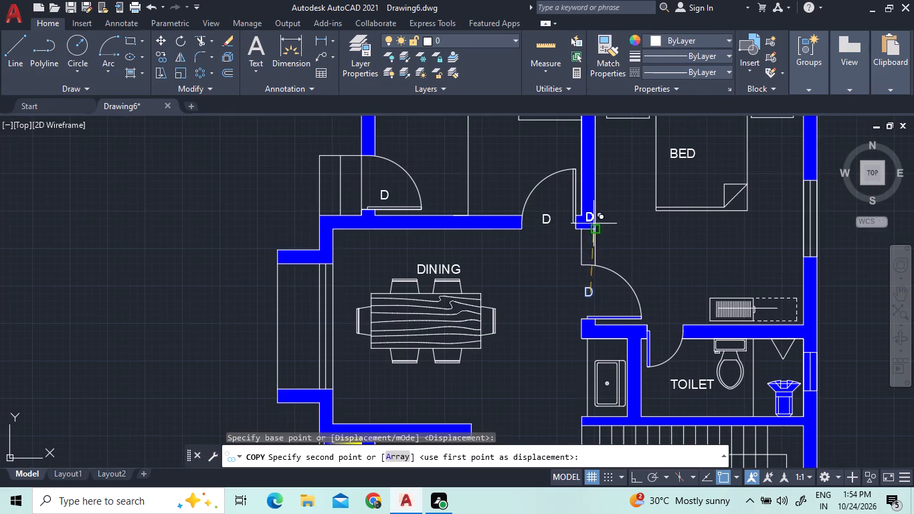
{"action": "scroll", "coordinate": [682, 333], "scroll_direction": "up", "scroll_amount": 3}
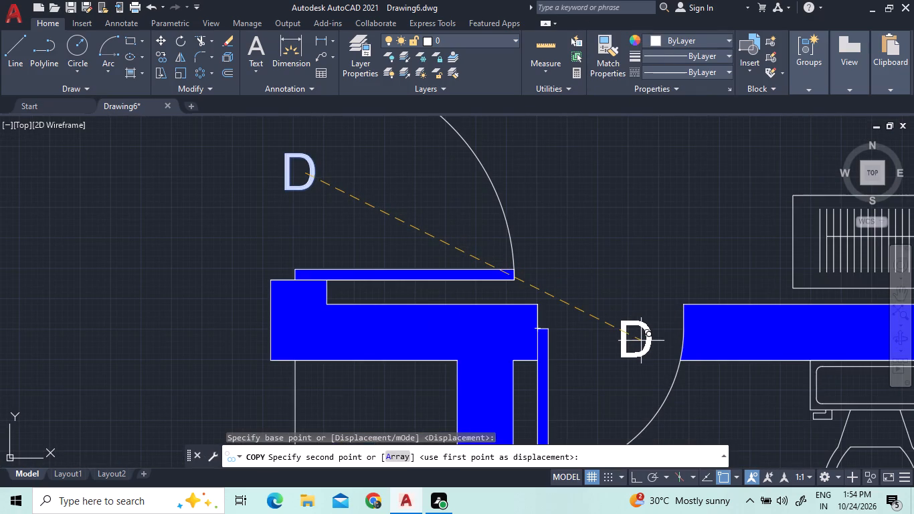
{"action": "left_click", "coordinate": [641, 341]}
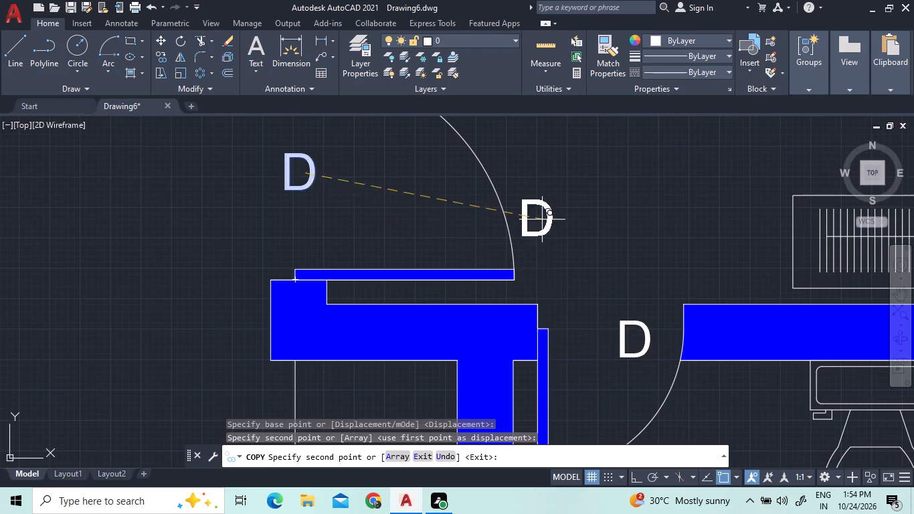
Place further copies of the D label at the lower bedroom's door and at the double entrance door onto the sit-out.
{"action": "scroll", "coordinate": [545, 216], "scroll_direction": "down", "scroll_amount": 5}
{"action": "scroll", "coordinate": [537, 300], "scroll_direction": "up", "scroll_amount": 3}
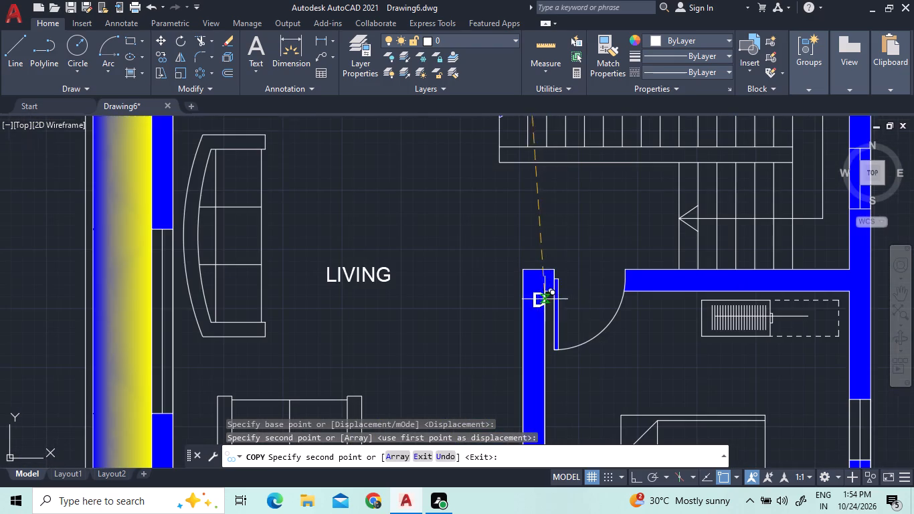
{"action": "left_click", "coordinate": [597, 274]}
{"action": "scroll", "coordinate": [523, 254], "scroll_direction": "down", "scroll_amount": 2}
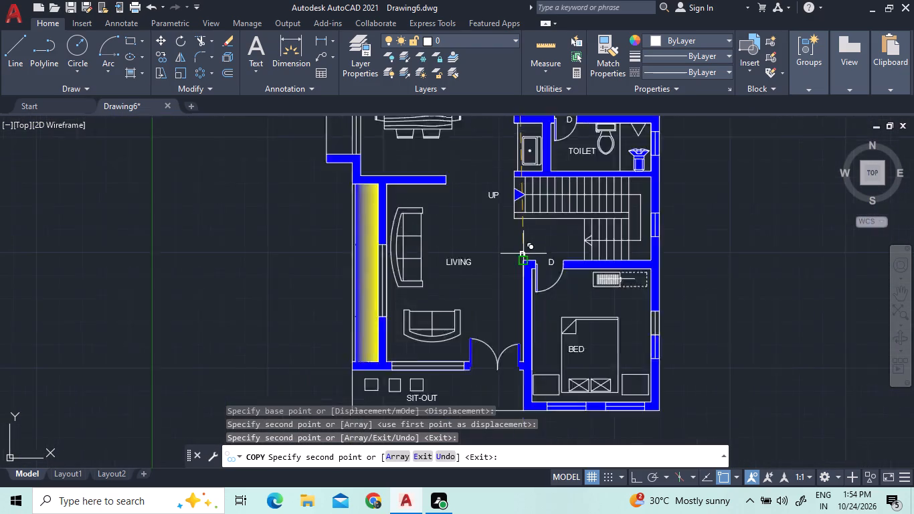
{"action": "scroll", "coordinate": [523, 254], "scroll_direction": "down", "scroll_amount": 1}
{"action": "scroll", "coordinate": [505, 341], "scroll_direction": "up", "scroll_amount": 5}
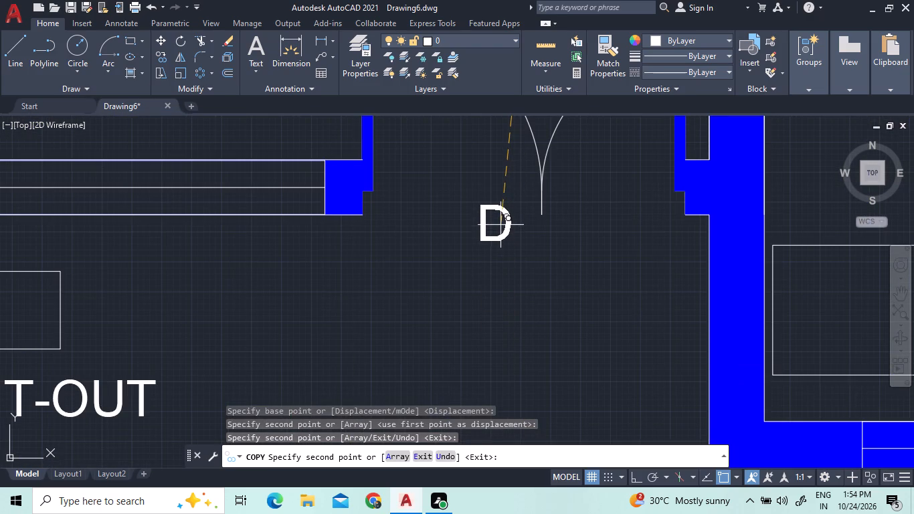
{"action": "left_click", "coordinate": [500, 224]}
{"action": "scroll", "coordinate": [578, 309], "scroll_direction": "down", "scroll_amount": 5}
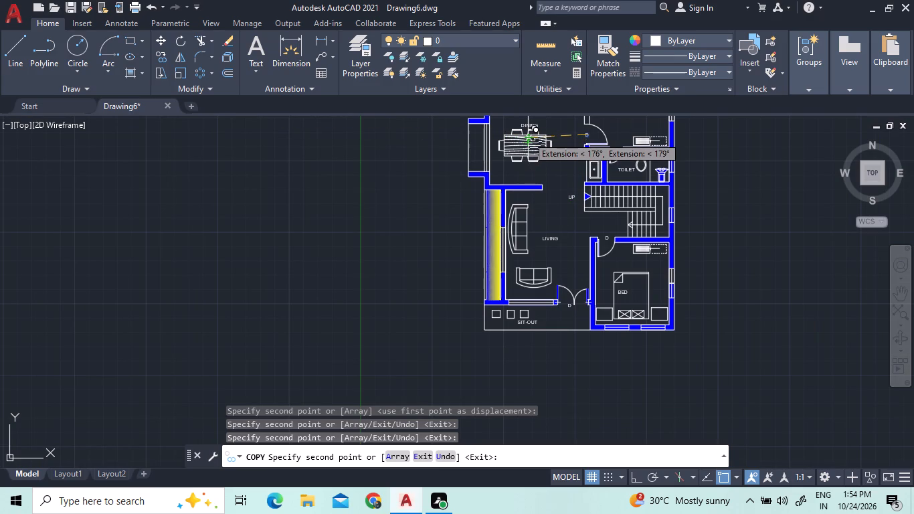
{"action": "right_click", "coordinate": [729, 236]}
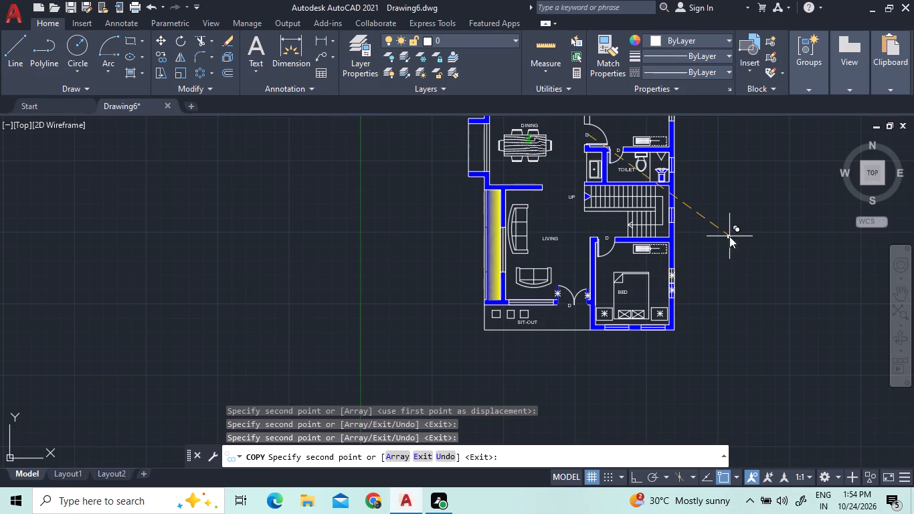
{"action": "left_click", "coordinate": [761, 246]}
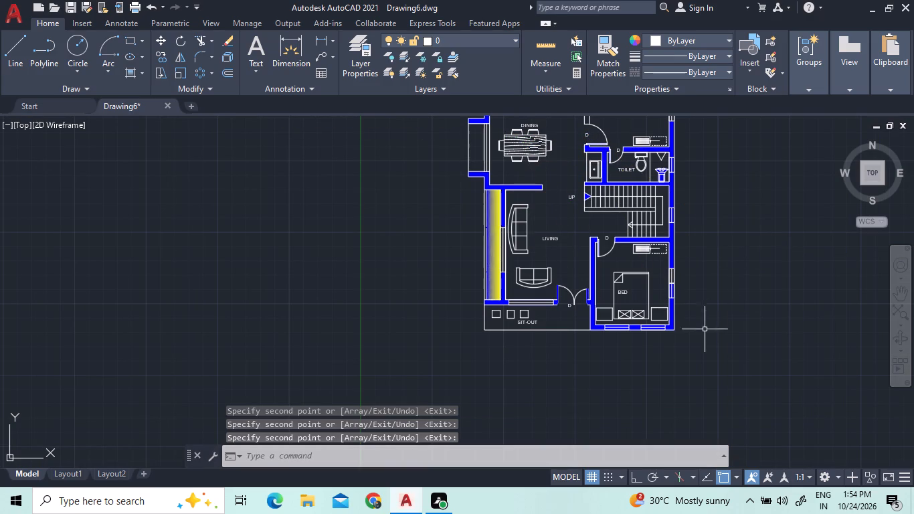
Add a horizontal linear dimension across the steps outside the kitchen door, placing its dimension line above the kitchen's top wall.
{"action": "scroll", "coordinate": [705, 329], "scroll_direction": "down", "scroll_amount": 1}
{"action": "scroll", "coordinate": [639, 120], "scroll_direction": "up", "scroll_amount": 3}
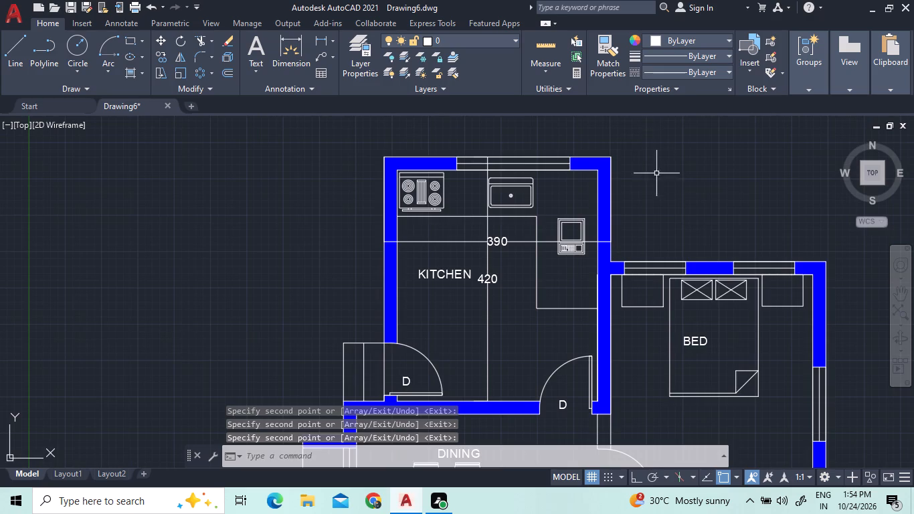
{"action": "scroll", "coordinate": [746, 383], "scroll_direction": "down", "scroll_amount": 2}
{"action": "middle_click_drag", "start_coordinate": [819, 422], "coordinate": [534, 343]}
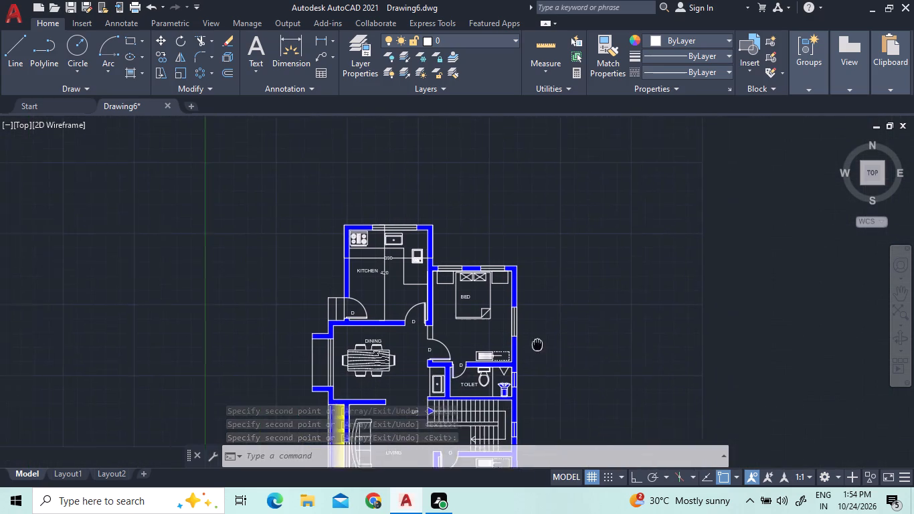
{"action": "middle_click_drag", "start_coordinate": [534, 343], "coordinate": [530, 341]}
{"action": "left_click", "coordinate": [320, 39]}
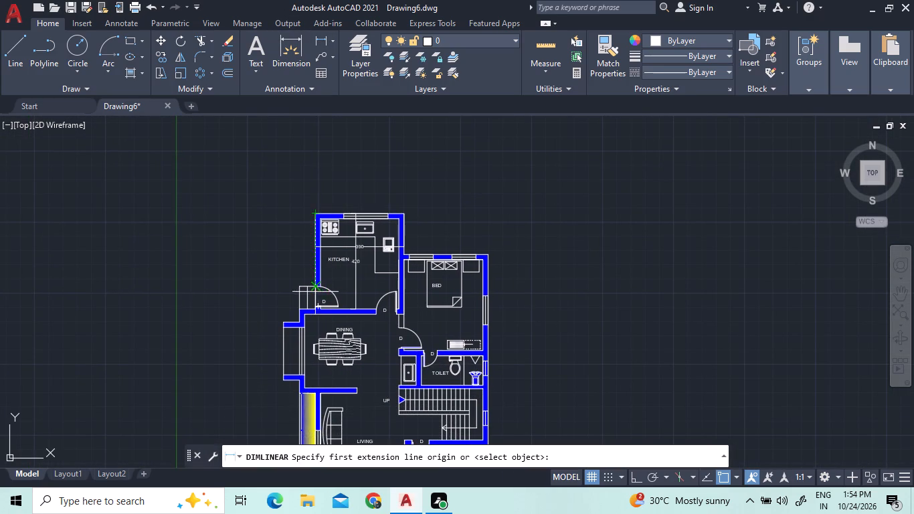
{"action": "scroll", "coordinate": [304, 286], "scroll_direction": "up", "scroll_amount": 3}
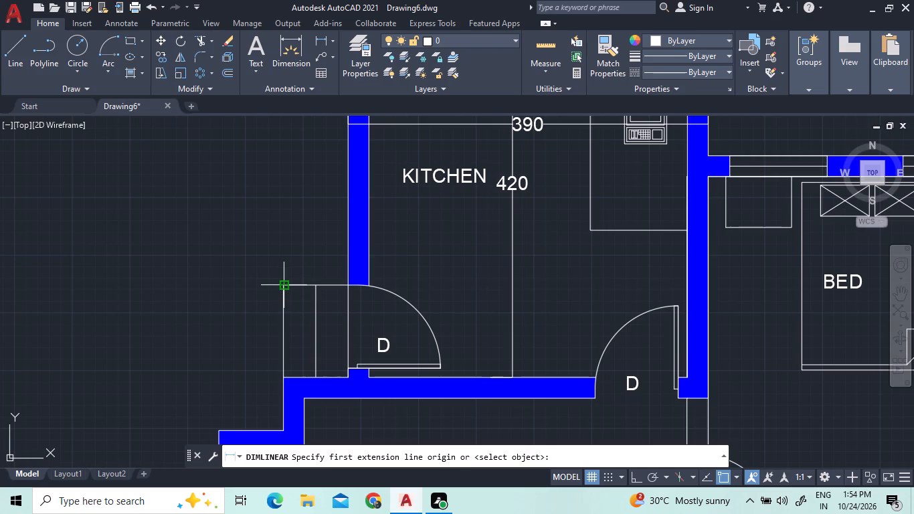
{"action": "left_click", "coordinate": [284, 282]}
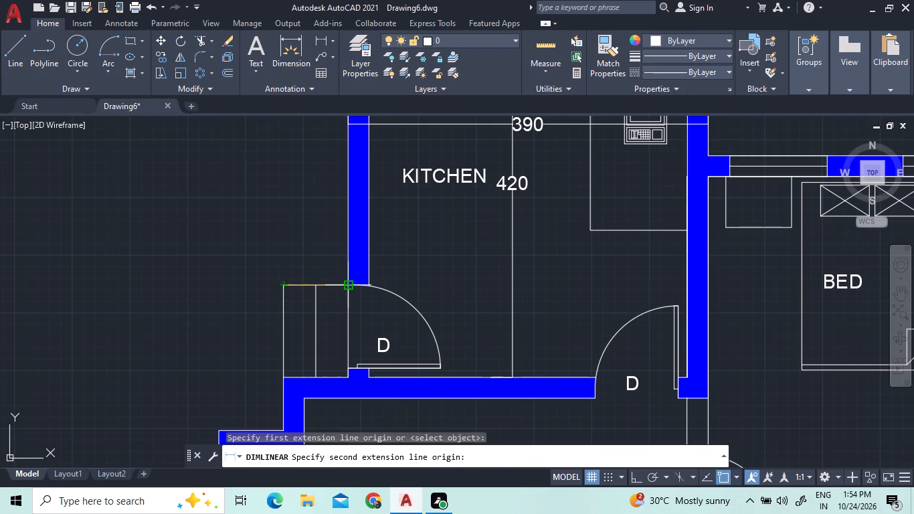
{"action": "left_click", "coordinate": [347, 288]}
{"action": "scroll", "coordinate": [343, 239], "scroll_direction": "down", "scroll_amount": 3}
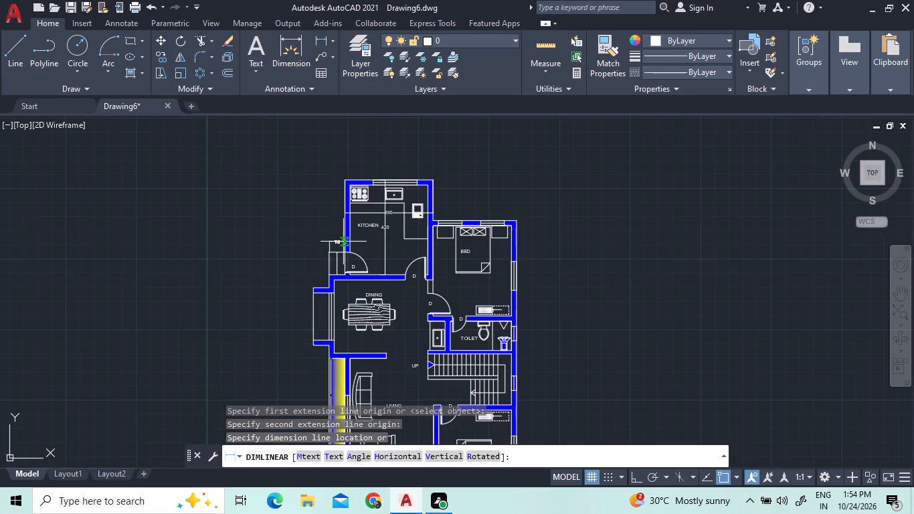
{"action": "scroll", "coordinate": [339, 166], "scroll_direction": "up", "scroll_amount": 3}
{"action": "left_click", "coordinate": [339, 163]}
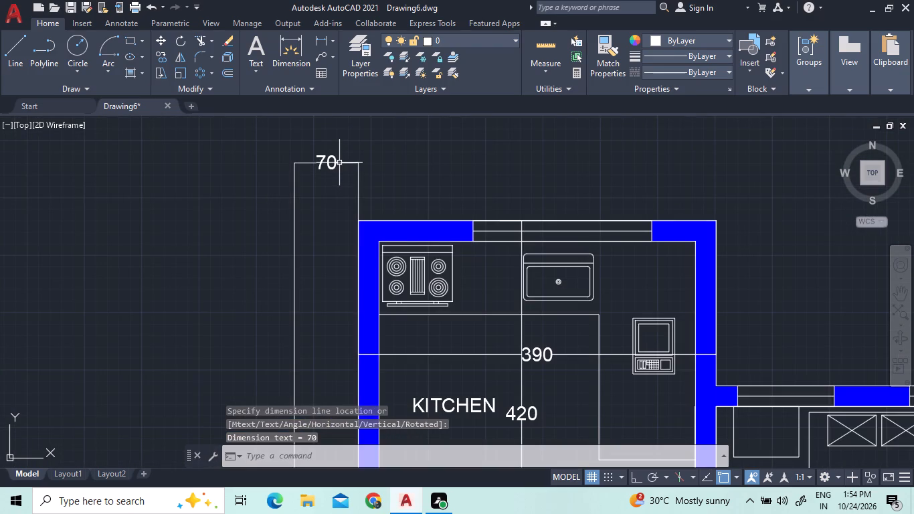
Add a horizontal linear dimension between the kitchen's outer top corners, placed above the kitchen window wall.
{"action": "left_click", "coordinate": [318, 39]}
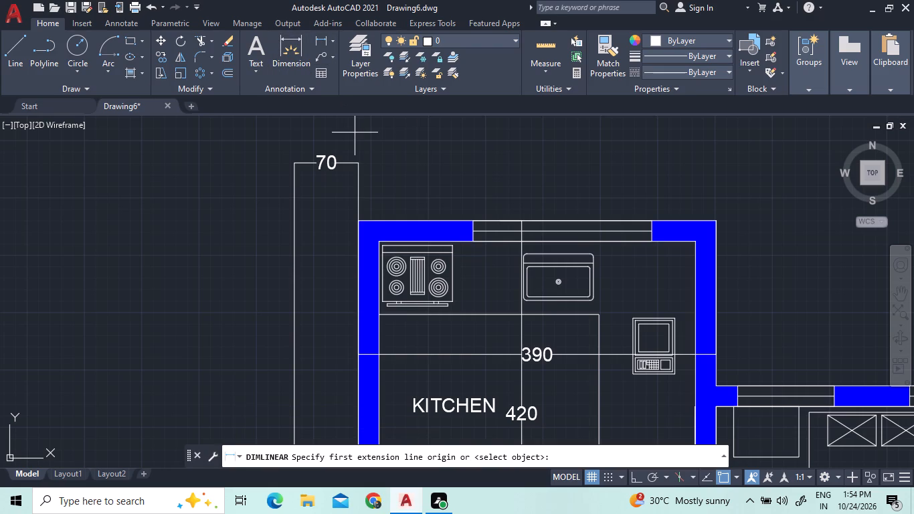
{"action": "left_click", "coordinate": [357, 220]}
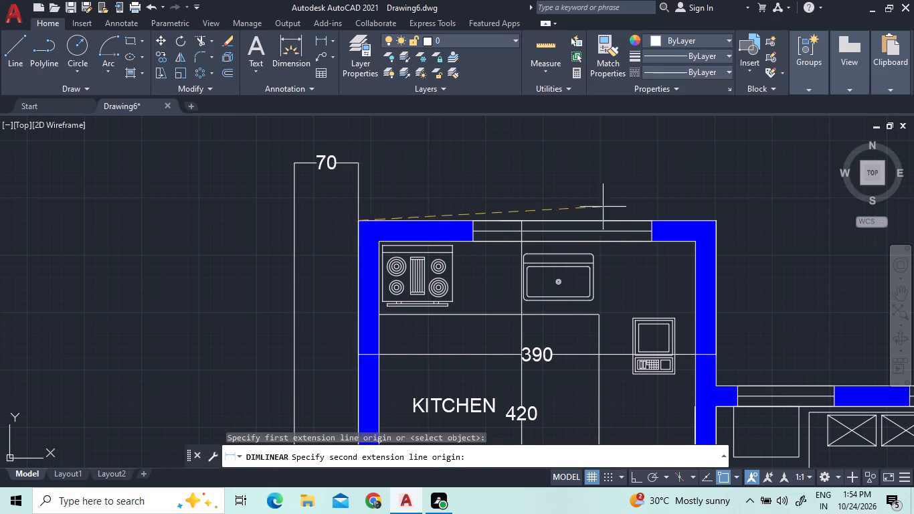
{"action": "left_click", "coordinate": [715, 218]}
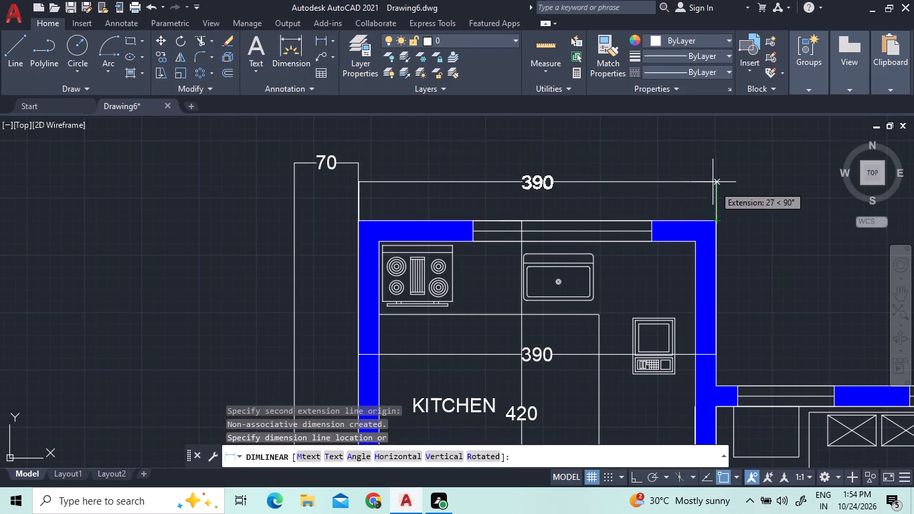
{"action": "left_click", "coordinate": [709, 167]}
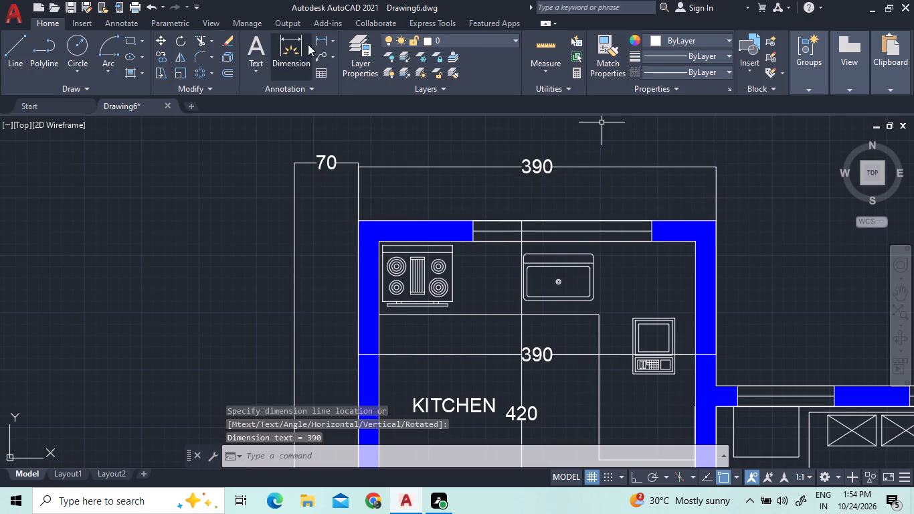
Add a horizontal linear dimension along the upper bedroom's outer top wall, placed roughly level with the kitchen width dimension.
{"action": "left_click", "coordinate": [323, 41]}
{"action": "scroll", "coordinate": [551, 237], "scroll_direction": "down", "scroll_amount": 2}
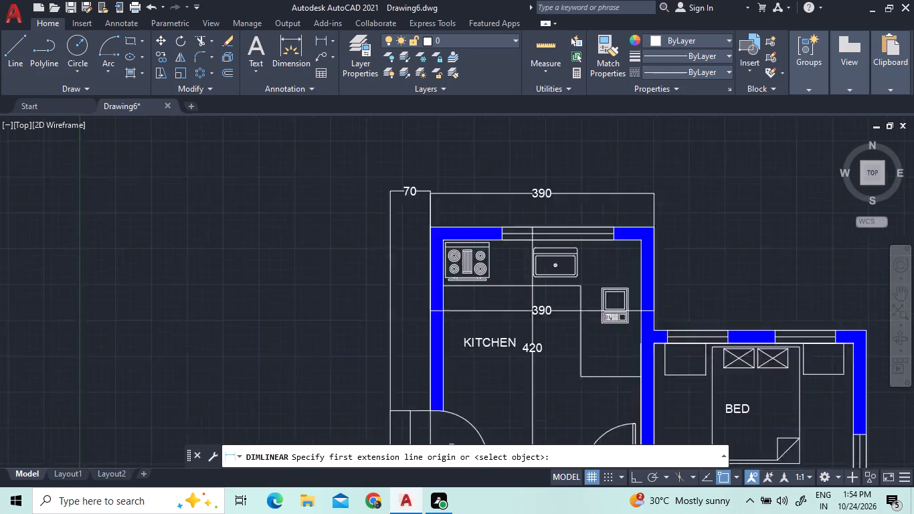
{"action": "scroll", "coordinate": [636, 300], "scroll_direction": "up", "scroll_amount": 2}
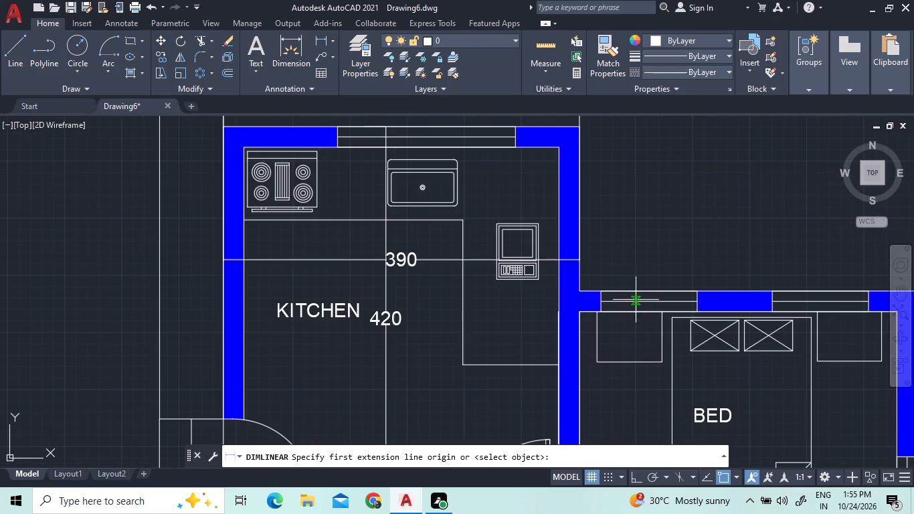
{"action": "left_click", "coordinate": [581, 290]}
{"action": "scroll", "coordinate": [743, 310], "scroll_direction": "down", "scroll_amount": 3}
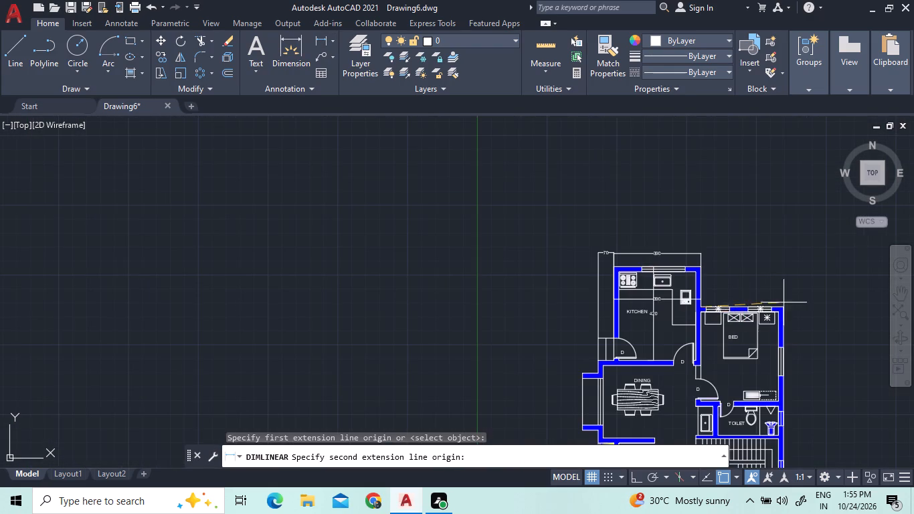
{"action": "scroll", "coordinate": [790, 303], "scroll_direction": "up", "scroll_amount": 3}
{"action": "left_click", "coordinate": [756, 322]}
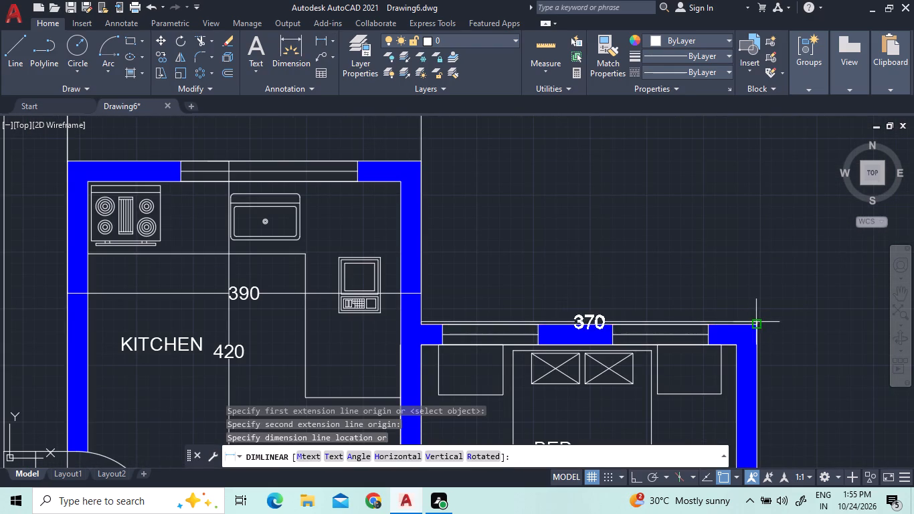
{"action": "scroll", "coordinate": [743, 242], "scroll_direction": "down", "scroll_amount": 3}
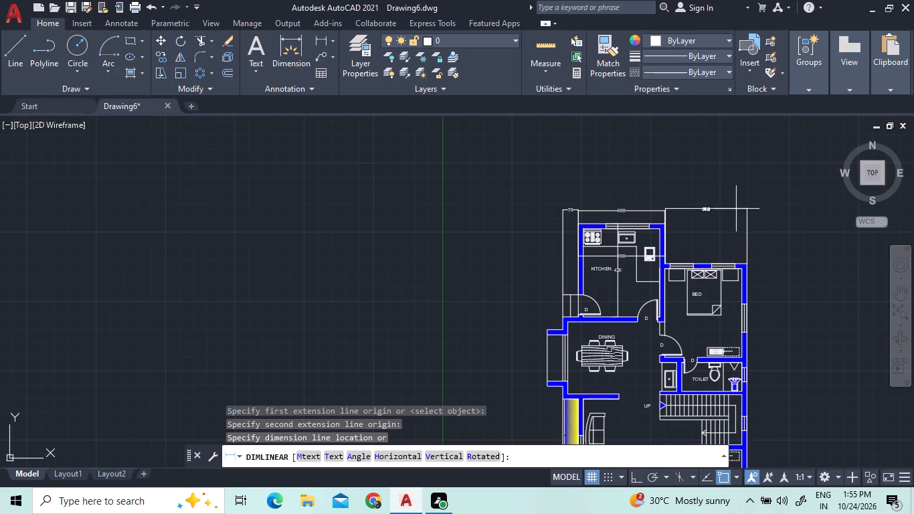
{"action": "scroll", "coordinate": [736, 210], "scroll_direction": "up", "scroll_amount": 2}
{"action": "left_click", "coordinate": [732, 222]}
{"action": "scroll", "coordinate": [705, 192], "scroll_direction": "down", "scroll_amount": 2}
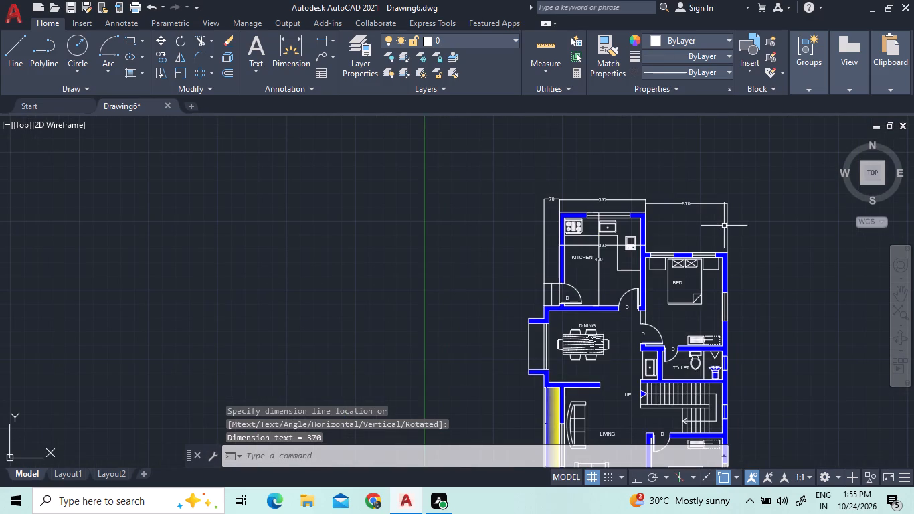
Add a vertical linear dimension from the kitchen's outer top right corner down to the upper bedroom's top wall, placed beyond the bedroom's right wall.
{"action": "left_click", "coordinate": [320, 44]}
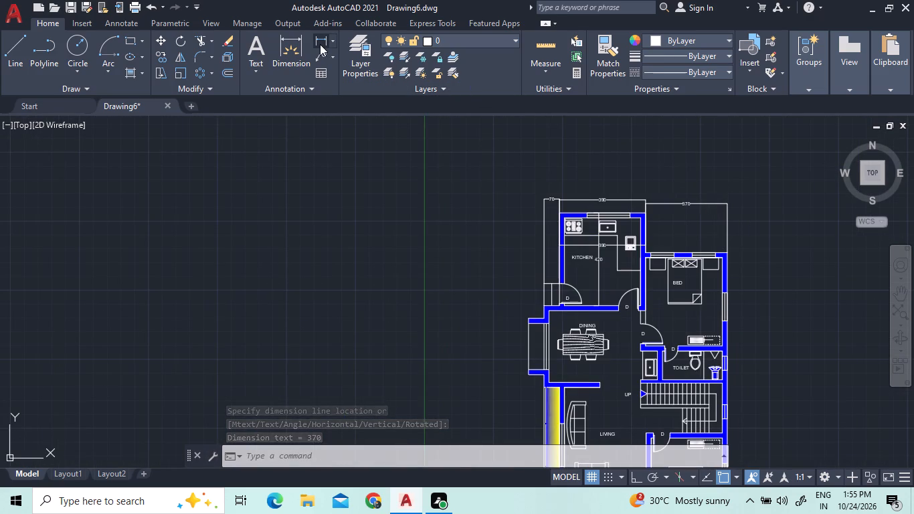
{"action": "scroll", "coordinate": [642, 213], "scroll_direction": "up", "scroll_amount": 4}
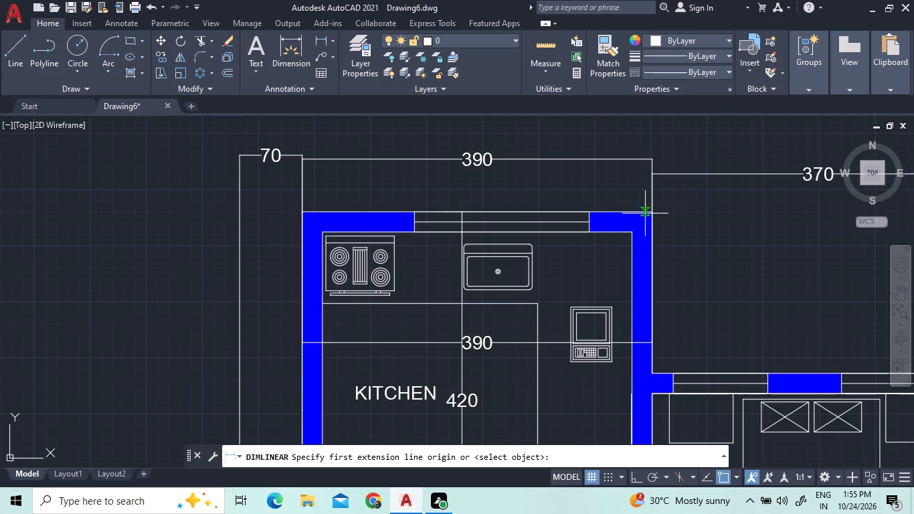
{"action": "left_click", "coordinate": [649, 214]}
{"action": "left_click", "coordinate": [651, 371]}
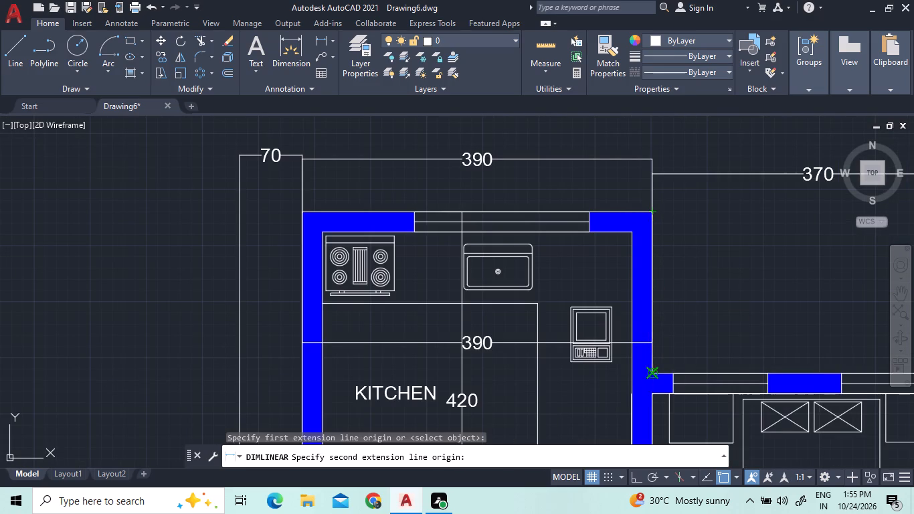
{"action": "scroll", "coordinate": [739, 379], "scroll_direction": "down", "scroll_amount": 3}
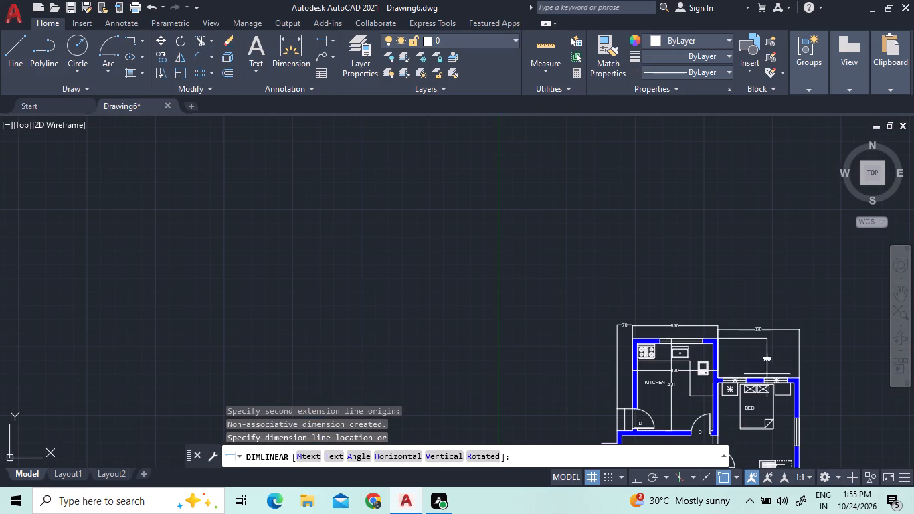
{"action": "scroll", "coordinate": [816, 369], "scroll_direction": "up", "scroll_amount": 2}
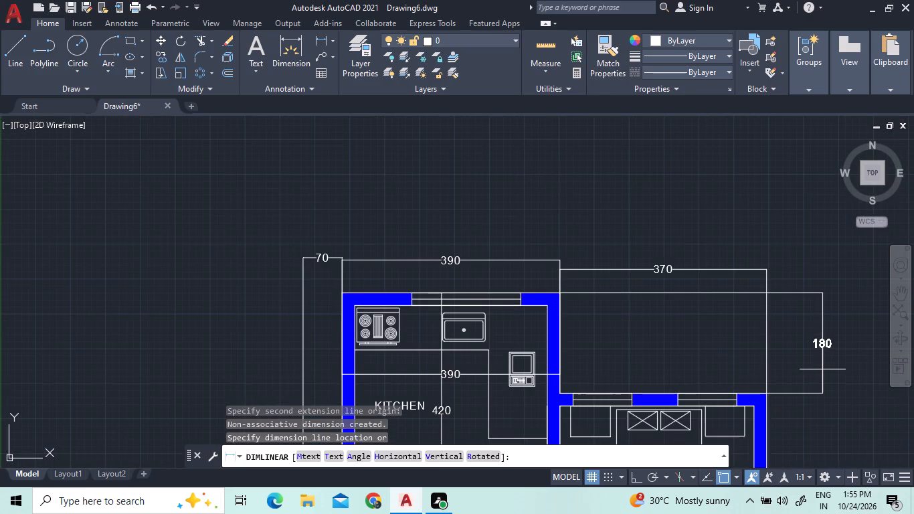
{"action": "left_click", "coordinate": [822, 369]}
Add a vertical linear dimension along the right exterior wall from the upper bedroom's top corner to the lower face of the bedroom-toilet partition.
{"action": "middle_click_drag", "start_coordinate": [792, 355], "coordinate": [495, 195]}
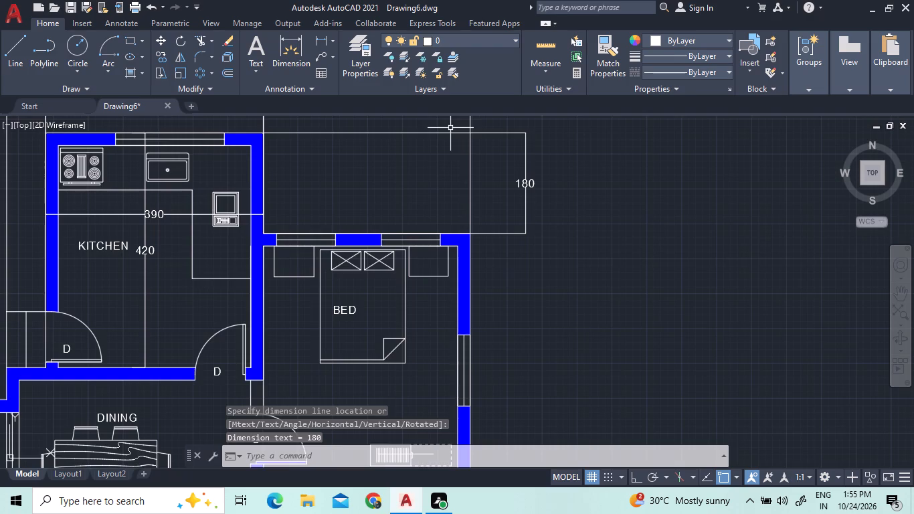
{"action": "scroll", "coordinate": [450, 131], "scroll_direction": "down", "scroll_amount": 1}
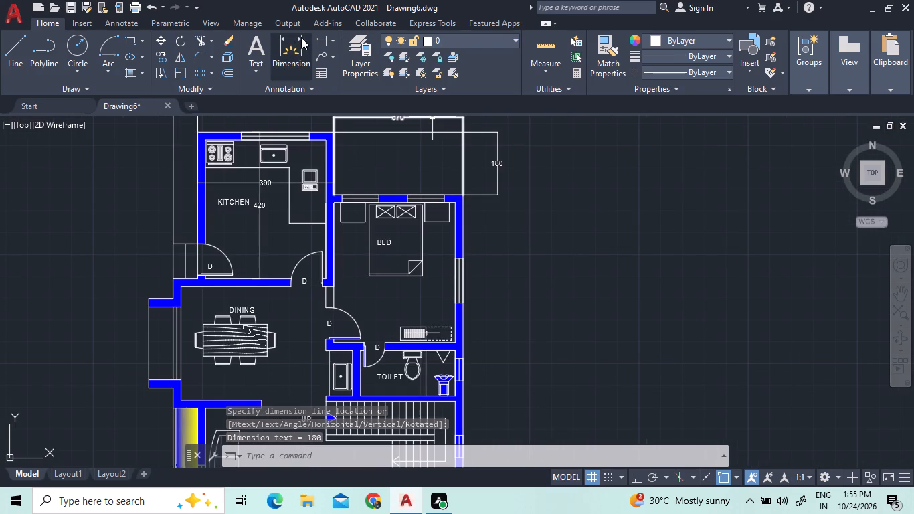
{"action": "left_click", "coordinate": [318, 33]}
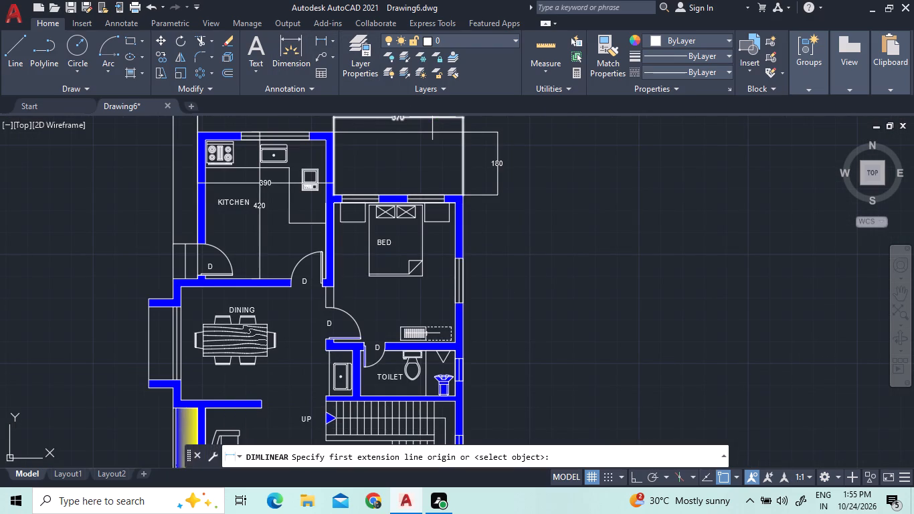
{"action": "left_click", "coordinate": [466, 196]}
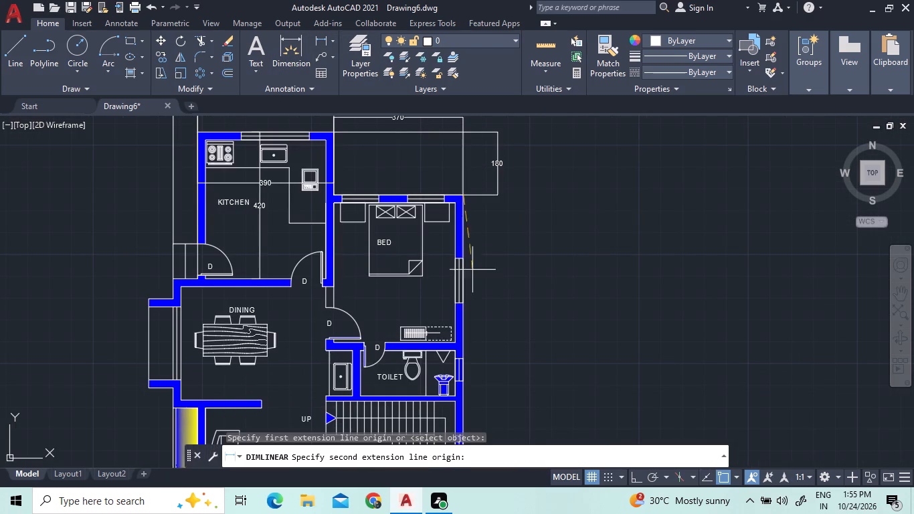
{"action": "left_click", "coordinate": [462, 351]}
{"action": "left_click", "coordinate": [505, 353]}
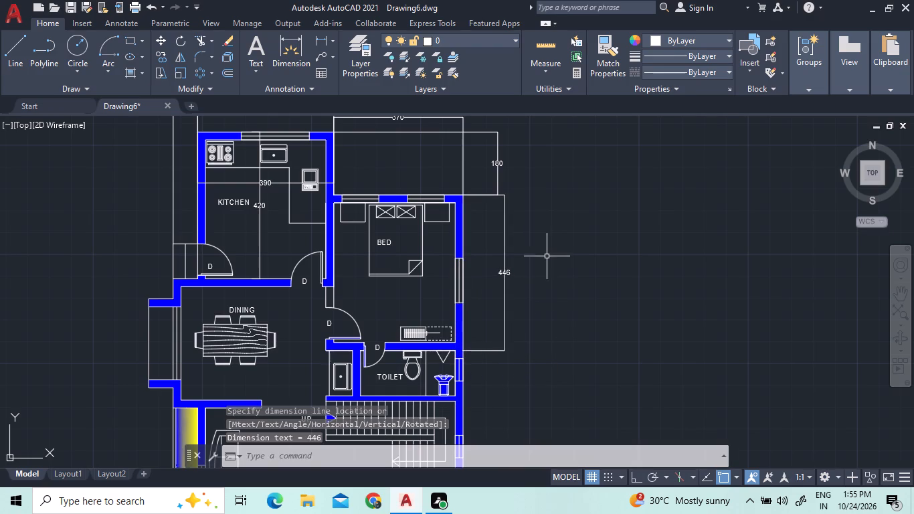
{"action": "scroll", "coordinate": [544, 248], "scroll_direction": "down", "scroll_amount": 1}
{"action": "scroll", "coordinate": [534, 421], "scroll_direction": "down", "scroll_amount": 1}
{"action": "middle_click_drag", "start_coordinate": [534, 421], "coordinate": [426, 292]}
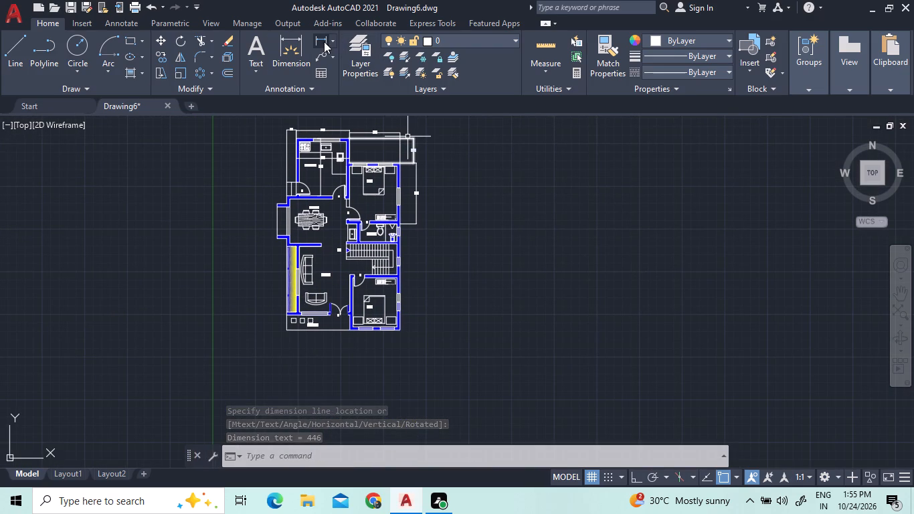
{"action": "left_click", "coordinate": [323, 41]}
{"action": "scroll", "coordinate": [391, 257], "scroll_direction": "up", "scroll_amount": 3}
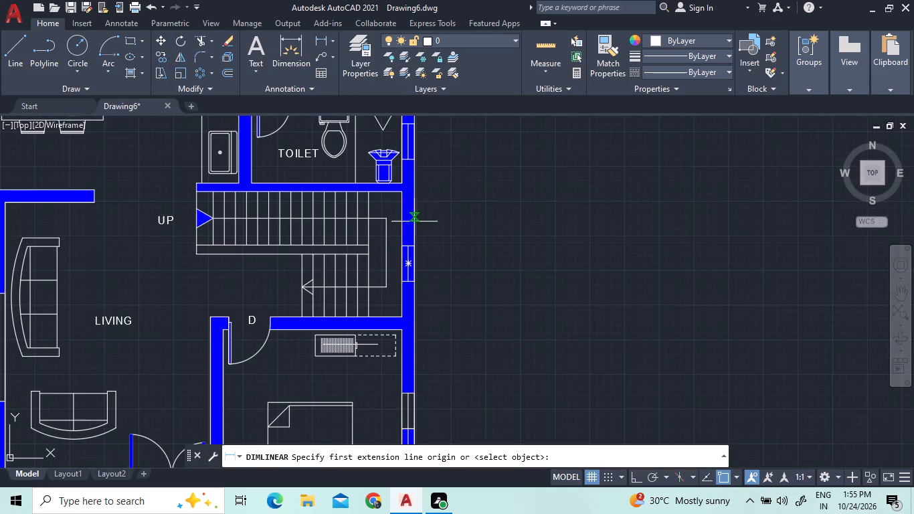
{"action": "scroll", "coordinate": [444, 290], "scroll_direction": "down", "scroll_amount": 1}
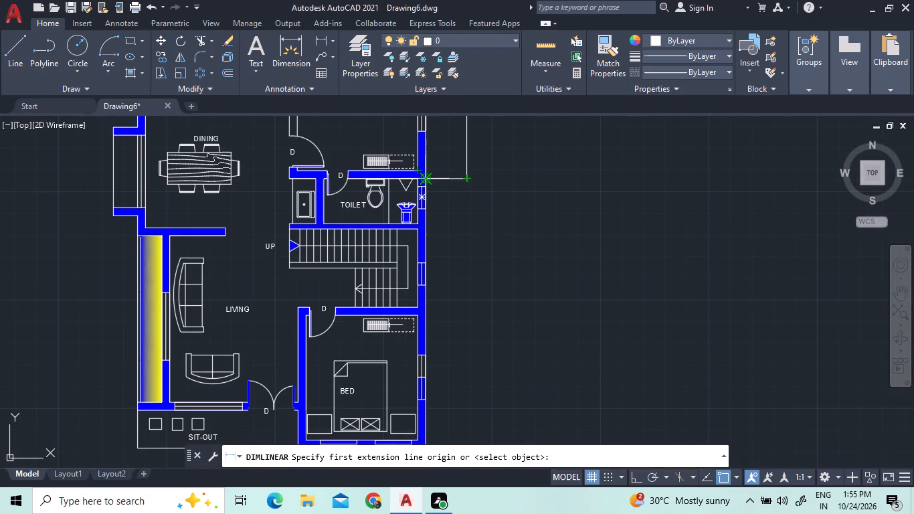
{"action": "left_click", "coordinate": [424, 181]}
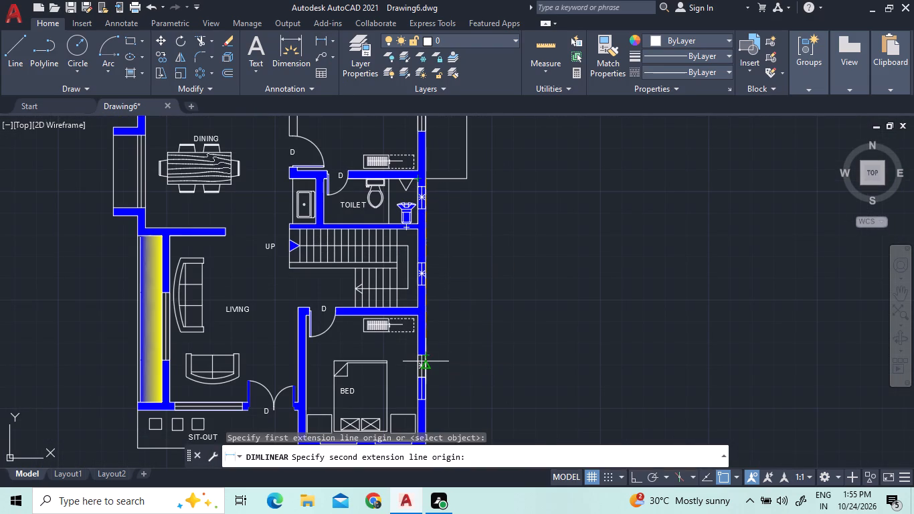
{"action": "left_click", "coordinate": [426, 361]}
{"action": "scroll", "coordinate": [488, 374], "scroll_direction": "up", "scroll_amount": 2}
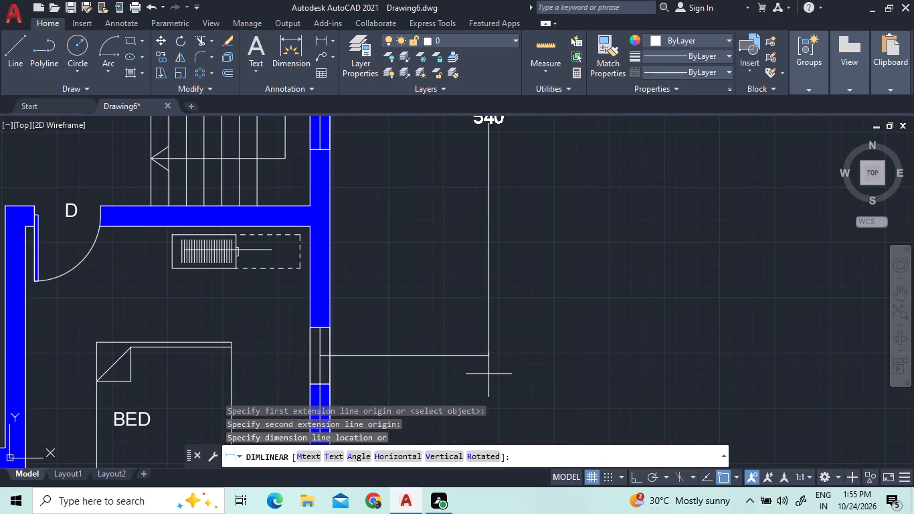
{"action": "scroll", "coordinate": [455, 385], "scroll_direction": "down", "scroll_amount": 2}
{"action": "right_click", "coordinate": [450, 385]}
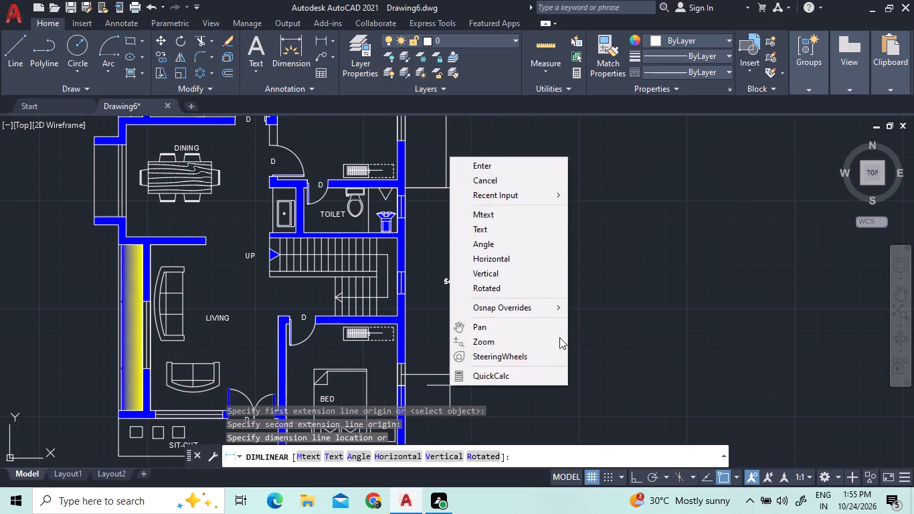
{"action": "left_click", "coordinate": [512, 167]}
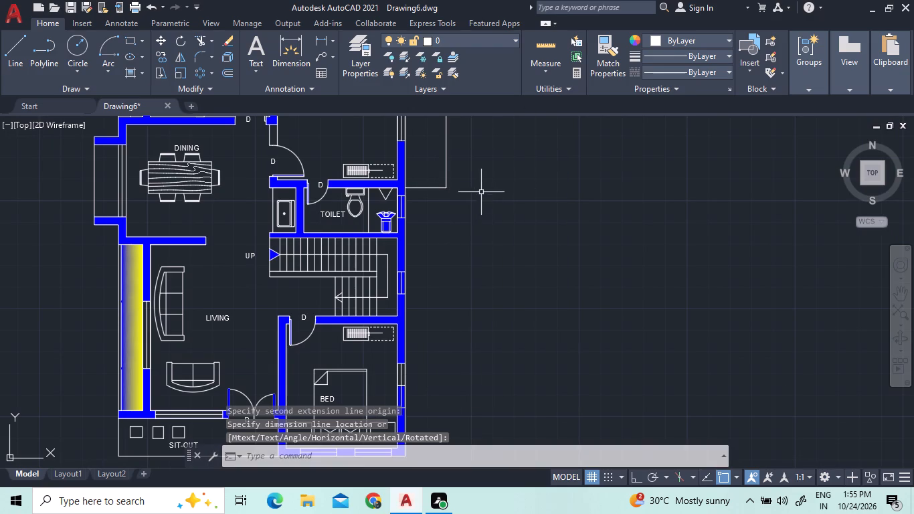
Add a vertical linear dimension along the right exterior wall from the bedroom-toilet partition to the lower bedroom's bottom corner, roughly in line with the one above.
{"action": "left_click", "coordinate": [325, 43]}
{"action": "left_click", "coordinate": [407, 185]}
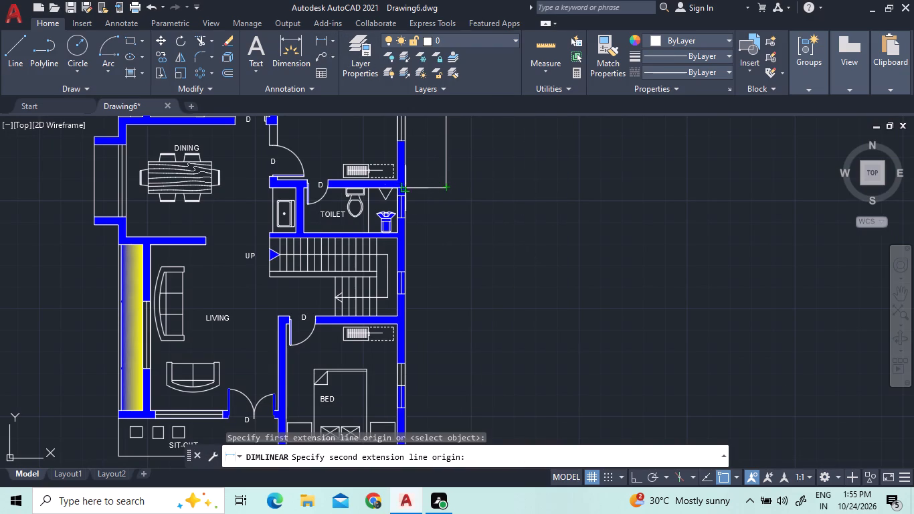
{"action": "scroll", "coordinate": [406, 282], "scroll_direction": "down", "scroll_amount": 2}
{"action": "scroll", "coordinate": [395, 343], "scroll_direction": "up", "scroll_amount": 2}
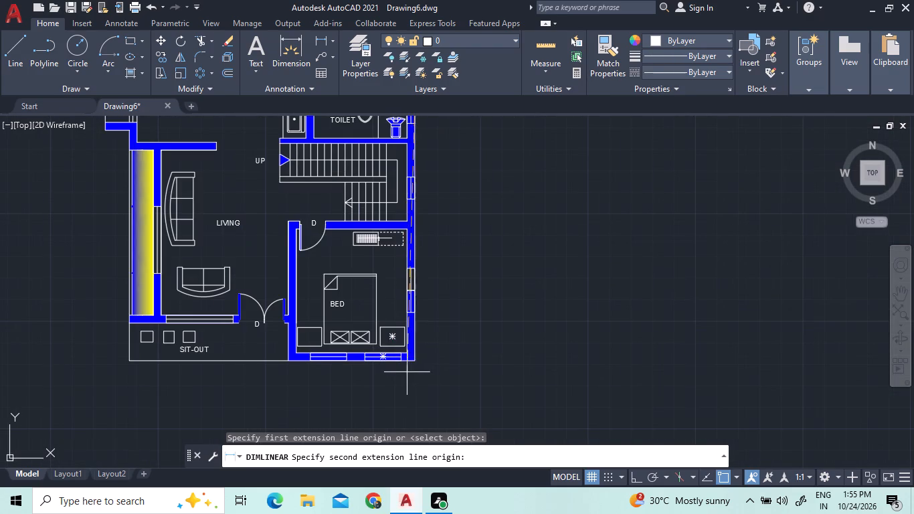
{"action": "scroll", "coordinate": [418, 355], "scroll_direction": "up", "scroll_amount": 4}
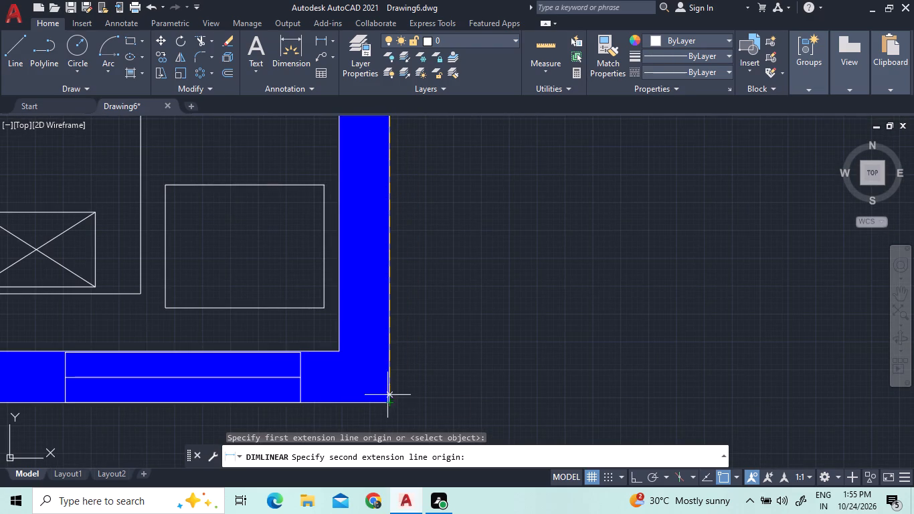
{"action": "left_click", "coordinate": [385, 402]}
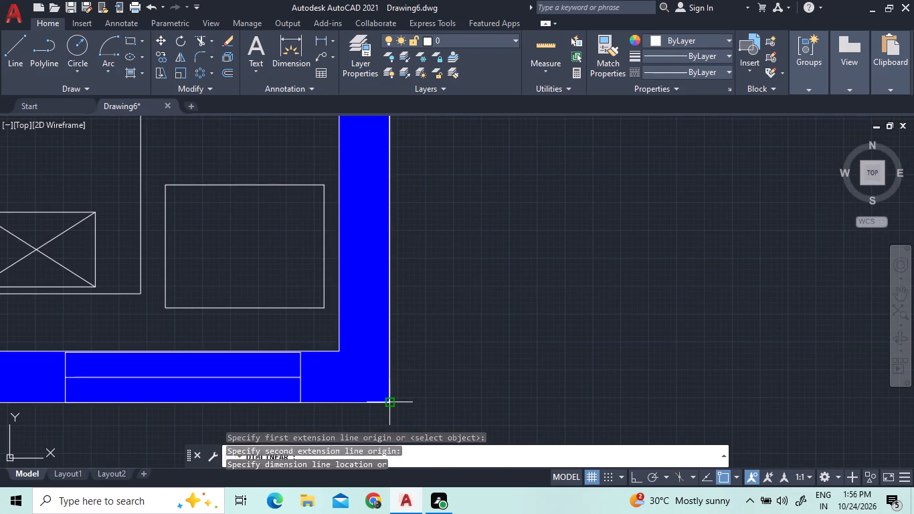
{"action": "scroll", "coordinate": [544, 385], "scroll_direction": "down", "scroll_amount": 3}
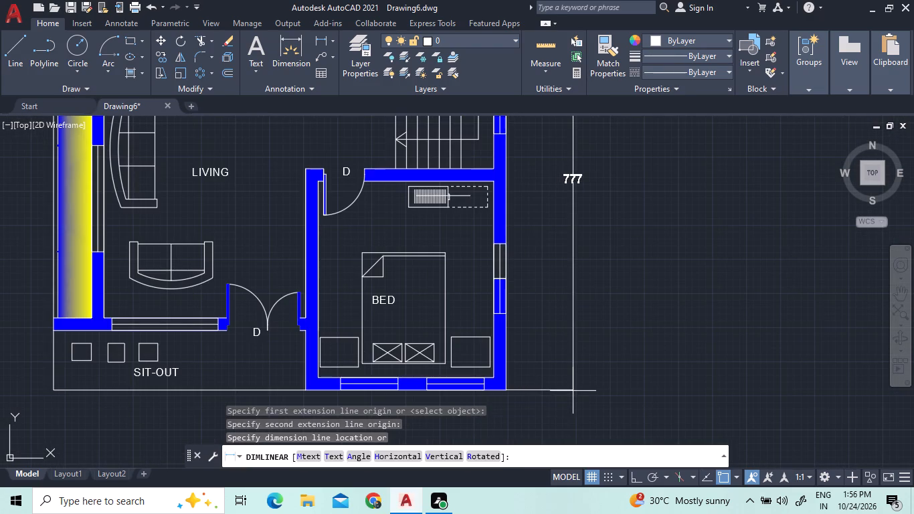
{"action": "left_click", "coordinate": [573, 391]}
Add an overall vertical linear dimension from the upper bedroom's top right corner to the lower bedroom's bottom right corner, outside the existing right-side dimensions.
{"action": "scroll", "coordinate": [610, 394], "scroll_direction": "down", "scroll_amount": 3}
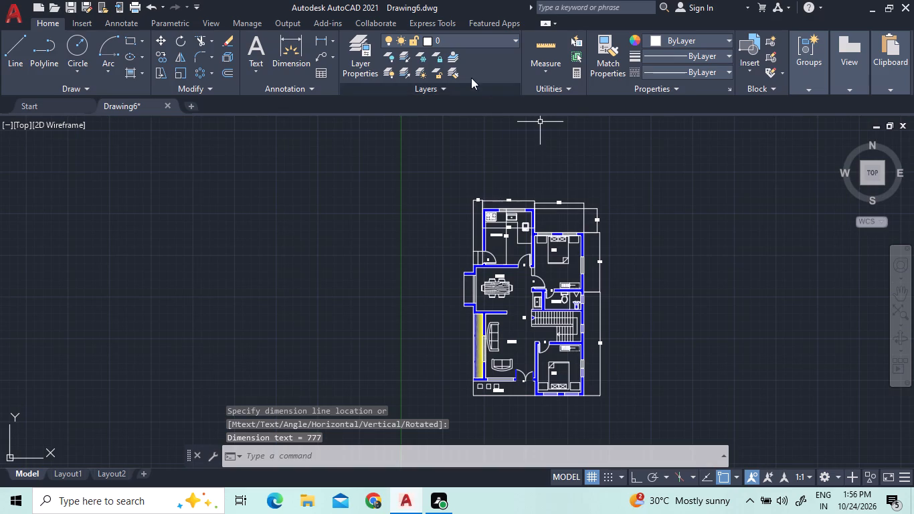
{"action": "left_click", "coordinate": [319, 39]}
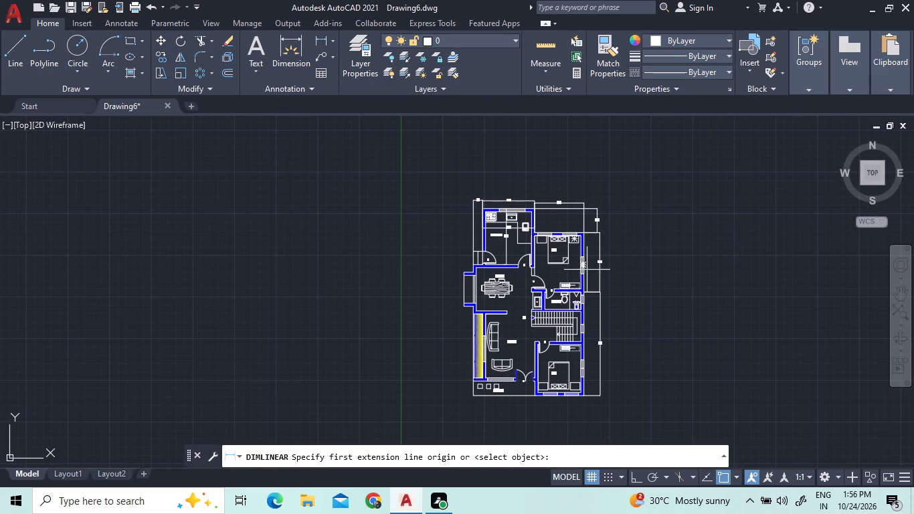
{"action": "scroll", "coordinate": [618, 270], "scroll_direction": "up", "scroll_amount": 2}
{"action": "left_click", "coordinate": [527, 172]}
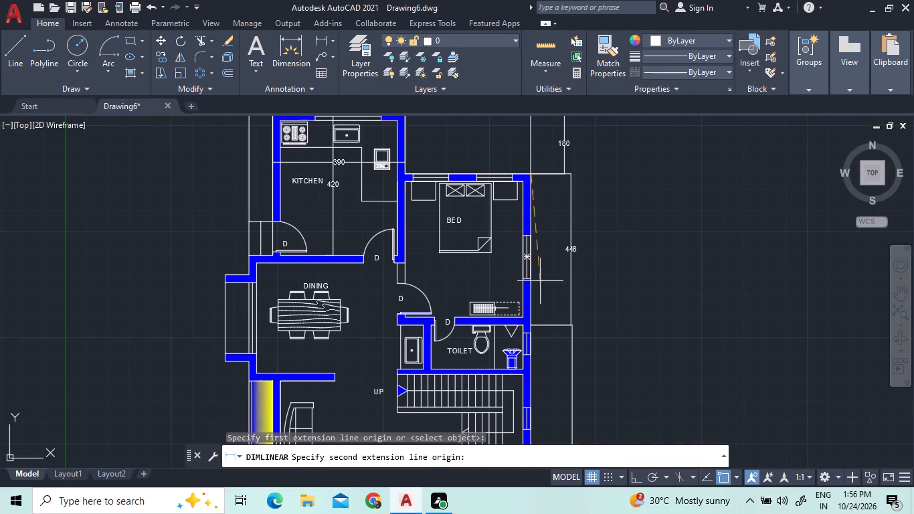
{"action": "scroll", "coordinate": [547, 284], "scroll_direction": "down", "scroll_amount": 3}
{"action": "scroll", "coordinate": [537, 363], "scroll_direction": "up", "scroll_amount": 4}
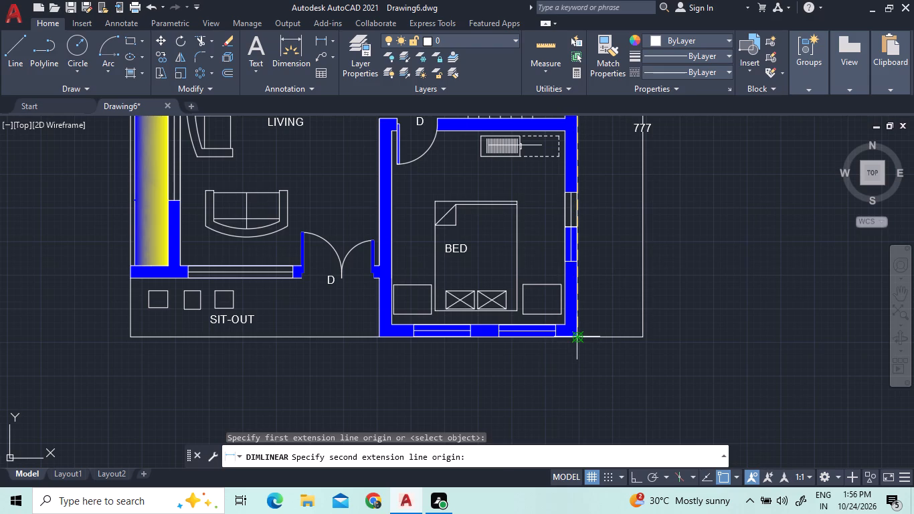
{"action": "left_click", "coordinate": [579, 341]}
{"action": "scroll", "coordinate": [696, 343], "scroll_direction": "down", "scroll_amount": 3}
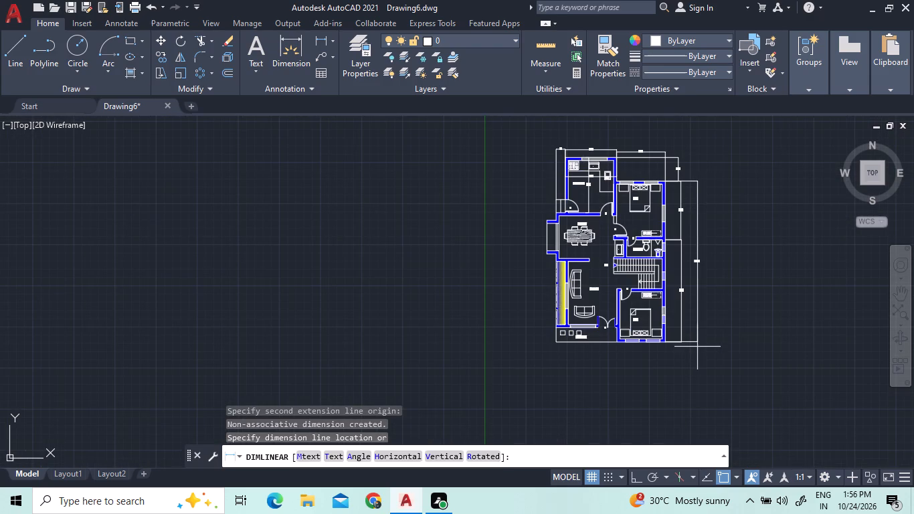
{"action": "left_click", "coordinate": [695, 347]}
Add an overall horizontal linear dimension from the sit-out's bottom left corner to the lower bedroom's bottom right corner, placed below the plan.
{"action": "scroll", "coordinate": [699, 249], "scroll_direction": "up", "scroll_amount": 4}
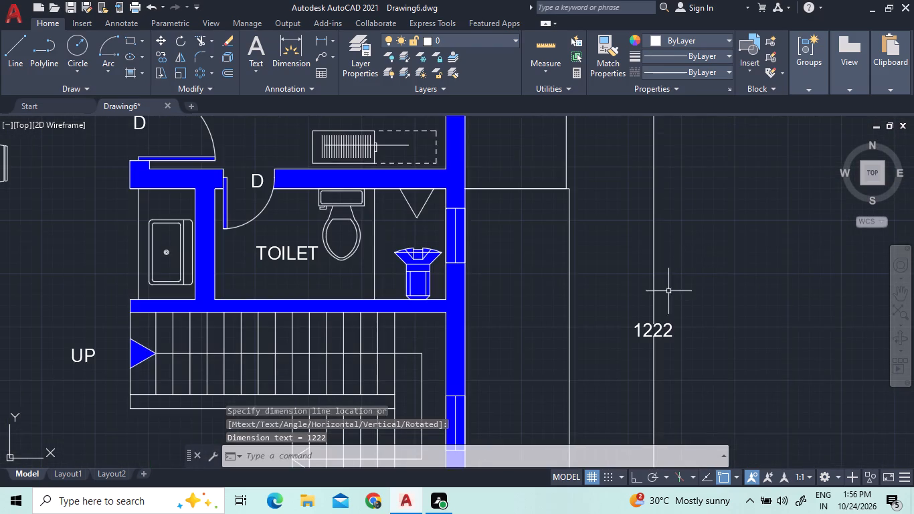
{"action": "scroll", "coordinate": [666, 313], "scroll_direction": "down", "scroll_amount": 3}
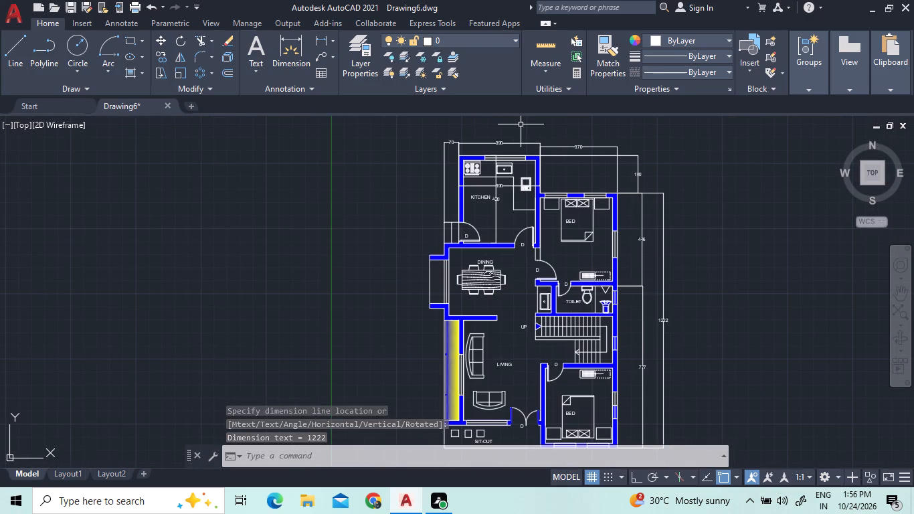
{"action": "scroll", "coordinate": [521, 124], "scroll_direction": "down", "scroll_amount": 2}
{"action": "scroll", "coordinate": [568, 231], "scroll_direction": "up", "scroll_amount": 3}
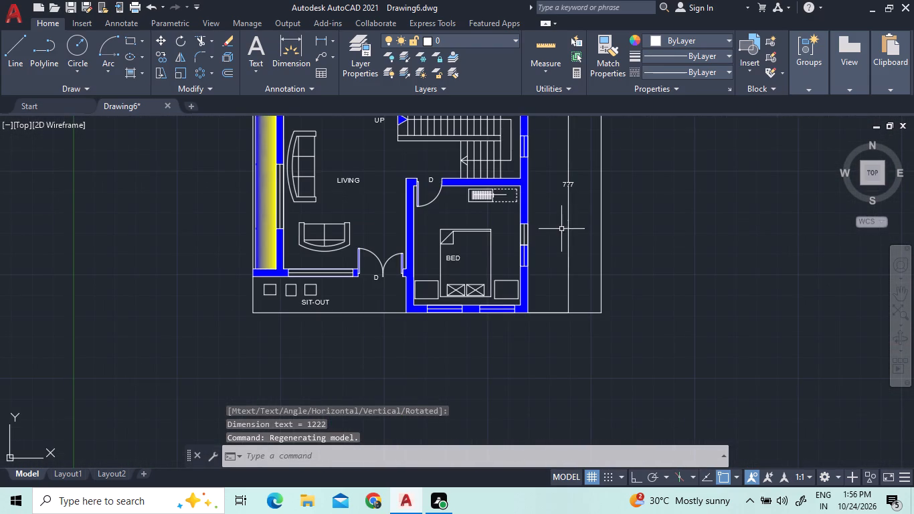
{"action": "left_click", "coordinate": [317, 41]}
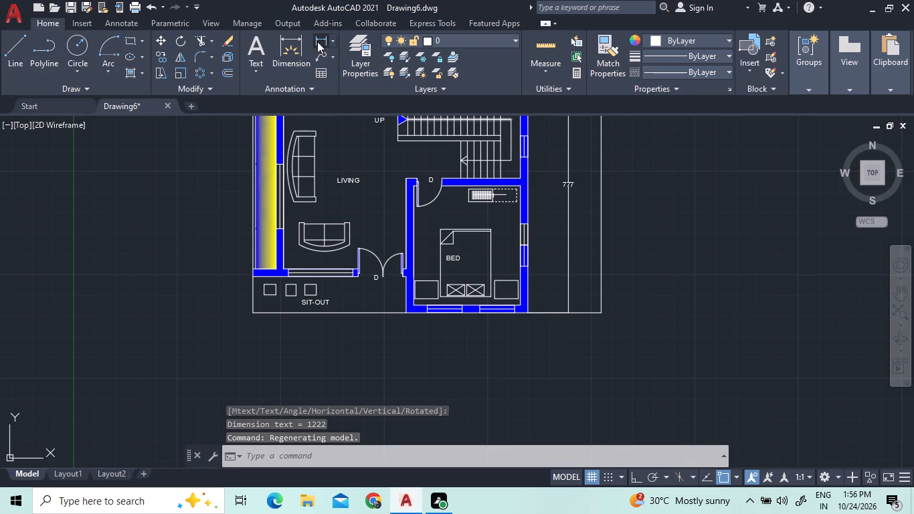
{"action": "left_click", "coordinate": [256, 310]}
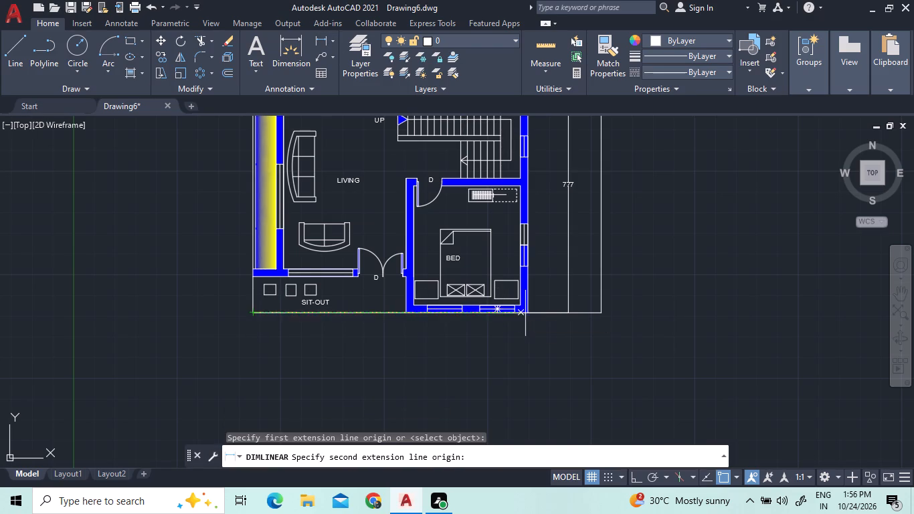
{"action": "left_click", "coordinate": [529, 312]}
{"action": "left_click", "coordinate": [523, 345]}
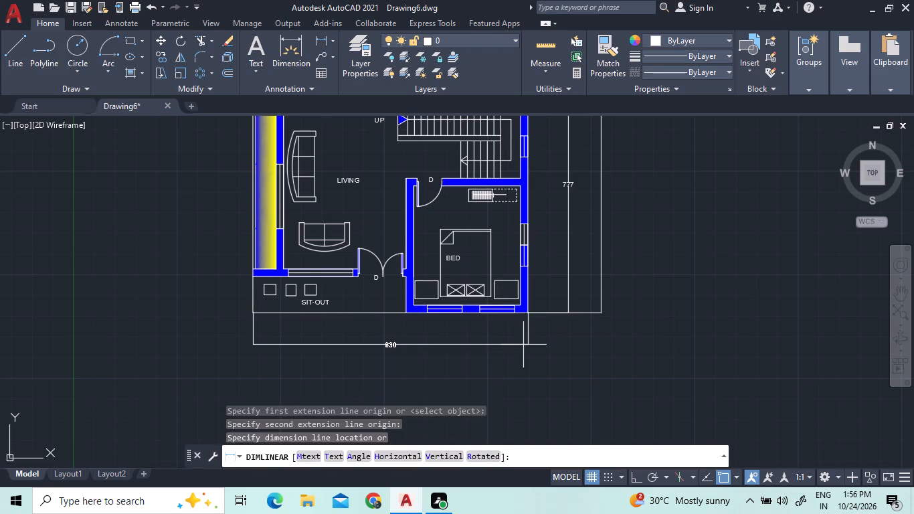
{"action": "scroll", "coordinate": [374, 339], "scroll_direction": "up", "scroll_amount": 4}
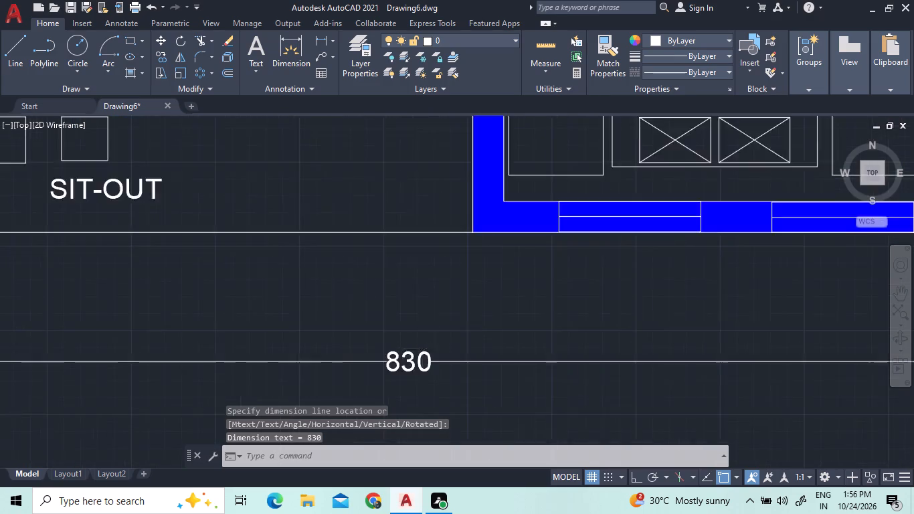
Review the plan and its exterior dimensions from the sit-out up to the kitchen.
{"action": "scroll", "coordinate": [423, 348], "scroll_direction": "up", "scroll_amount": 1}
{"action": "scroll", "coordinate": [416, 356], "scroll_direction": "down", "scroll_amount": 3}
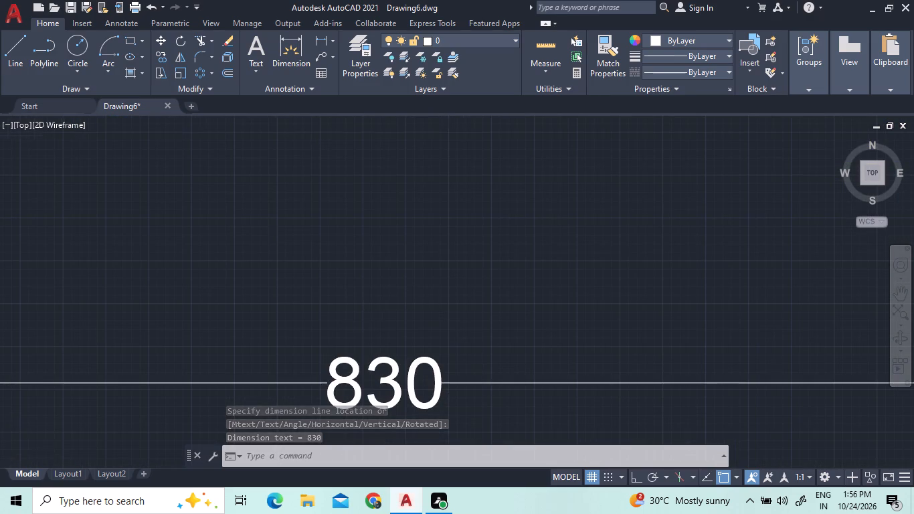
{"action": "scroll", "coordinate": [482, 374], "scroll_direction": "down", "scroll_amount": 2}
{"action": "middle_click_drag", "start_coordinate": [426, 315], "coordinate": [427, 335]}
{"action": "scroll", "coordinate": [430, 340], "scroll_direction": "down", "scroll_amount": 1}
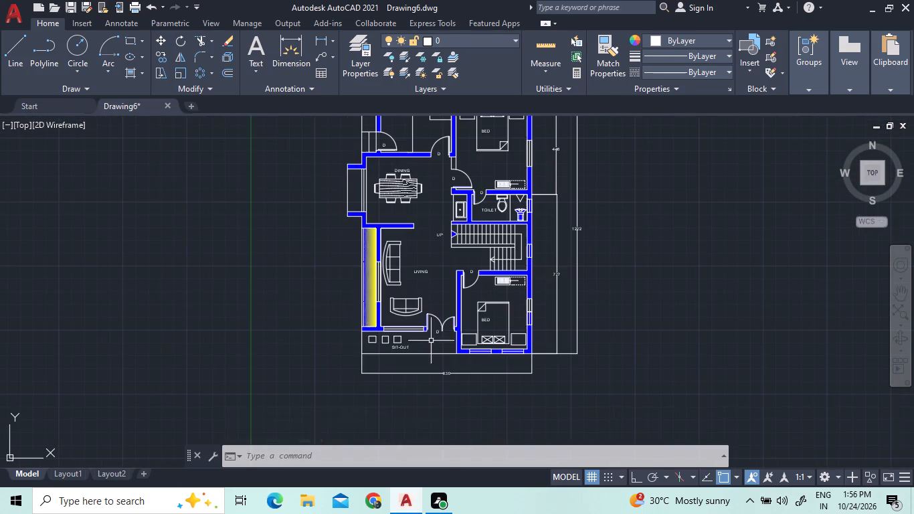
{"action": "middle_click_drag", "start_coordinate": [421, 189], "coordinate": [393, 260]}
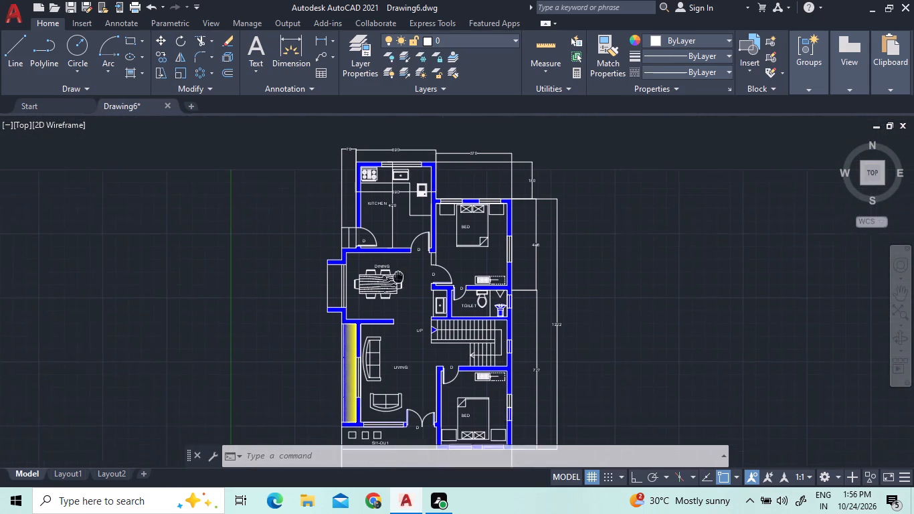
{"action": "middle_click_drag", "start_coordinate": [393, 260], "coordinate": [389, 258]}
{"action": "scroll", "coordinate": [393, 262], "scroll_direction": "up", "scroll_amount": 1}
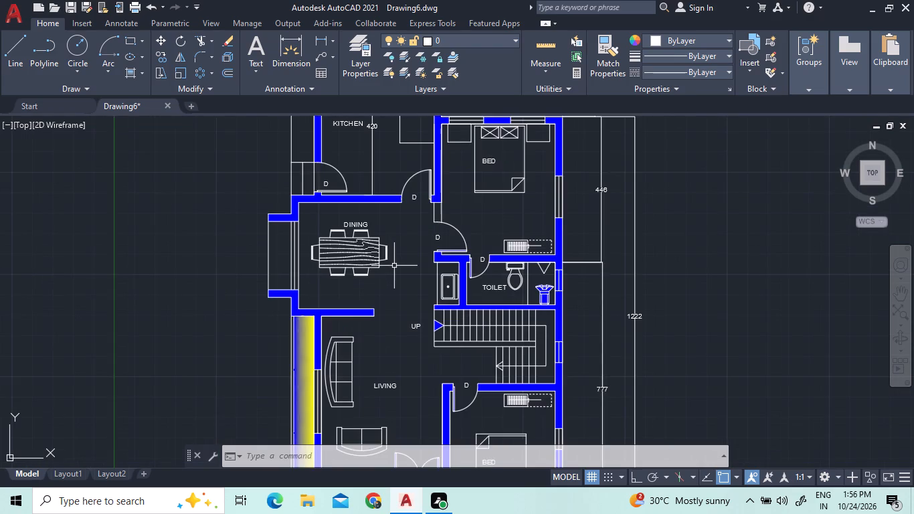
{"action": "scroll", "coordinate": [395, 270], "scroll_direction": "down", "scroll_amount": 1}
{"action": "scroll", "coordinate": [361, 120], "scroll_direction": "up", "scroll_amount": 2}
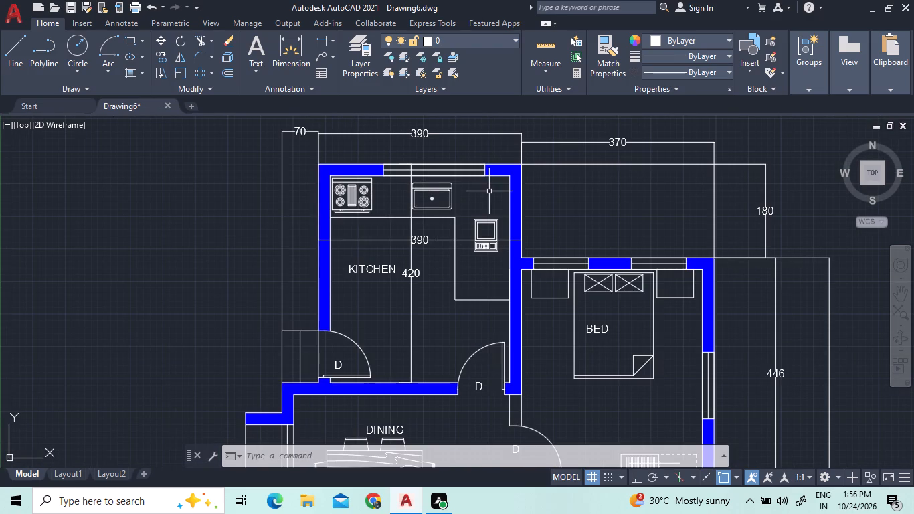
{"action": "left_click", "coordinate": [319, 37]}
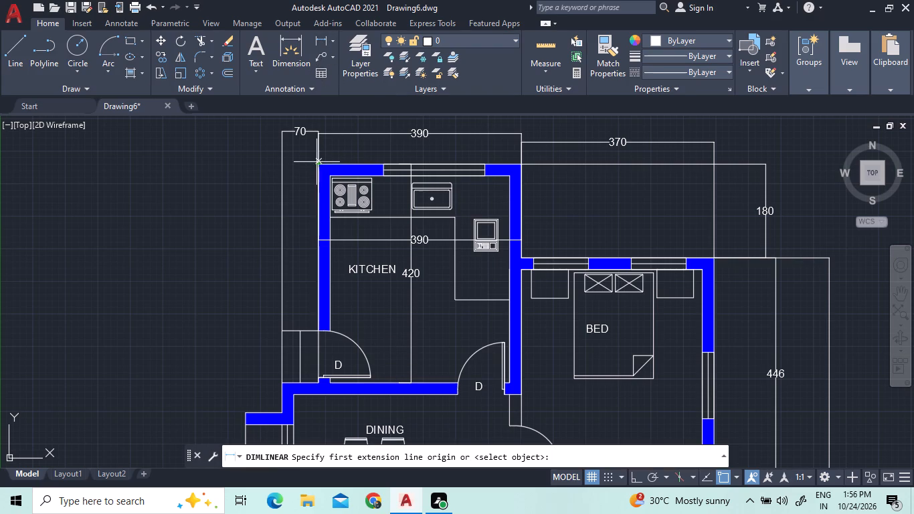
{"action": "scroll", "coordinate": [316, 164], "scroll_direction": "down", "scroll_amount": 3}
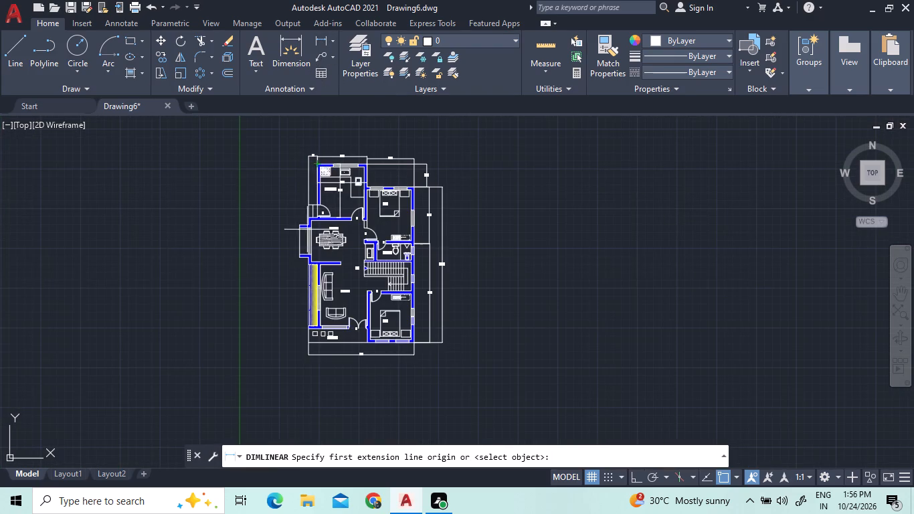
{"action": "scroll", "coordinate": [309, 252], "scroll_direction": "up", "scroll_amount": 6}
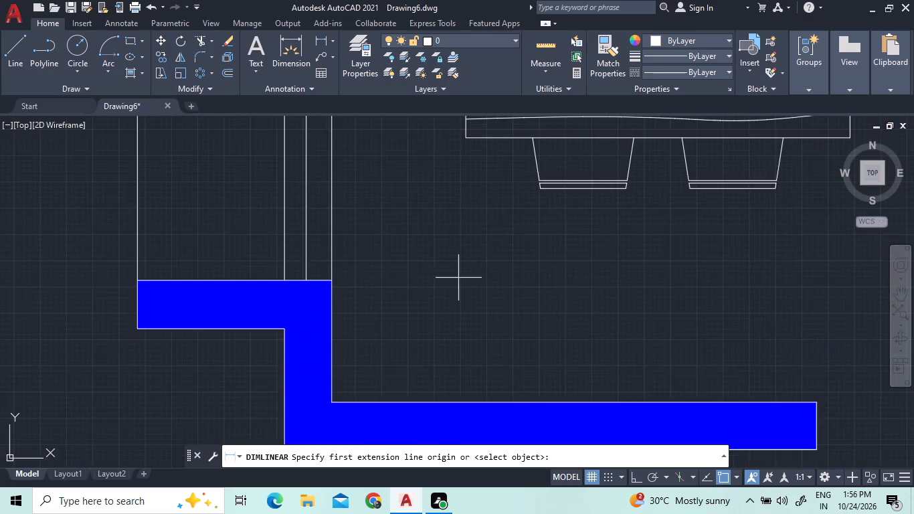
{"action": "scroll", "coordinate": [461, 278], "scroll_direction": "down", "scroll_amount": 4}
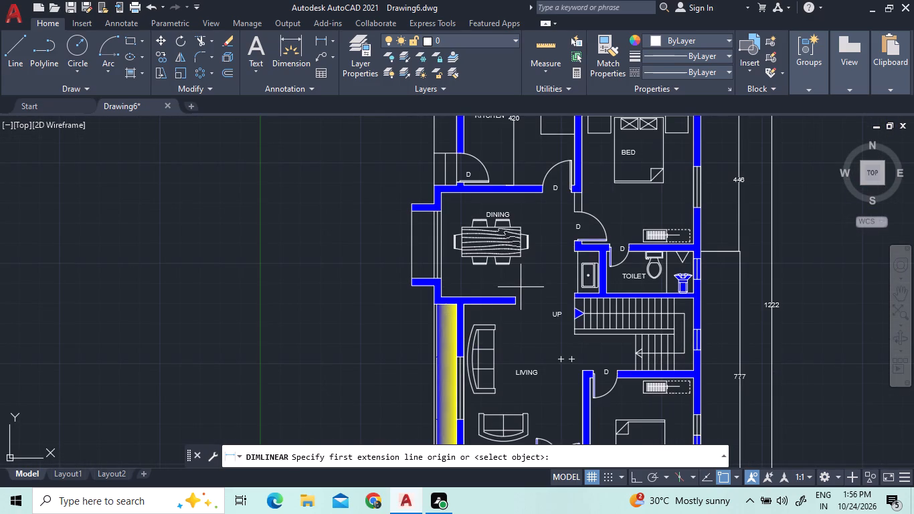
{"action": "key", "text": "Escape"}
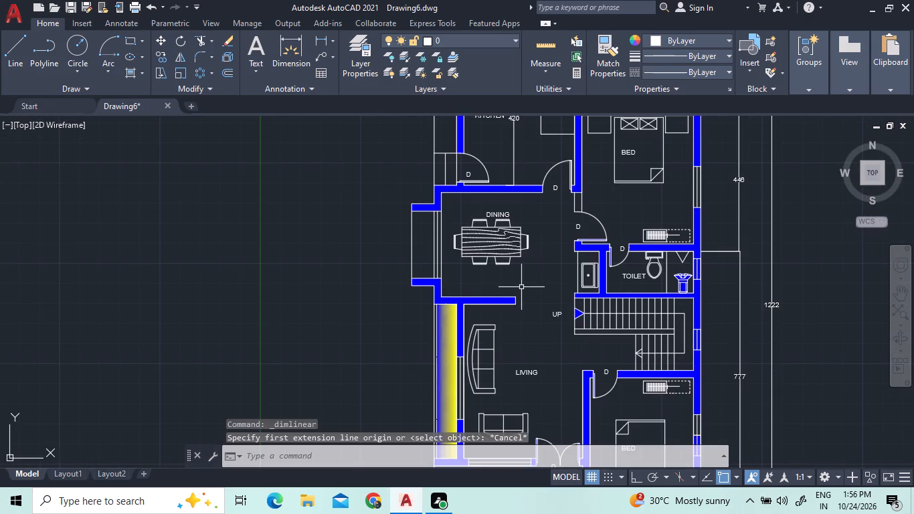
Examine the dining, toilet, stair, living, lower bedroom and sit-out areas along with the dimensions around them.
{"action": "scroll", "coordinate": [561, 224], "scroll_direction": "down", "scroll_amount": 1}
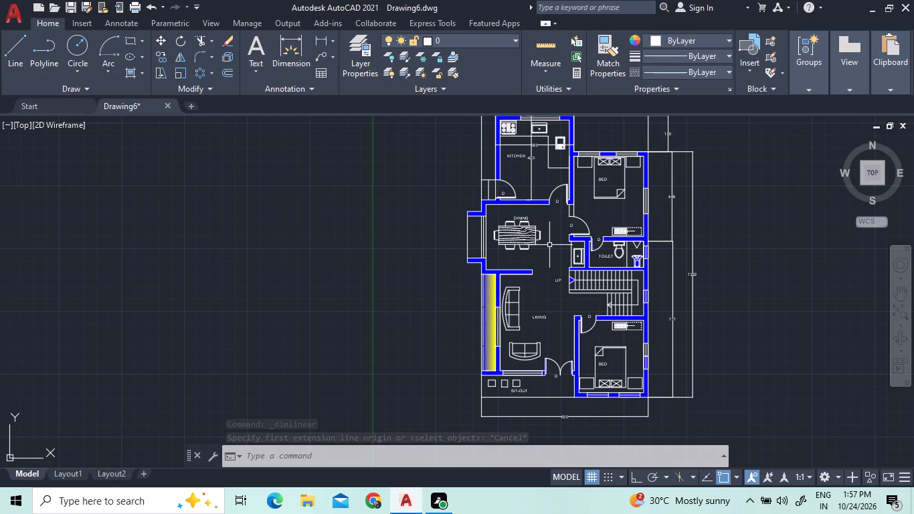
{"action": "scroll", "coordinate": [549, 245], "scroll_direction": "up", "scroll_amount": 2}
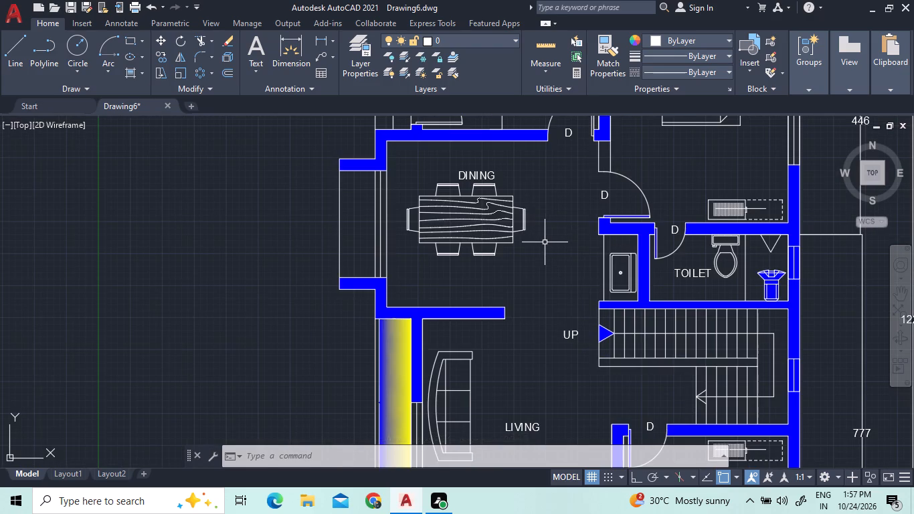
{"action": "scroll", "coordinate": [555, 254], "scroll_direction": "down", "scroll_amount": 2}
{"action": "middle_click_drag", "start_coordinate": [552, 264], "coordinate": [282, 334]}
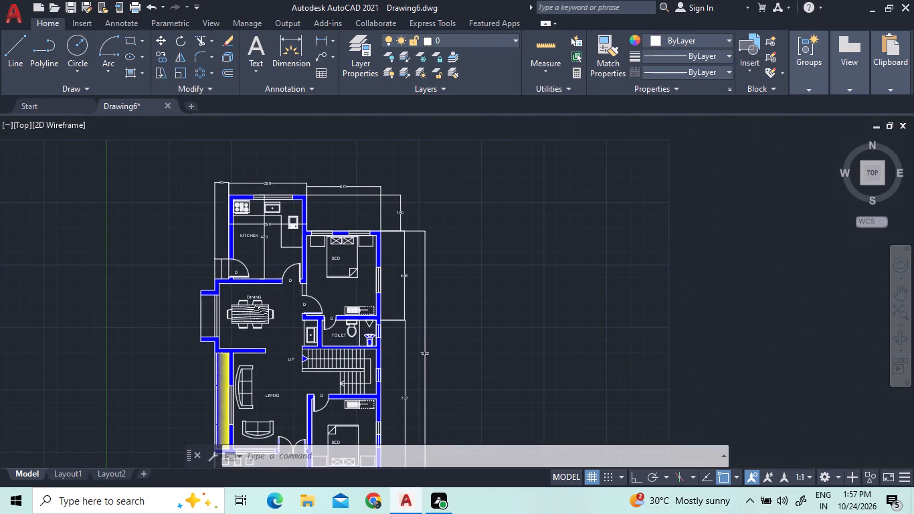
{"action": "scroll", "coordinate": [291, 357], "scroll_direction": "up", "scroll_amount": 2}
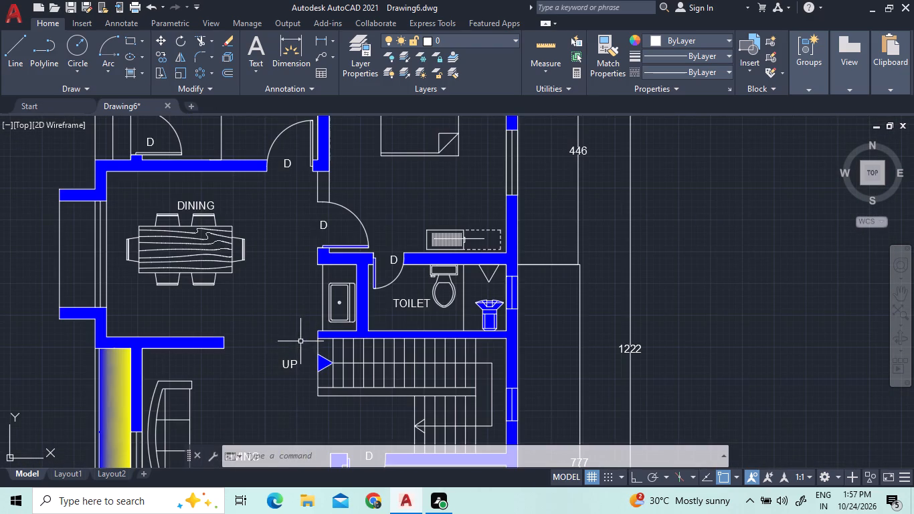
{"action": "scroll", "coordinate": [406, 294], "scroll_direction": "down", "scroll_amount": 1}
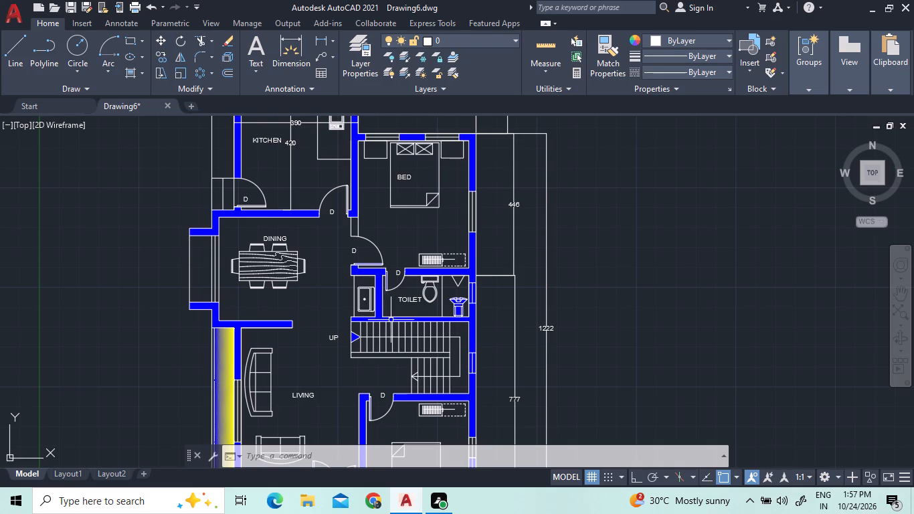
{"action": "scroll", "coordinate": [450, 315], "scroll_direction": "up", "scroll_amount": 1}
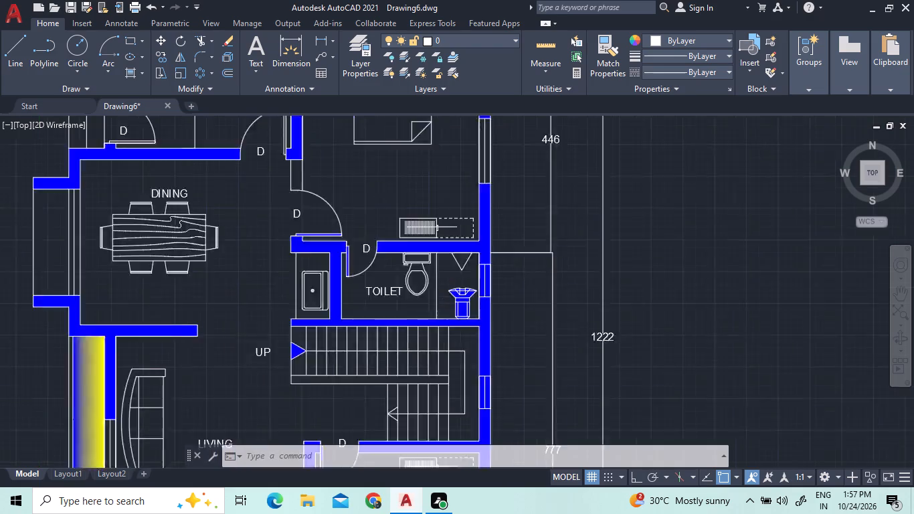
{"action": "scroll", "coordinate": [450, 315], "scroll_direction": "up", "scroll_amount": 1}
{"action": "scroll", "coordinate": [467, 306], "scroll_direction": "down", "scroll_amount": 3}
{"action": "scroll", "coordinate": [444, 400], "scroll_direction": "up", "scroll_amount": 3}
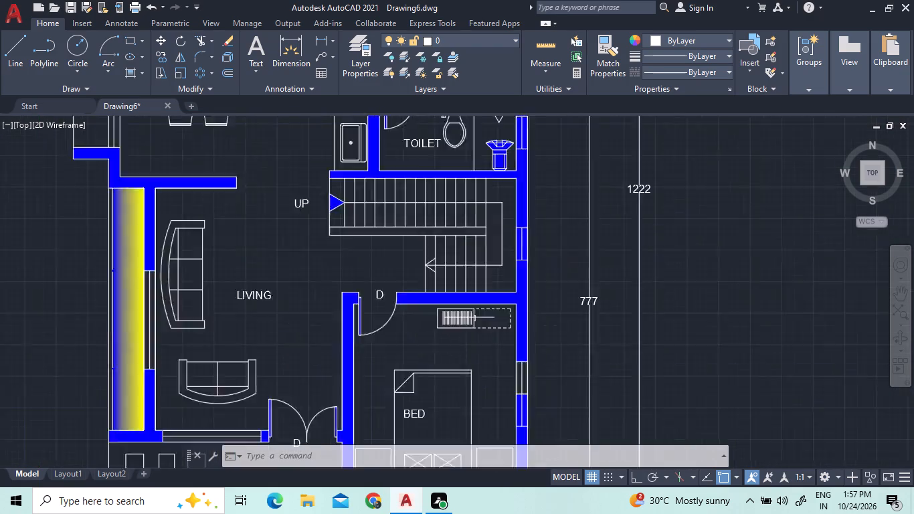
{"action": "scroll", "coordinate": [444, 400], "scroll_direction": "up", "scroll_amount": 1}
{"action": "scroll", "coordinate": [458, 371], "scroll_direction": "down", "scroll_amount": 3}
{"action": "scroll", "coordinate": [440, 435], "scroll_direction": "up", "scroll_amount": 3}
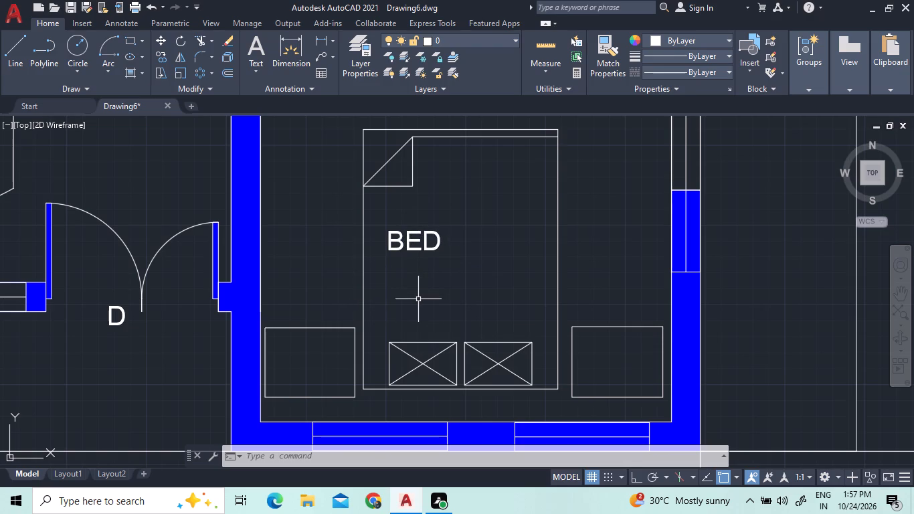
{"action": "scroll", "coordinate": [418, 299], "scroll_direction": "down", "scroll_amount": 2}
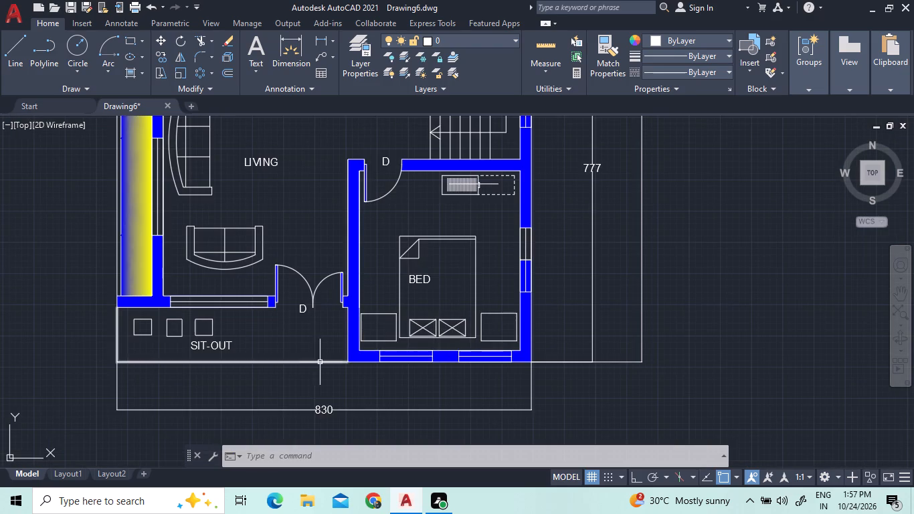
{"action": "middle_click_drag", "start_coordinate": [303, 354], "coordinate": [341, 427]}
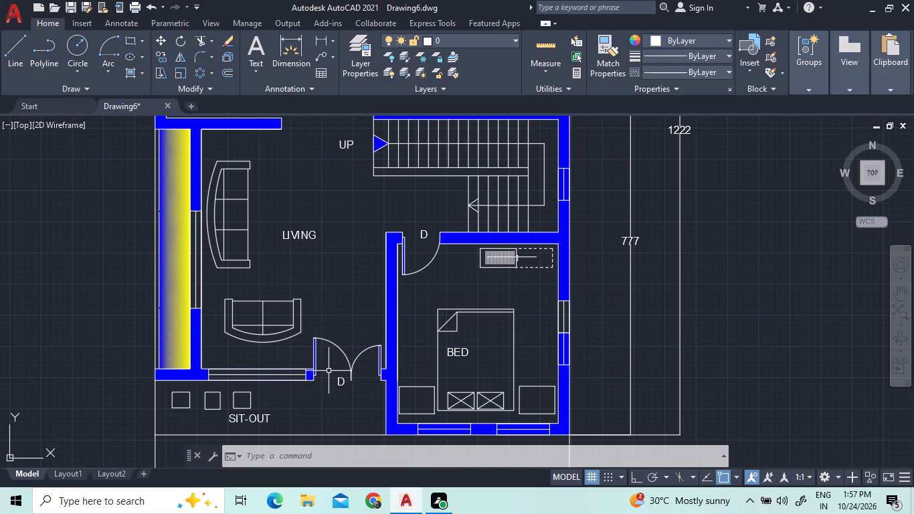
{"action": "scroll", "coordinate": [351, 355], "scroll_direction": "down", "scroll_amount": 2}
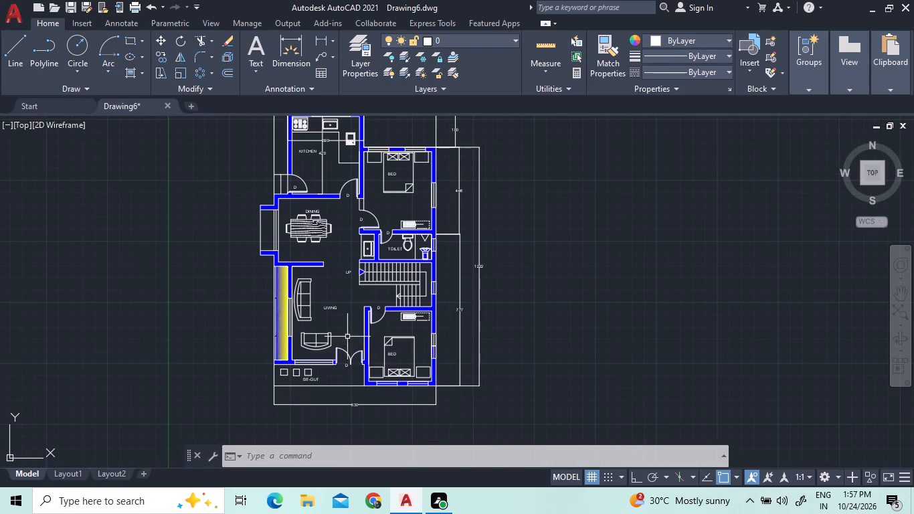
{"action": "middle_click_drag", "start_coordinate": [350, 311], "coordinate": [347, 404]}
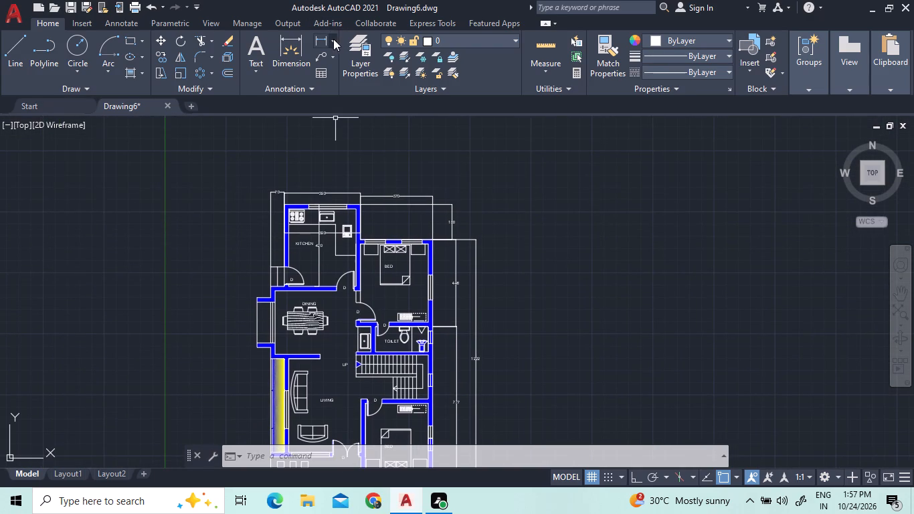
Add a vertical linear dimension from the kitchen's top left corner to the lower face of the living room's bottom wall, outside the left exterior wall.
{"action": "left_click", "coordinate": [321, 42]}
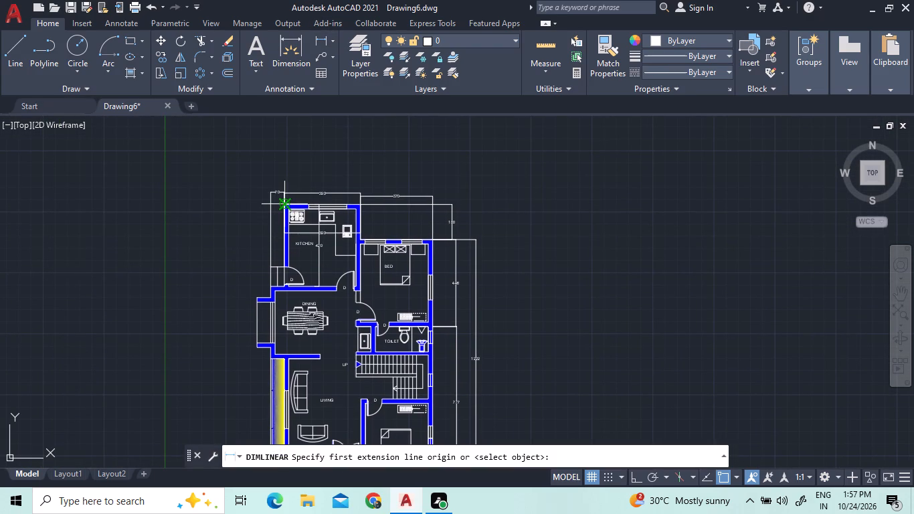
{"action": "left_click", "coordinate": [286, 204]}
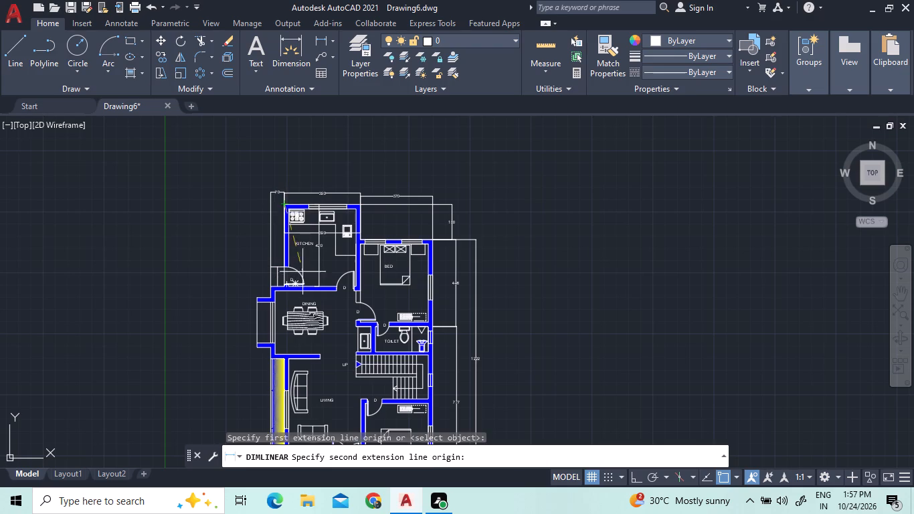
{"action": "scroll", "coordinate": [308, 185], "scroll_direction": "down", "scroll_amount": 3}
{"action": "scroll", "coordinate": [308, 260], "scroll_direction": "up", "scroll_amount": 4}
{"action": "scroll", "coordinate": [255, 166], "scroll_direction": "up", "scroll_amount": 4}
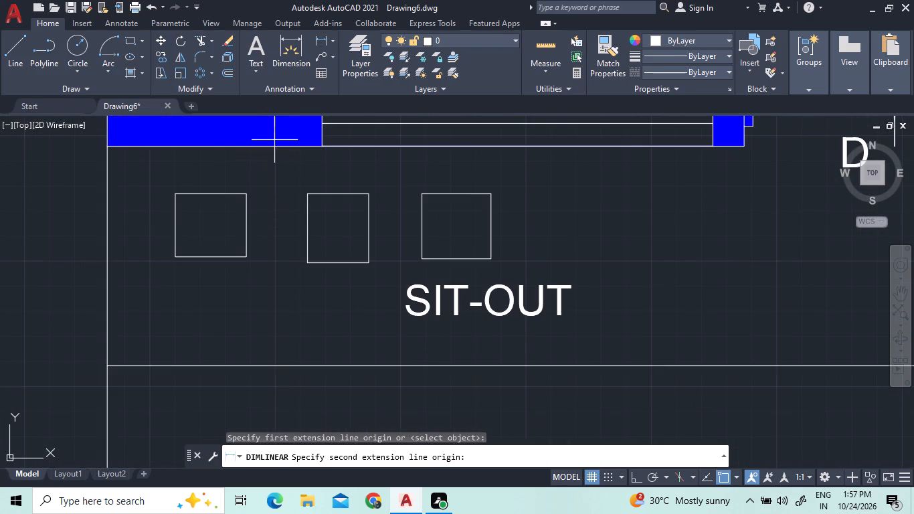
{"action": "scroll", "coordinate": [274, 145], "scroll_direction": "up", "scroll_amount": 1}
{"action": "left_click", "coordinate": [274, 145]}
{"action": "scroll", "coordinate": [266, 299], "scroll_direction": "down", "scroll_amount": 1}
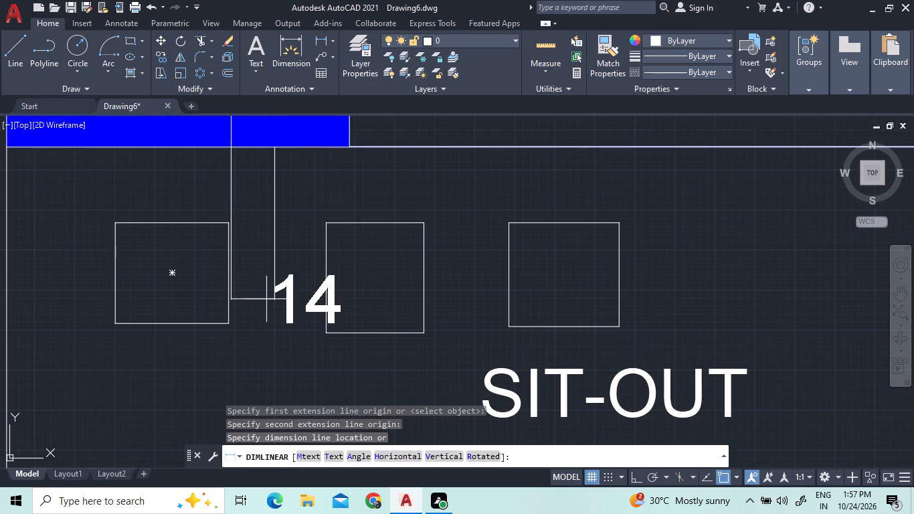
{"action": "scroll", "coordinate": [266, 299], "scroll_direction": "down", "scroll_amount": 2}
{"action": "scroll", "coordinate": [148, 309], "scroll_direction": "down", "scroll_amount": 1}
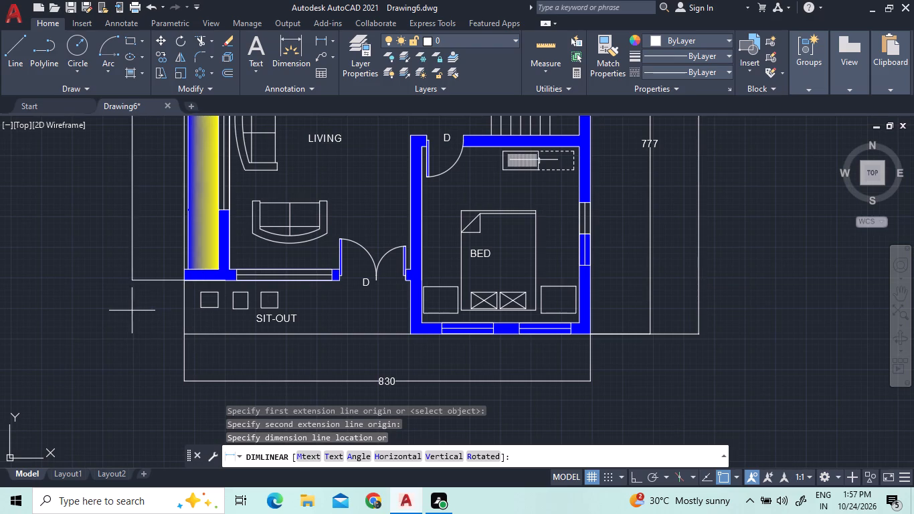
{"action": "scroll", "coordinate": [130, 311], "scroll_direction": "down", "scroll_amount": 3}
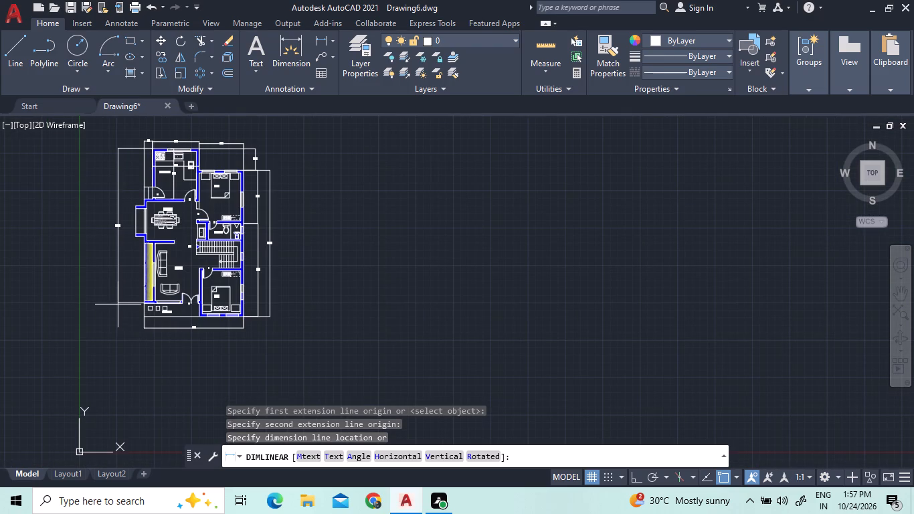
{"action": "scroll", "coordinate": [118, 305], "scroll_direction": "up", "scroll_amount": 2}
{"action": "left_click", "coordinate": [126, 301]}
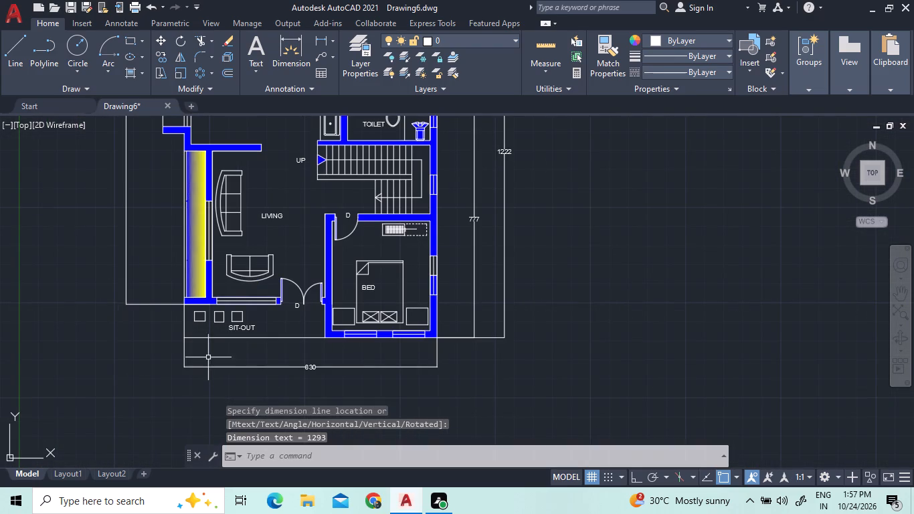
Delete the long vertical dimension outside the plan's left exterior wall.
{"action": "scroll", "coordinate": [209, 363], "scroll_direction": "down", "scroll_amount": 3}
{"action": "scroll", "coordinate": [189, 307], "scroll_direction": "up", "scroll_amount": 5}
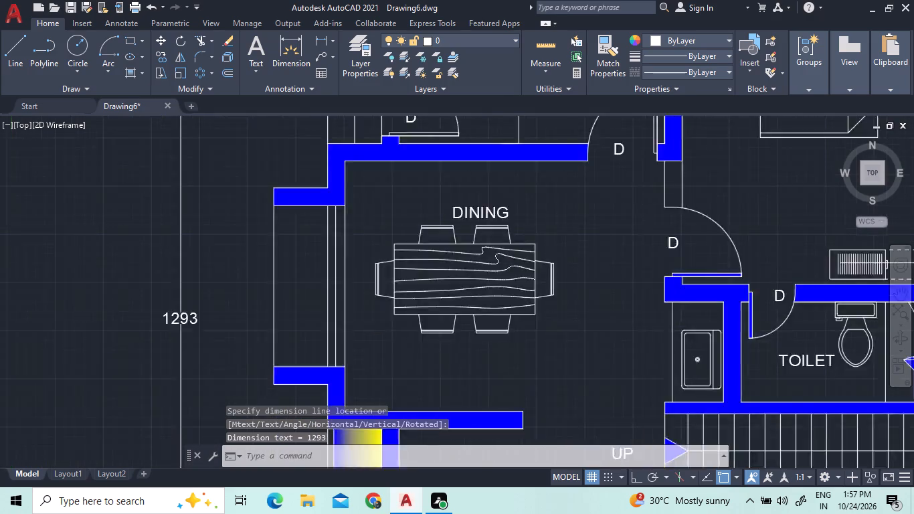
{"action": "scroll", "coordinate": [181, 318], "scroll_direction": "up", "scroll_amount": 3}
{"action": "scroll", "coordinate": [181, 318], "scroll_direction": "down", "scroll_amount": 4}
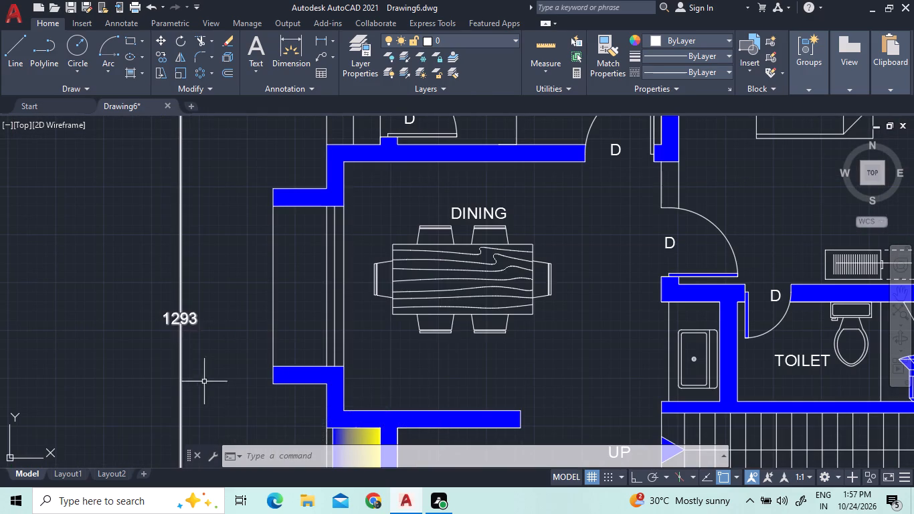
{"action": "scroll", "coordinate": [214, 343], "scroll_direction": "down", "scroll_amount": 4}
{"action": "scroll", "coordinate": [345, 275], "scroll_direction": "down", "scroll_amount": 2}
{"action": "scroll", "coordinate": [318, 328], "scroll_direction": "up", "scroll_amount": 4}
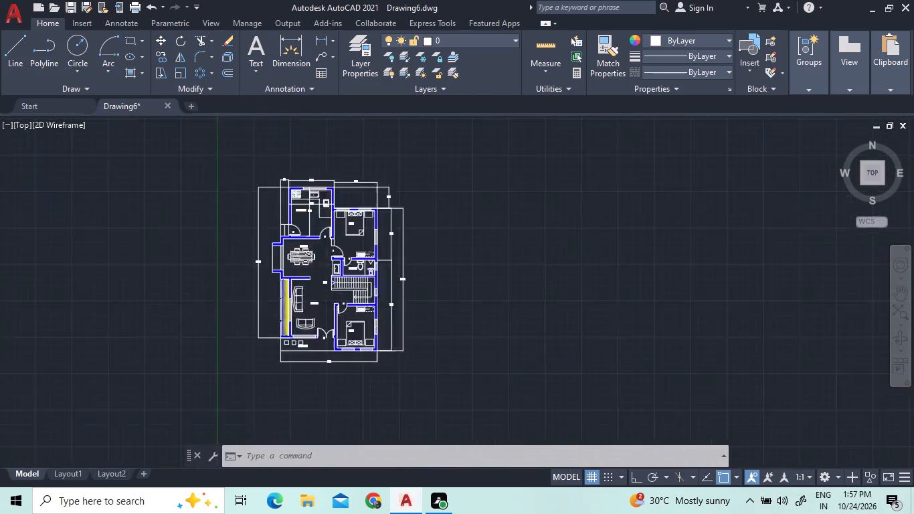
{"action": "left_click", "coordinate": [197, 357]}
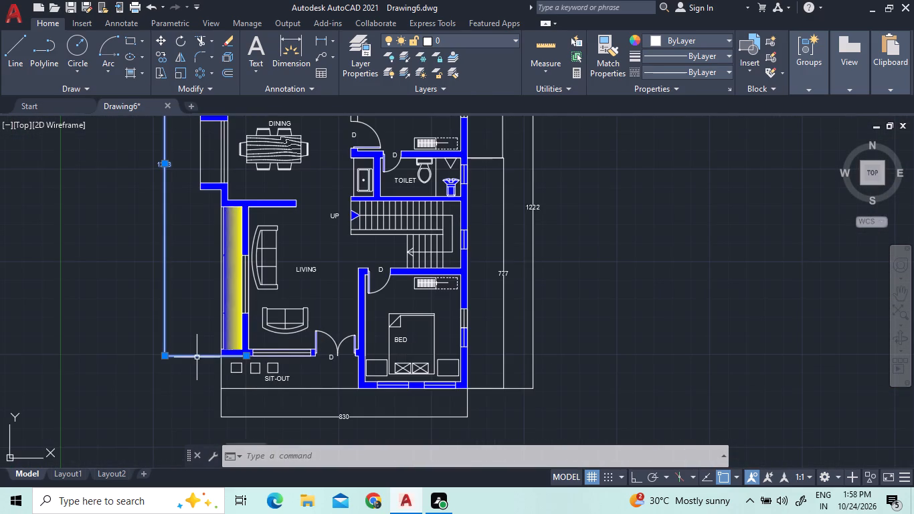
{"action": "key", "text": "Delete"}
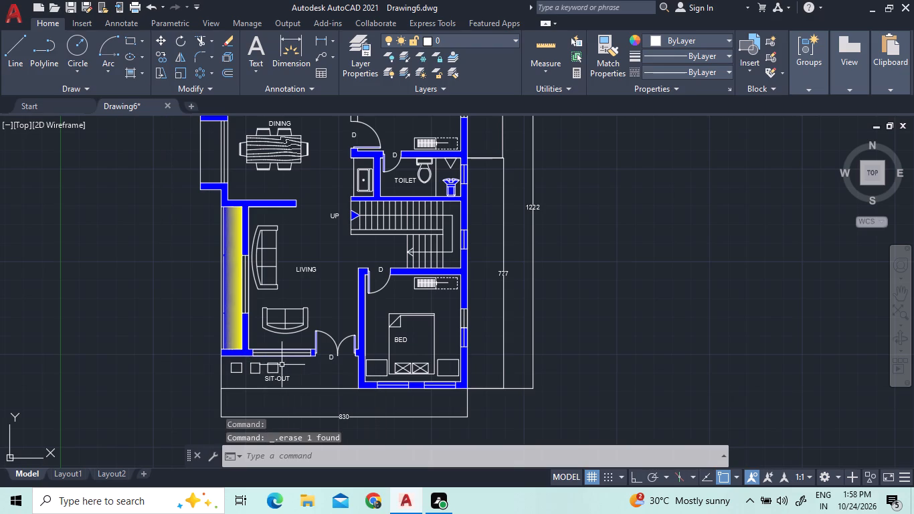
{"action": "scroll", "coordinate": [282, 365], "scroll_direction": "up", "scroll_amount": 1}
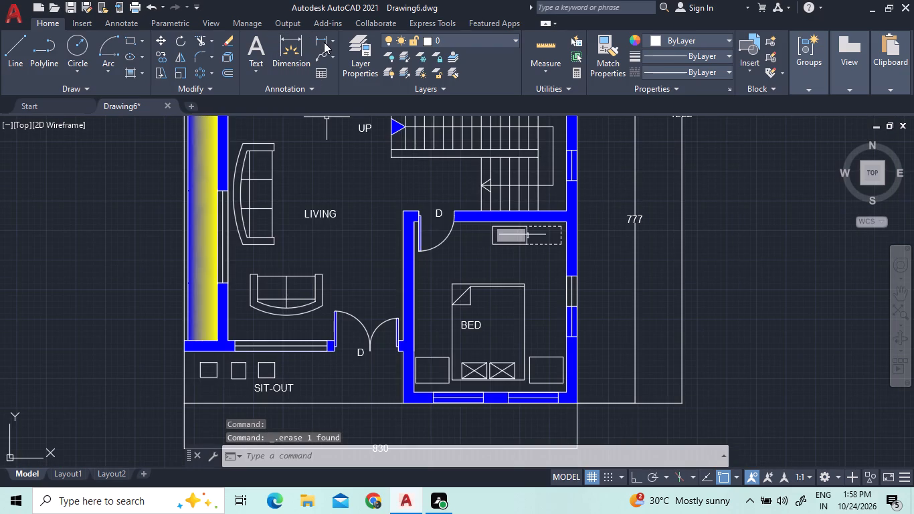
Add an overall vertical linear dimension from the sit-out's bottom left corner to the kitchen's top left corner, outside the left exterior wall.
{"action": "left_click", "coordinate": [324, 42]}
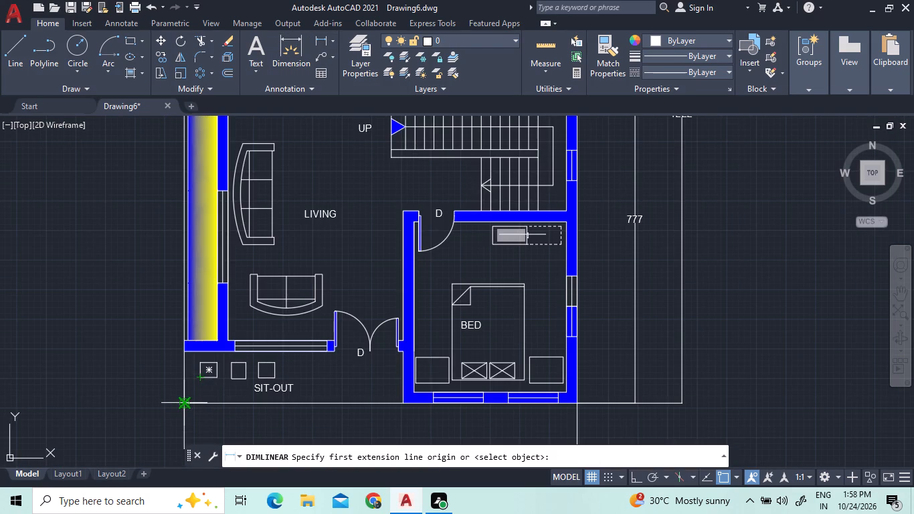
{"action": "left_click", "coordinate": [180, 403]}
{"action": "scroll", "coordinate": [188, 365], "scroll_direction": "down", "scroll_amount": 6}
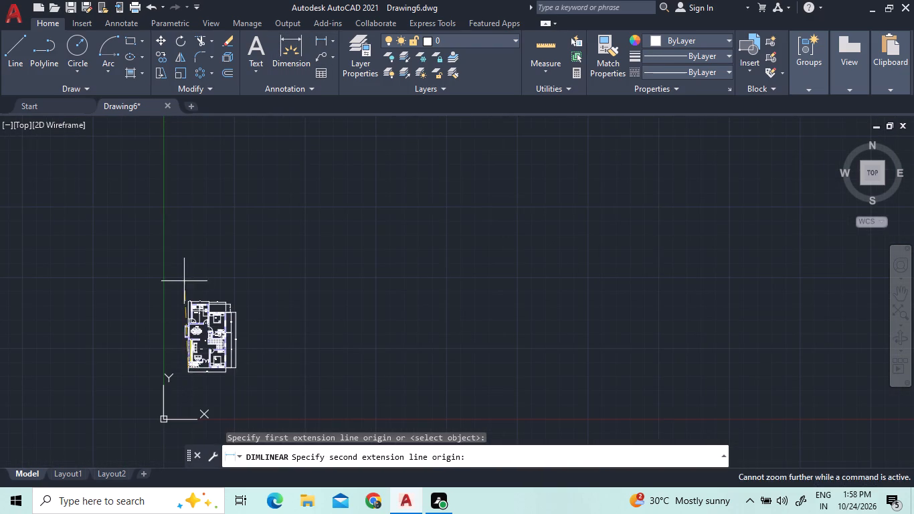
{"action": "scroll", "coordinate": [197, 315], "scroll_direction": "up", "scroll_amount": 4}
{"action": "scroll", "coordinate": [151, 230], "scroll_direction": "up", "scroll_amount": 2}
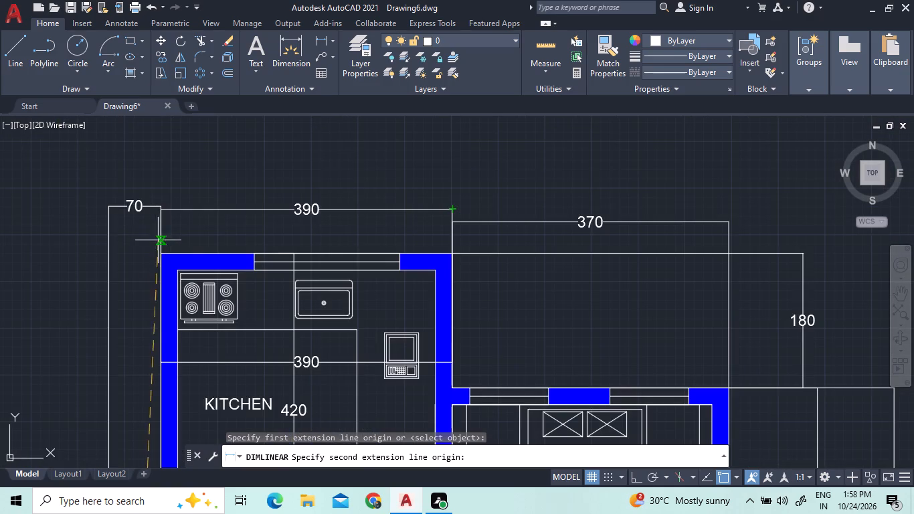
{"action": "left_click", "coordinate": [159, 252]}
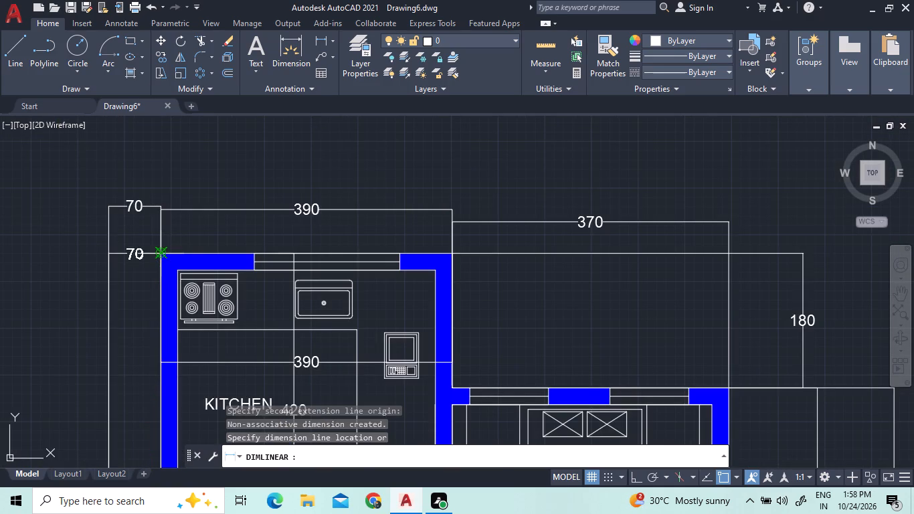
{"action": "scroll", "coordinate": [54, 252], "scroll_direction": "down", "scroll_amount": 2}
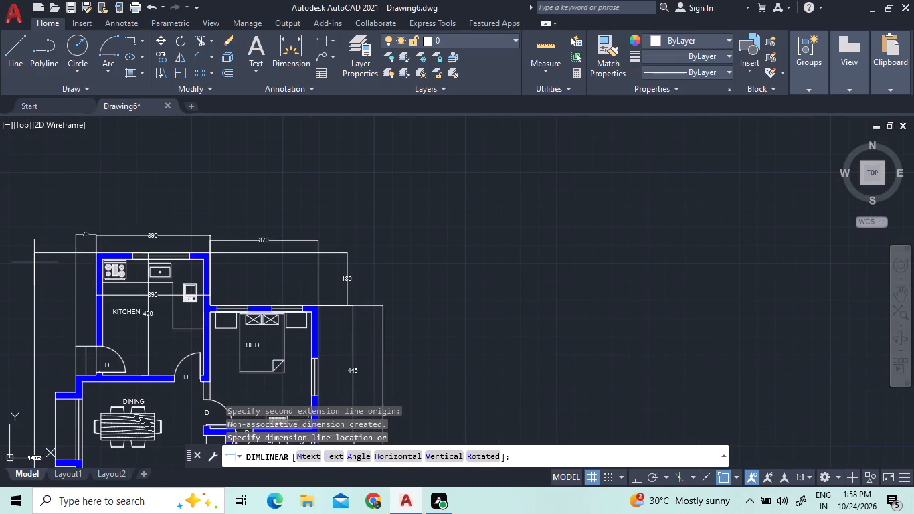
{"action": "scroll", "coordinate": [42, 255], "scroll_direction": "down", "scroll_amount": 3}
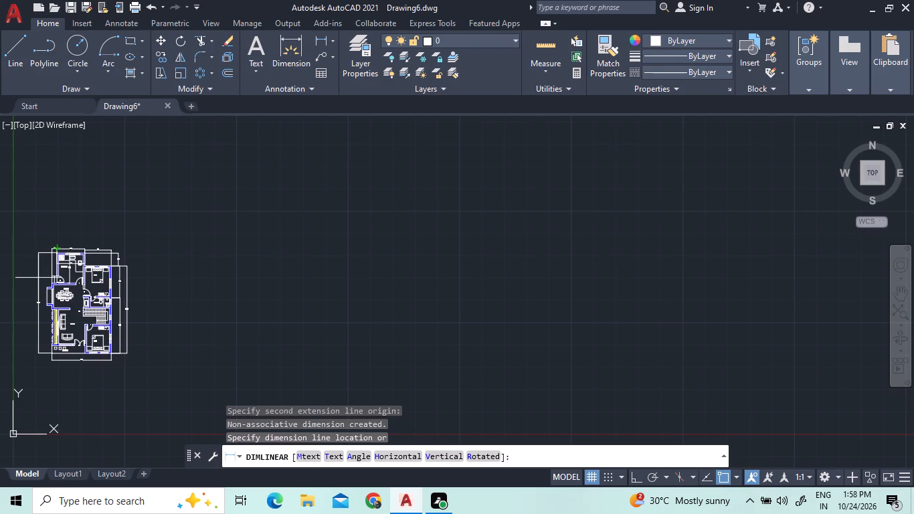
{"action": "left_click", "coordinate": [40, 277]}
Examine the new overall left-side dimension and the plan's other exterior dimensions around the kitchen and upper bedroom.
{"action": "scroll", "coordinate": [36, 307], "scroll_direction": "up", "scroll_amount": 5}
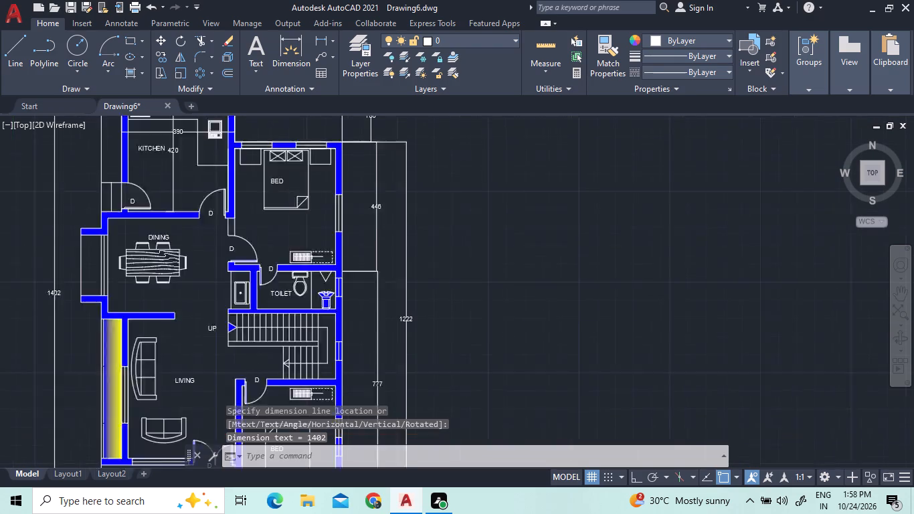
{"action": "scroll", "coordinate": [73, 273], "scroll_direction": "up", "scroll_amount": 4}
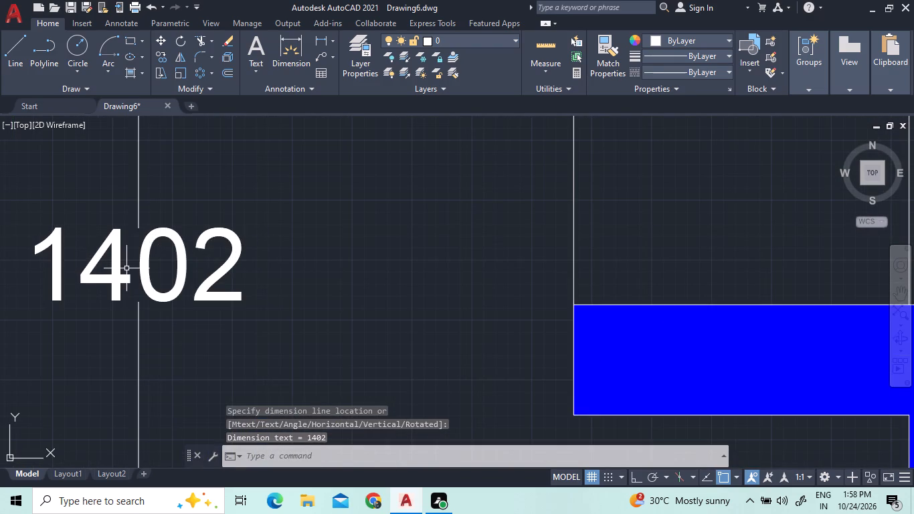
{"action": "scroll", "coordinate": [126, 268], "scroll_direction": "down", "scroll_amount": 1}
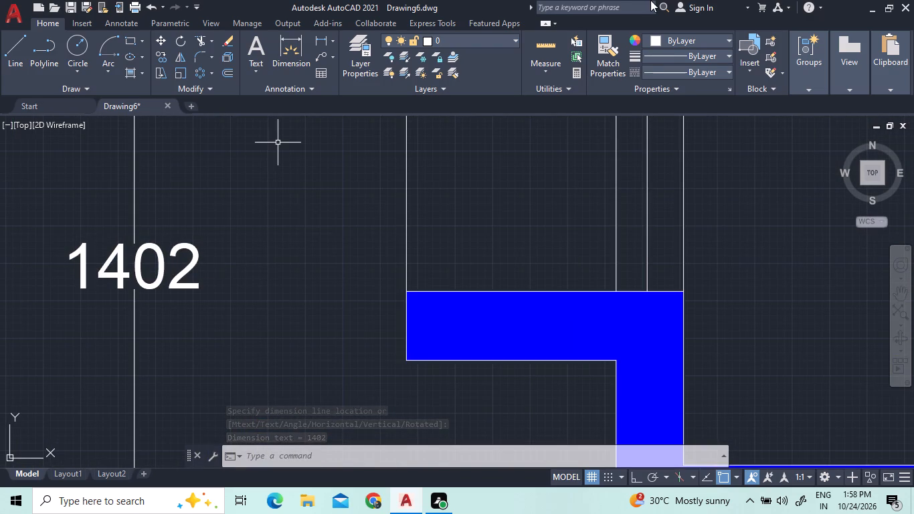
{"action": "scroll", "coordinate": [314, 172], "scroll_direction": "down", "scroll_amount": 7}
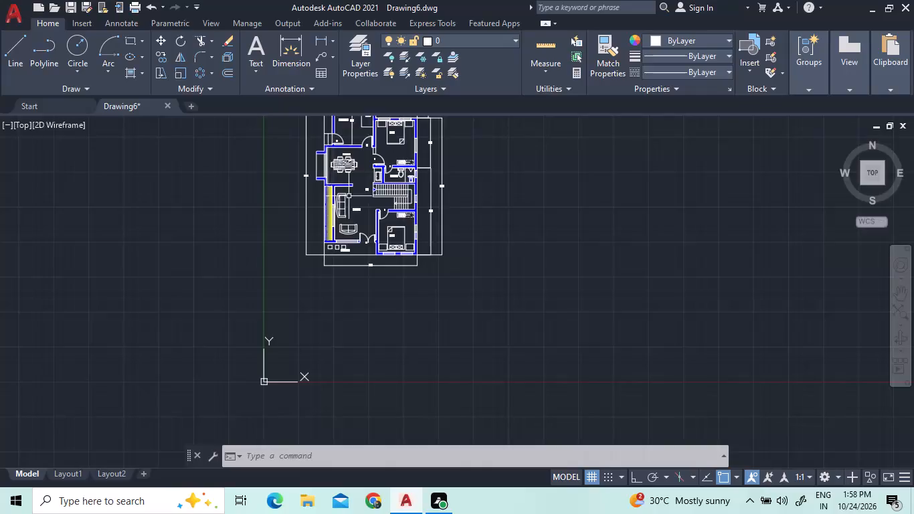
{"action": "scroll", "coordinate": [356, 222], "scroll_direction": "down", "scroll_amount": 1}
{"action": "scroll", "coordinate": [353, 137], "scroll_direction": "up", "scroll_amount": 2}
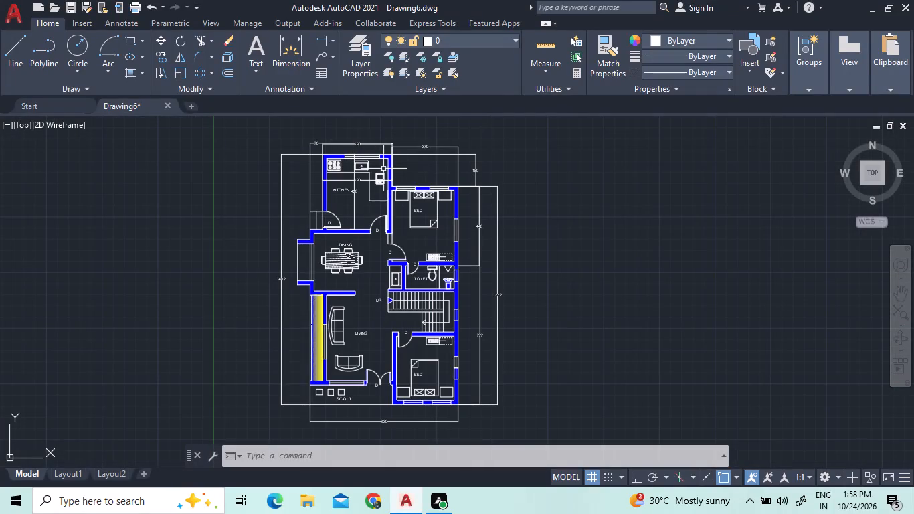
{"action": "scroll", "coordinate": [446, 200], "scroll_direction": "up", "scroll_amount": 1}
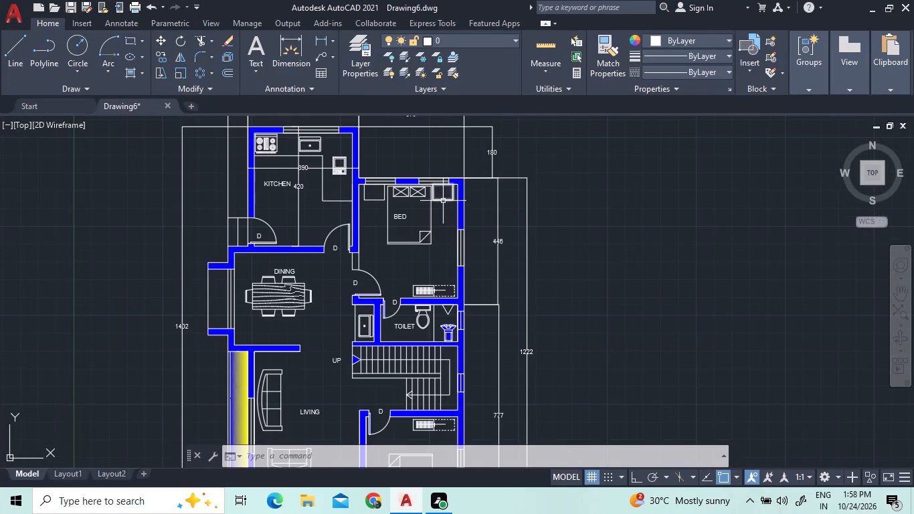
{"action": "scroll", "coordinate": [432, 216], "scroll_direction": "down", "scroll_amount": 1}
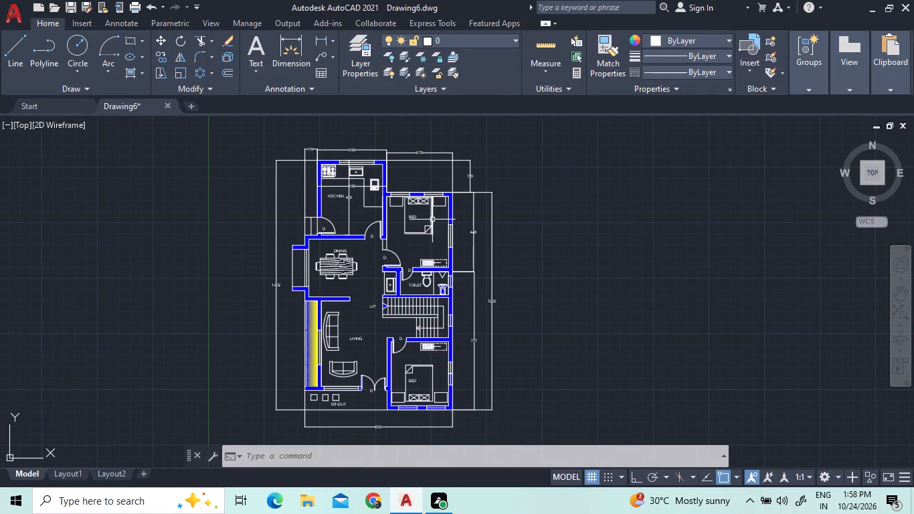
{"action": "scroll", "coordinate": [405, 153], "scroll_direction": "up", "scroll_amount": 3}
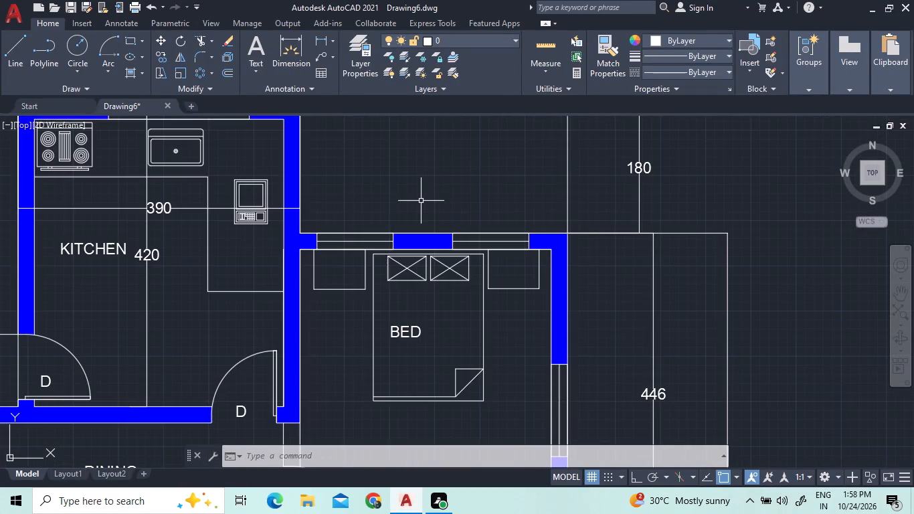
{"action": "scroll", "coordinate": [421, 201], "scroll_direction": "down", "scroll_amount": 1}
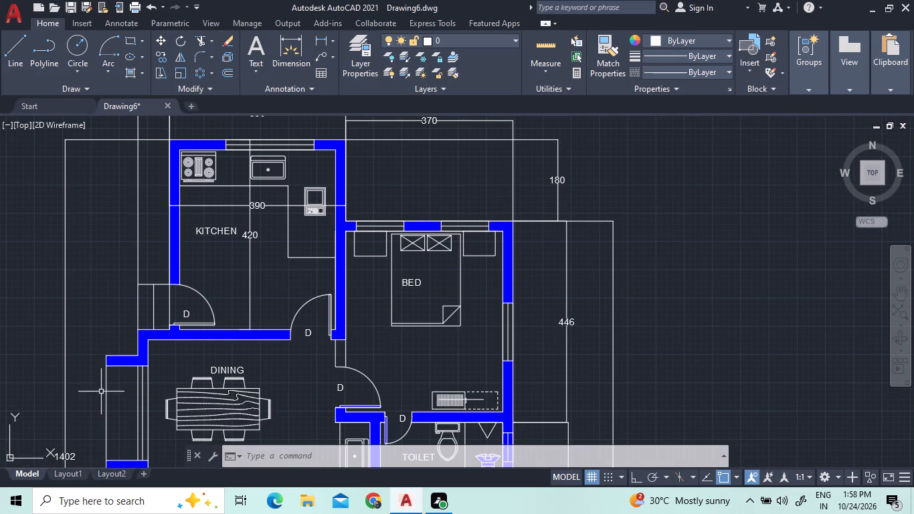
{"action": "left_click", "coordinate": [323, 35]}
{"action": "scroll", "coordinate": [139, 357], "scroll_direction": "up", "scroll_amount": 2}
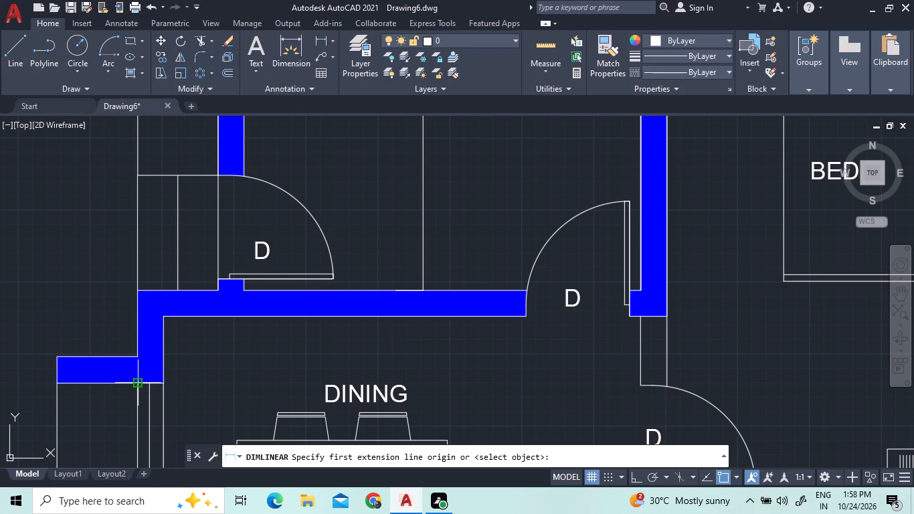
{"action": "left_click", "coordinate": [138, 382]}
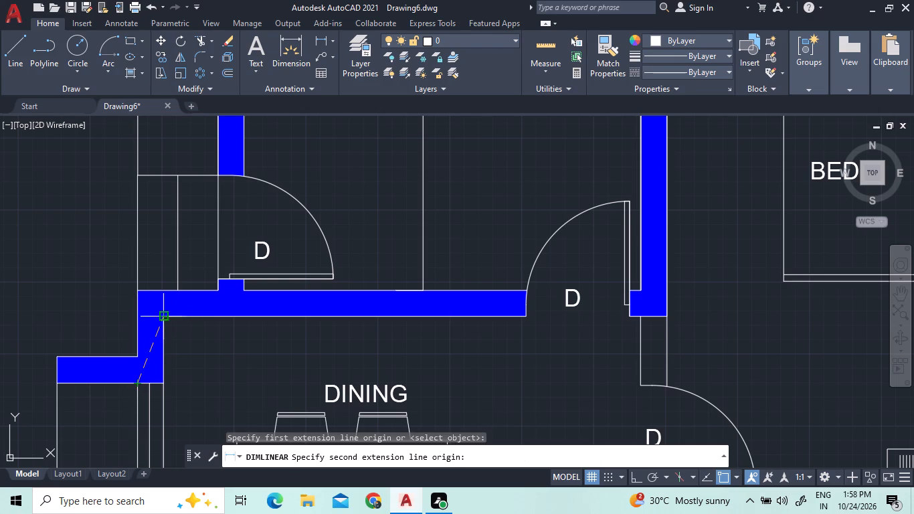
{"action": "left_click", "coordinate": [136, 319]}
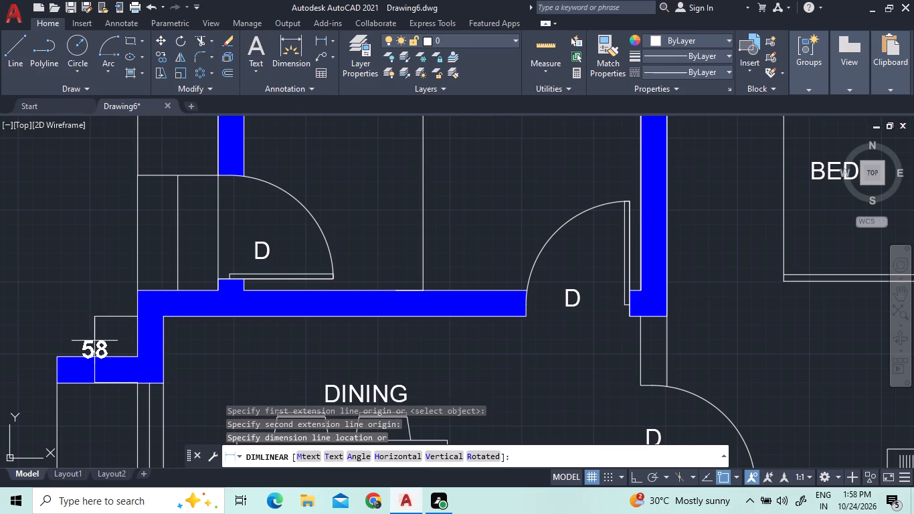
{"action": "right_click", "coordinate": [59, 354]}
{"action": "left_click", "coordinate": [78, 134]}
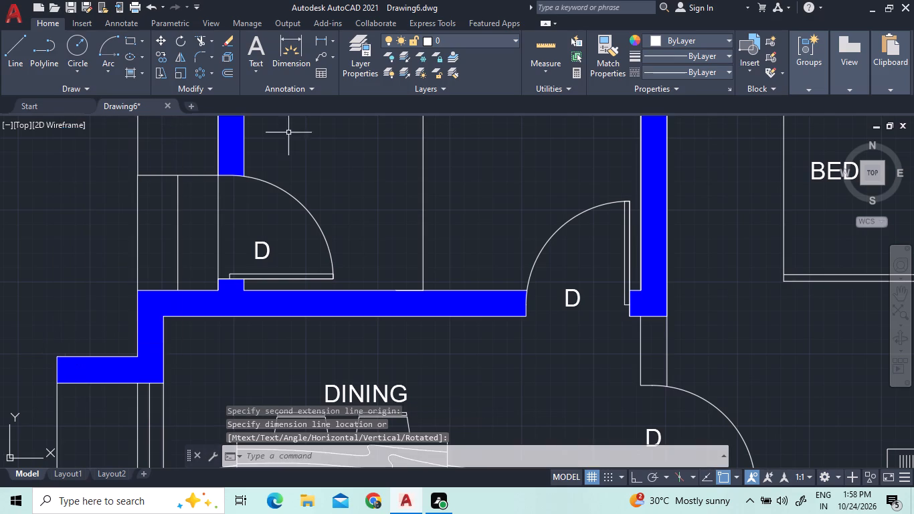
Add a vertical linear dimension from the dining room's outer top left corner to the lower face of the upper bay wall, left of the bay.
{"action": "left_click", "coordinate": [321, 35]}
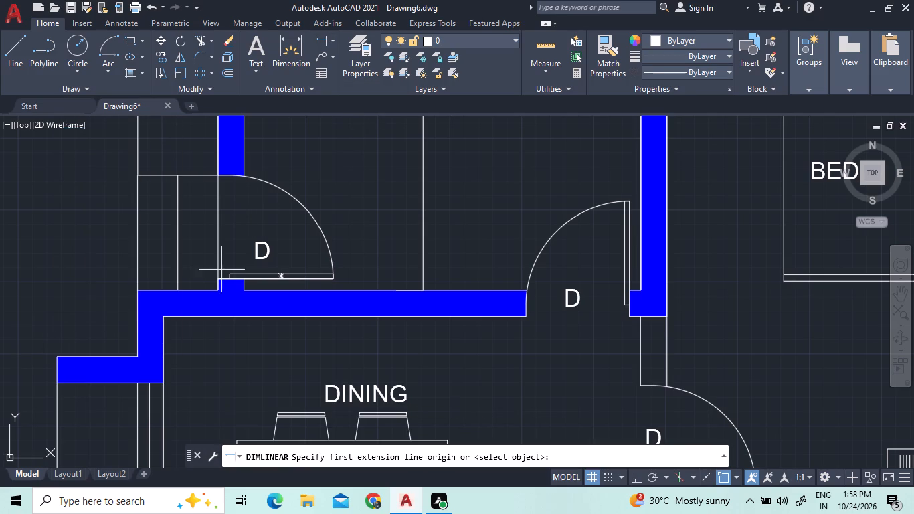
{"action": "left_click", "coordinate": [139, 294]}
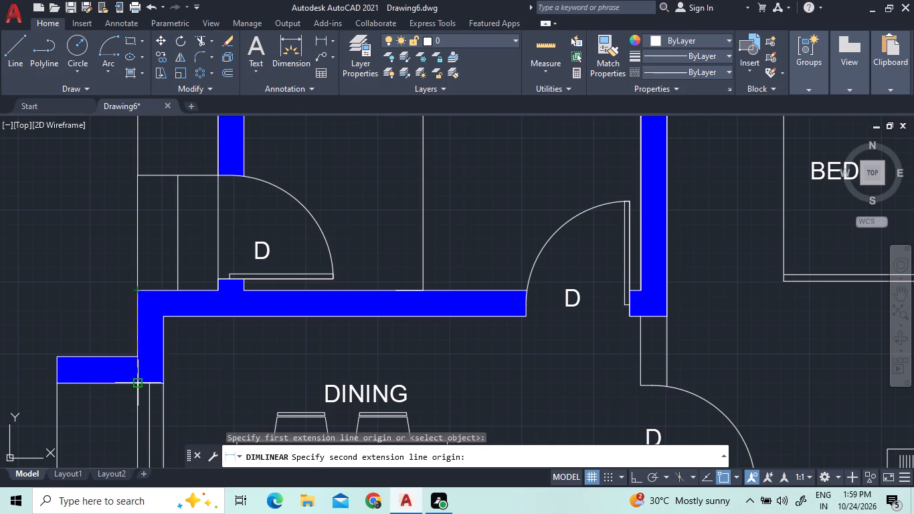
{"action": "left_click", "coordinate": [136, 384]}
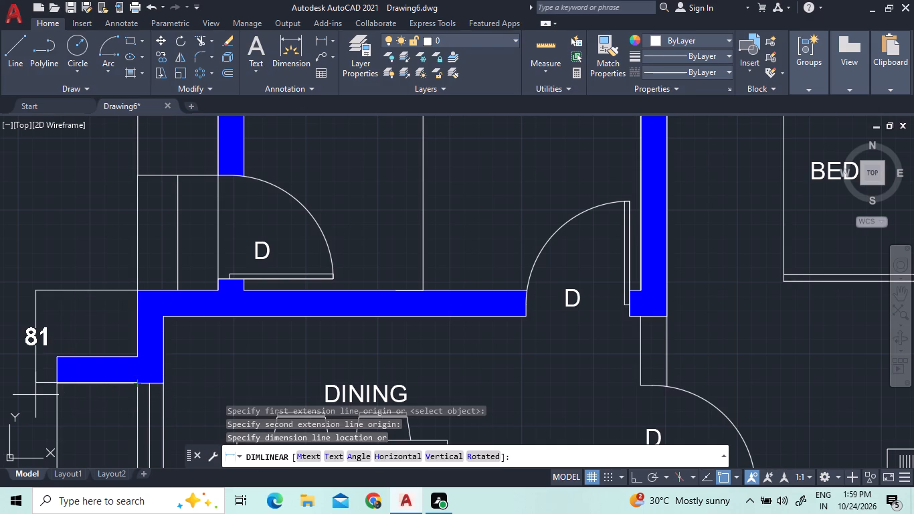
{"action": "left_click", "coordinate": [35, 395]}
Trim the blue wall fill out of both halves of the left window in the lower bedroom's bottom wall.
{"action": "scroll", "coordinate": [99, 333], "scroll_direction": "down", "scroll_amount": 2}
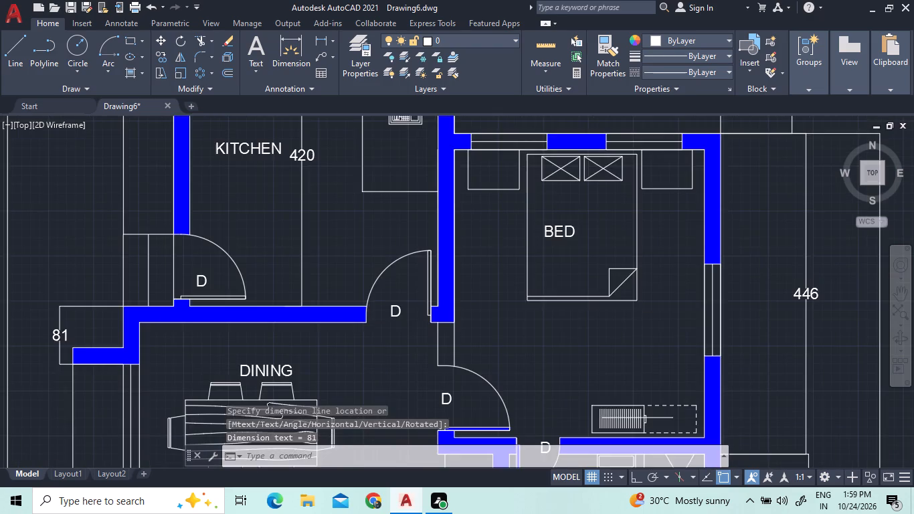
{"action": "scroll", "coordinate": [99, 333], "scroll_direction": "down", "scroll_amount": 1}
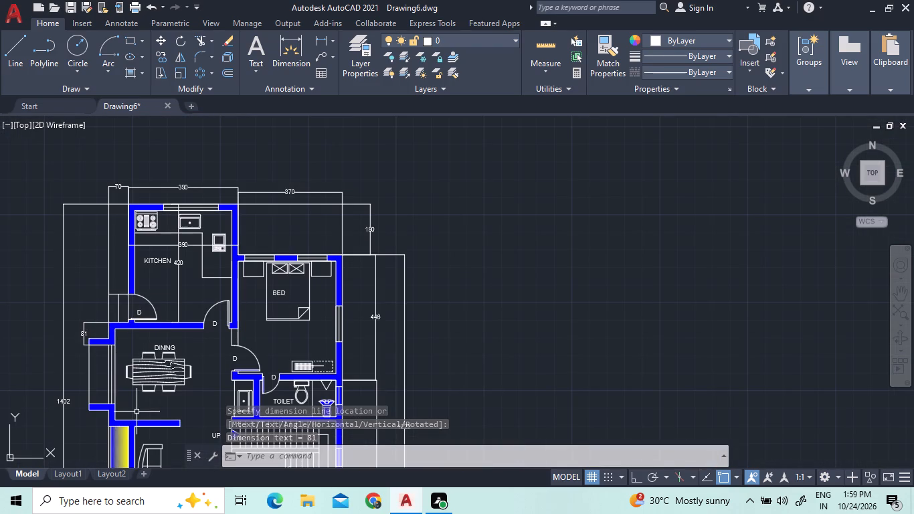
{"action": "scroll", "coordinate": [118, 360], "scroll_direction": "up", "scroll_amount": 1}
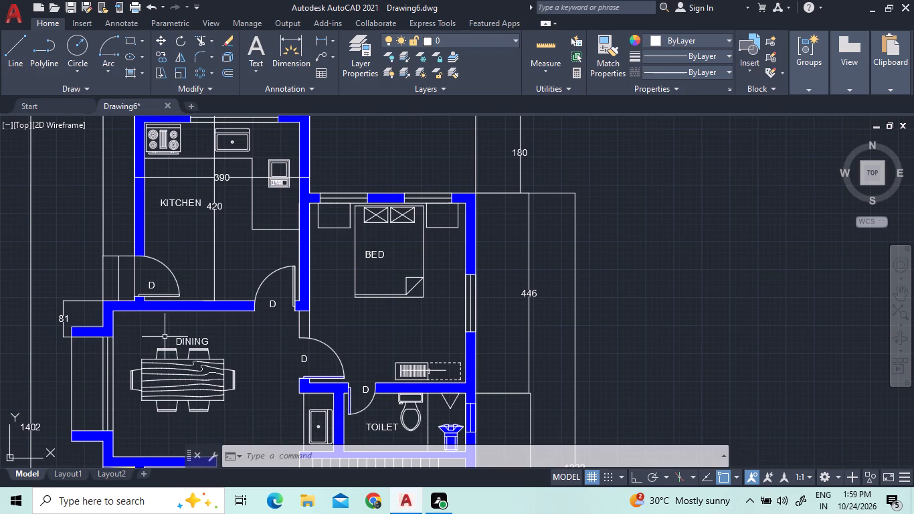
{"action": "scroll", "coordinate": [296, 252], "scroll_direction": "down", "scroll_amount": 1}
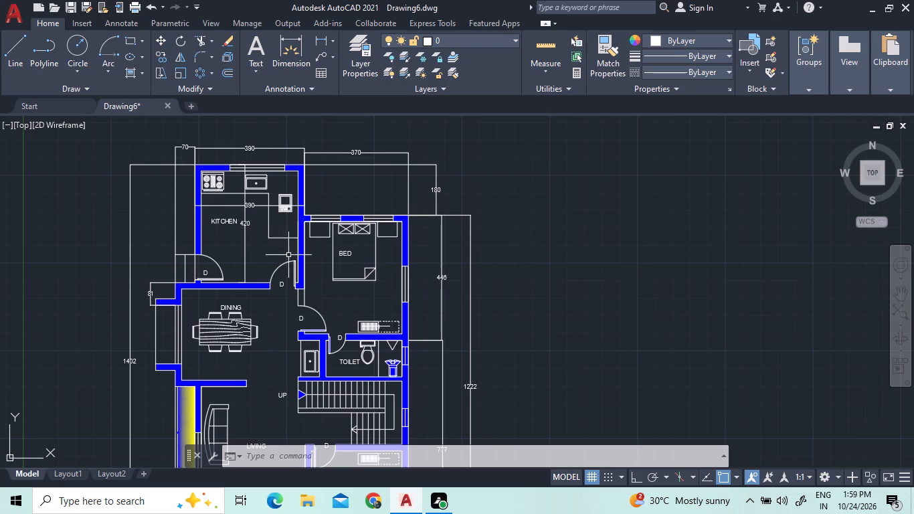
{"action": "scroll", "coordinate": [291, 255], "scroll_direction": "down", "scroll_amount": 3}
{"action": "scroll", "coordinate": [313, 328], "scroll_direction": "up", "scroll_amount": 4}
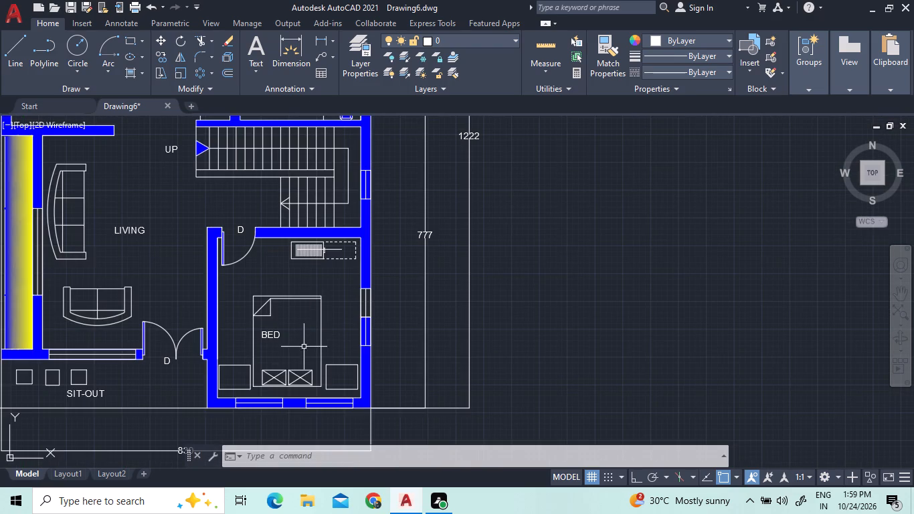
{"action": "scroll", "coordinate": [270, 399], "scroll_direction": "up", "scroll_amount": 3}
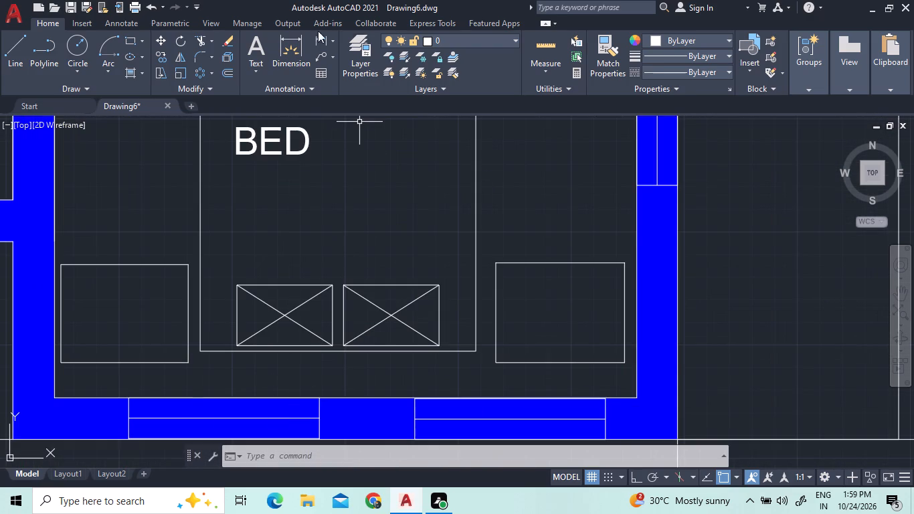
{"action": "left_click", "coordinate": [197, 41]}
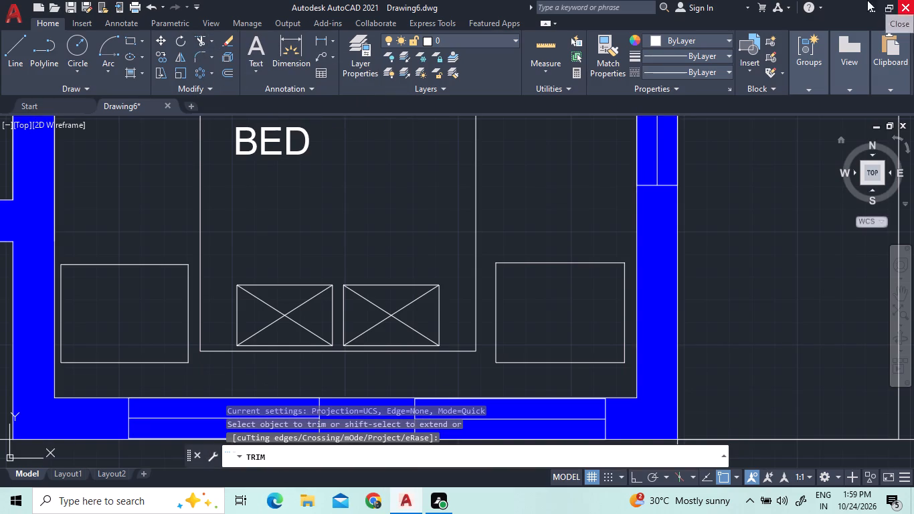
{"action": "left_click", "coordinate": [180, 404]}
{"action": "left_click", "coordinate": [151, 430]}
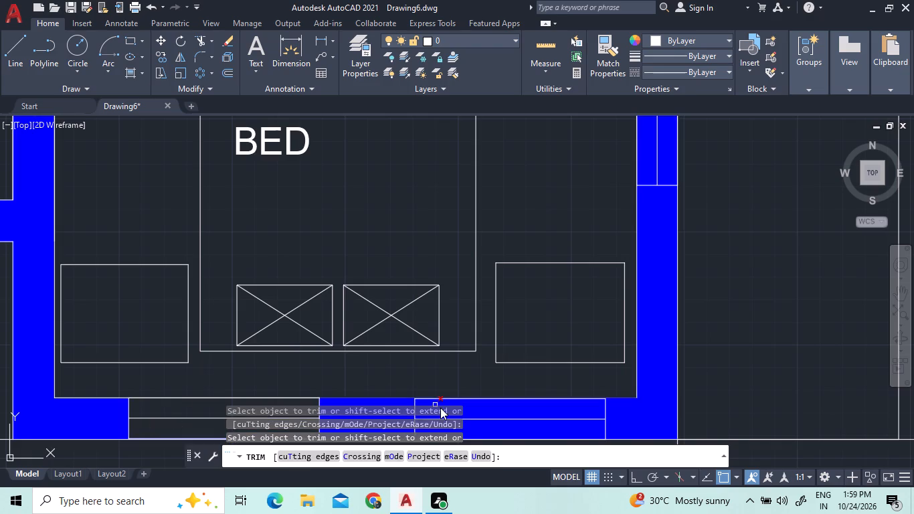
{"action": "left_click", "coordinate": [486, 396]}
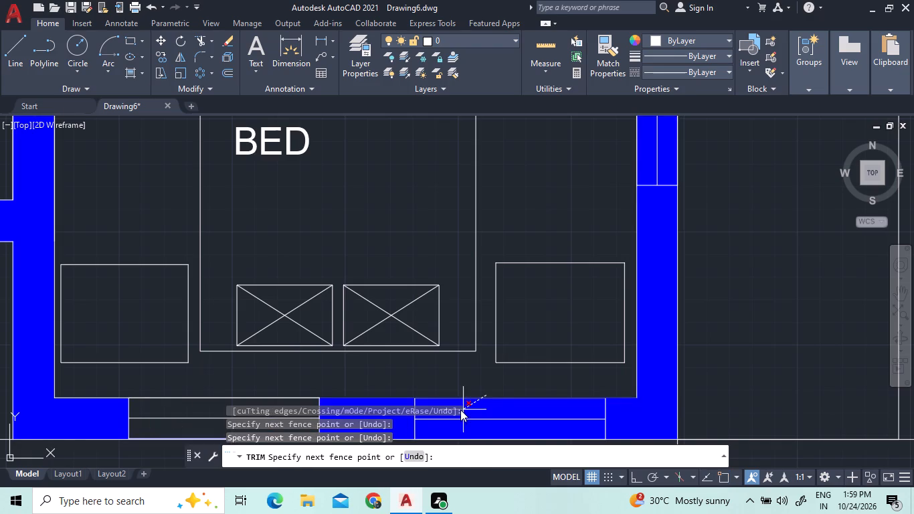
{"action": "right_click", "coordinate": [494, 381]}
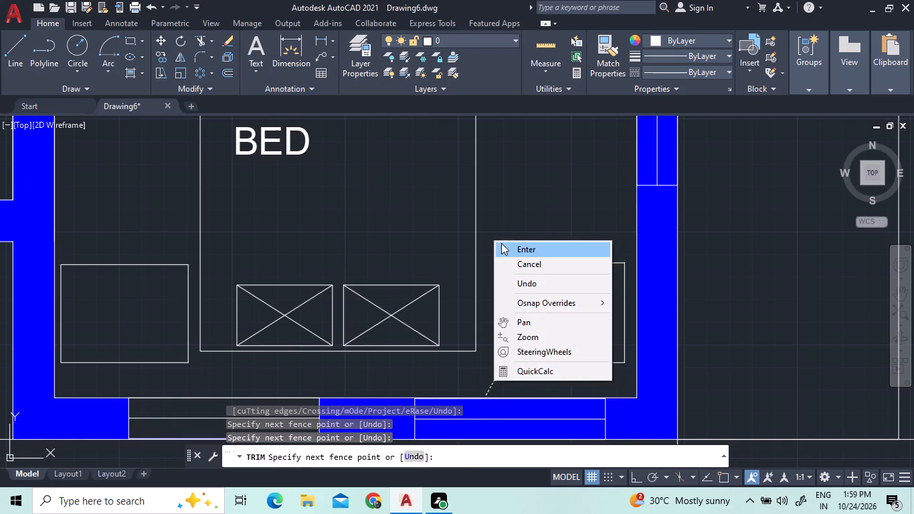
{"action": "left_click", "coordinate": [501, 247]}
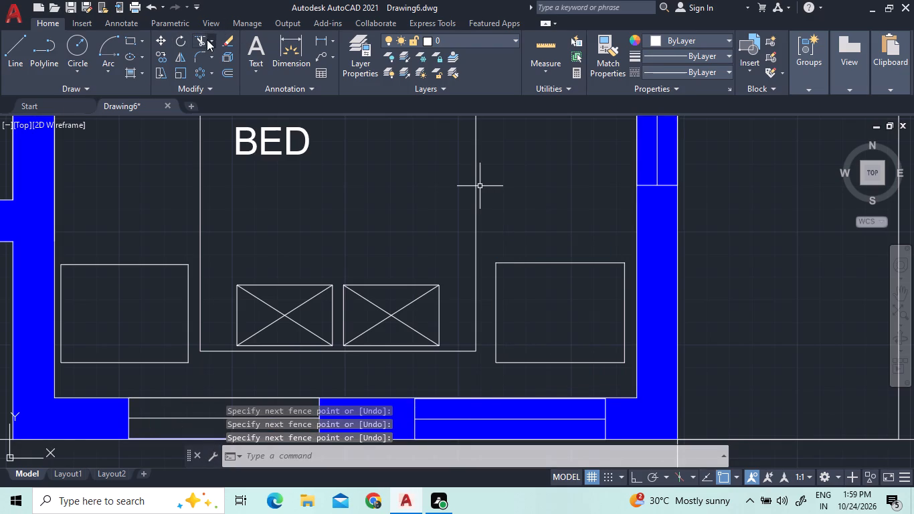
Trim the blue wall fill out of the right window in the lower bedroom's bottom wall.
{"action": "left_click", "coordinate": [203, 42]}
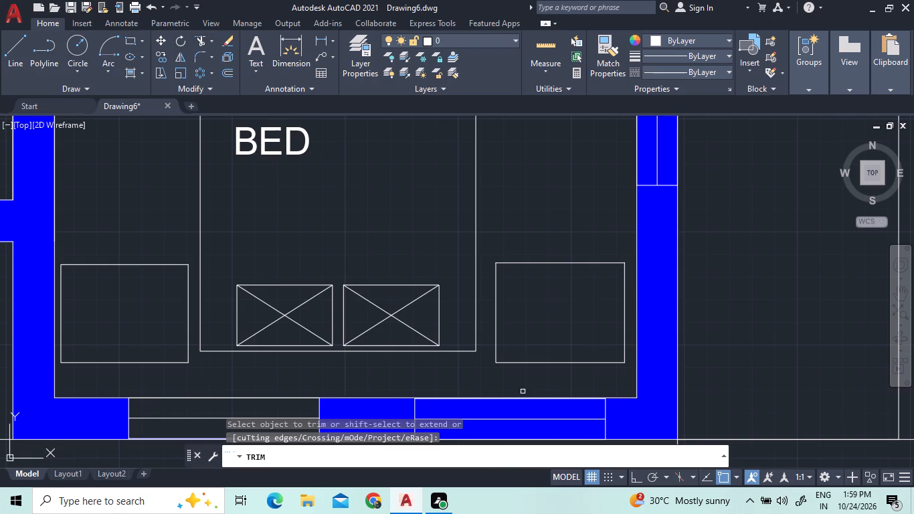
{"action": "left_click", "coordinate": [519, 406]}
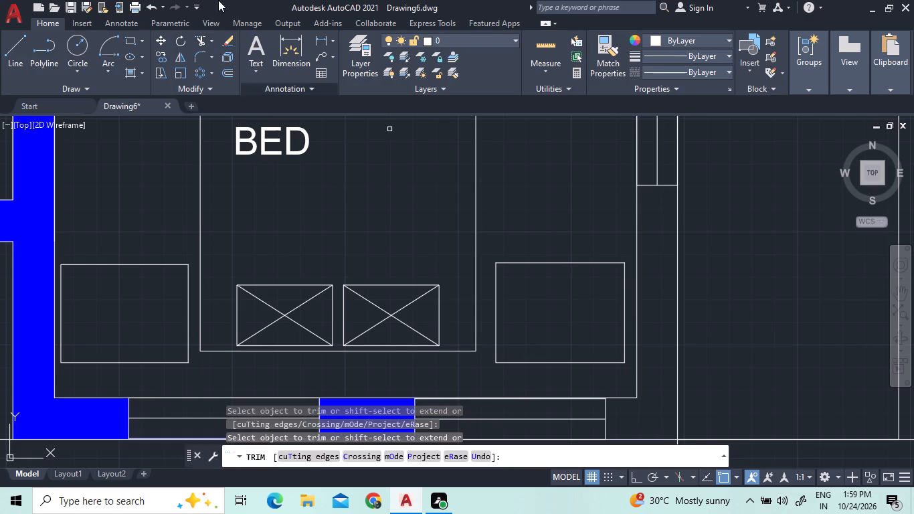
Fill the wall around the lower bedroom's bottom right corner, between its two adjacent windows, with a solid blue hatch.
{"action": "scroll", "coordinate": [558, 345], "scroll_direction": "down", "scroll_amount": 2}
{"action": "scroll", "coordinate": [718, 471], "scroll_direction": "down", "scroll_amount": 1}
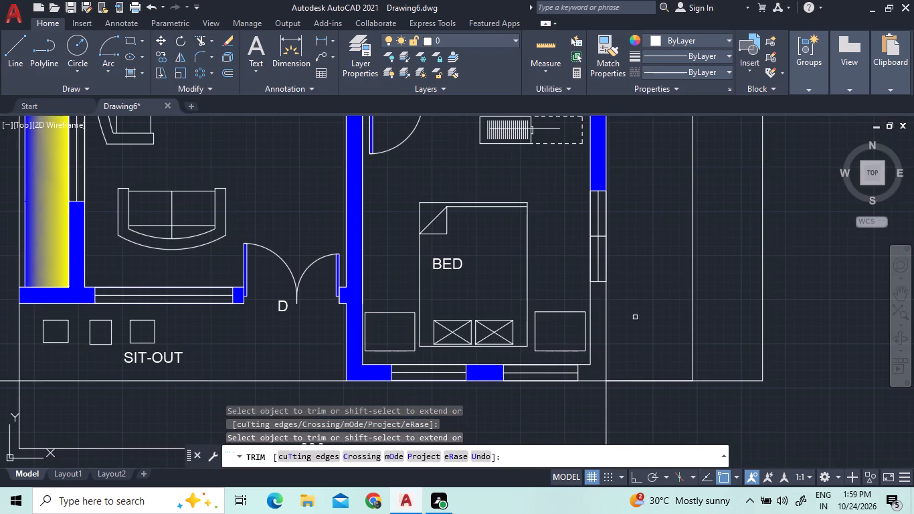
{"action": "scroll", "coordinate": [634, 326], "scroll_direction": "down", "scroll_amount": 2}
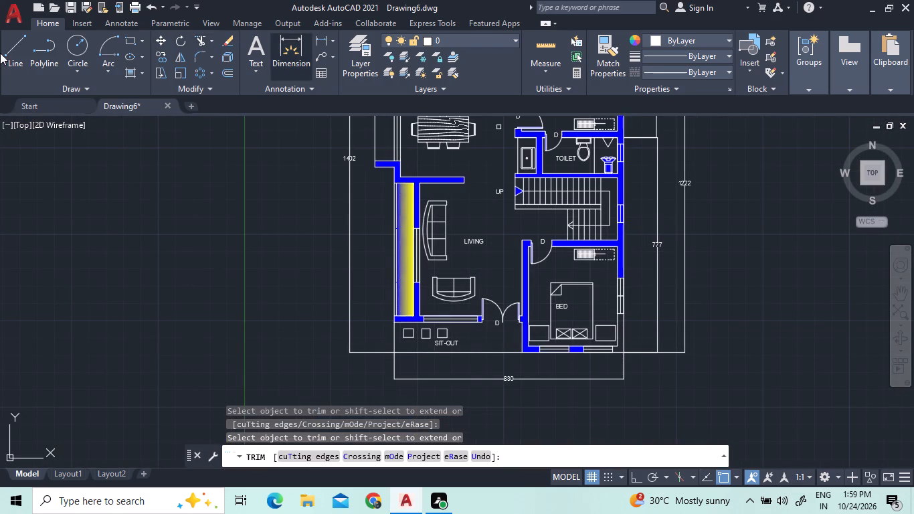
{"action": "left_click", "coordinate": [136, 78]}
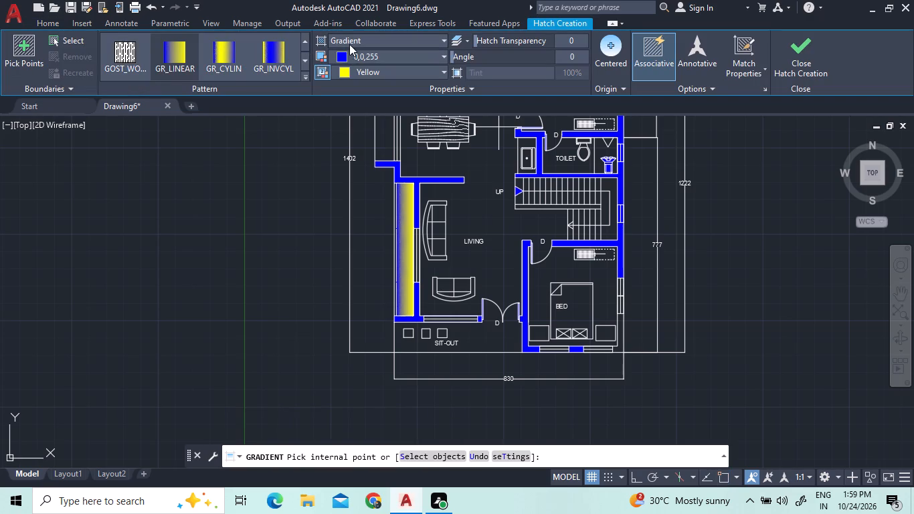
{"action": "left_click", "coordinate": [349, 44]}
{"action": "left_click", "coordinate": [349, 52]}
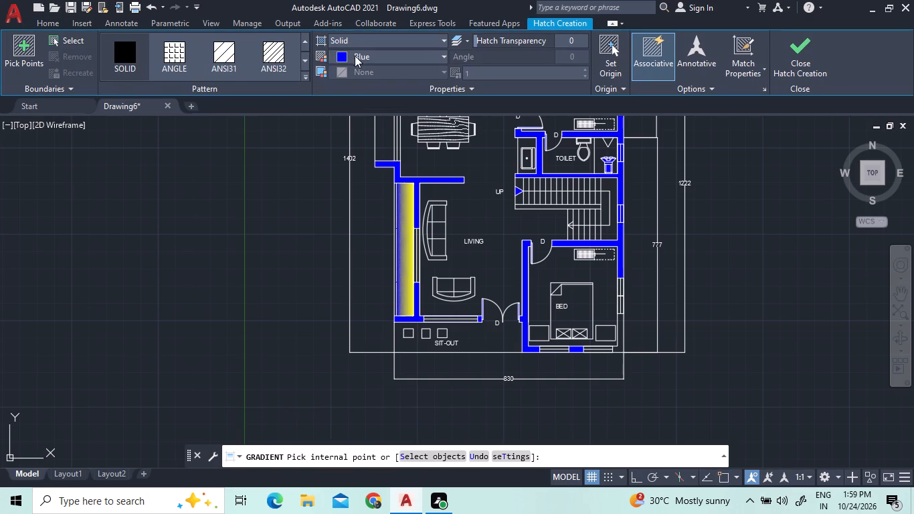
{"action": "left_click", "coordinate": [622, 329]}
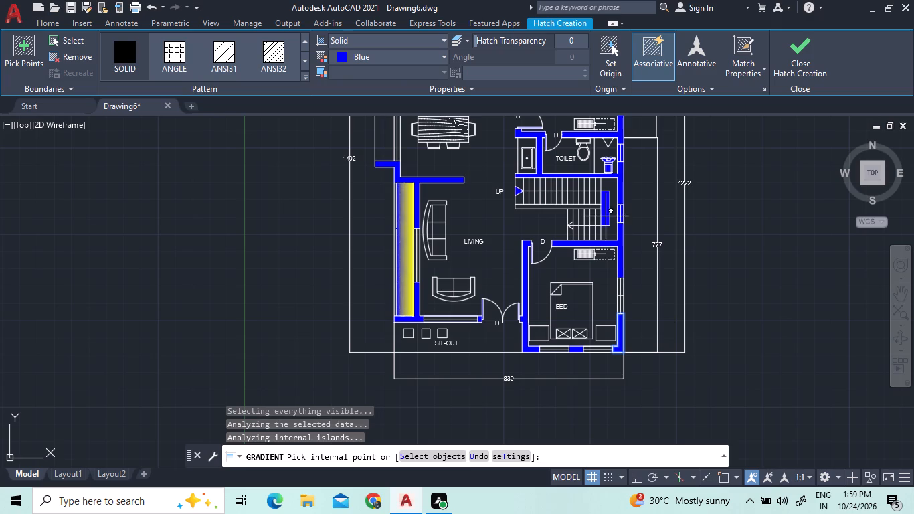
{"action": "middle_click_drag", "start_coordinate": [539, 285], "coordinate": [380, 370]}
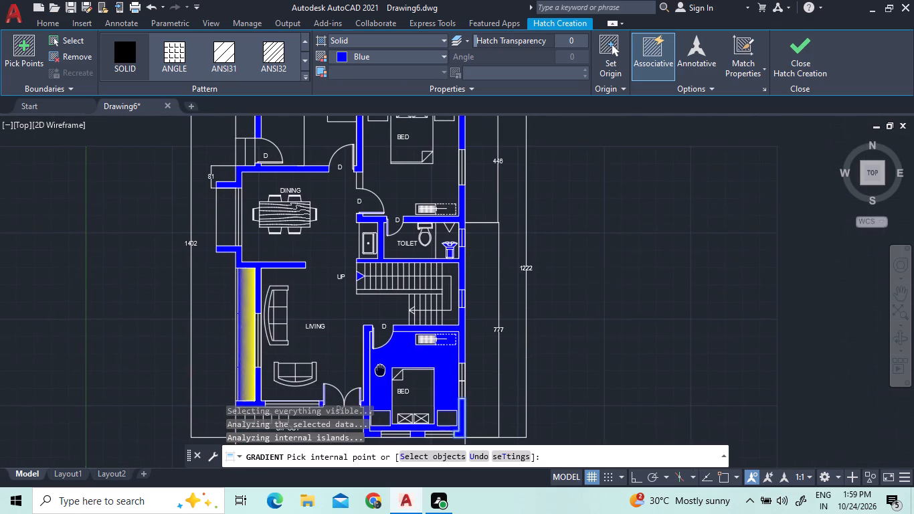
{"action": "middle_click_drag", "start_coordinate": [380, 370], "coordinate": [379, 367]}
{"action": "right_click", "coordinate": [621, 292]}
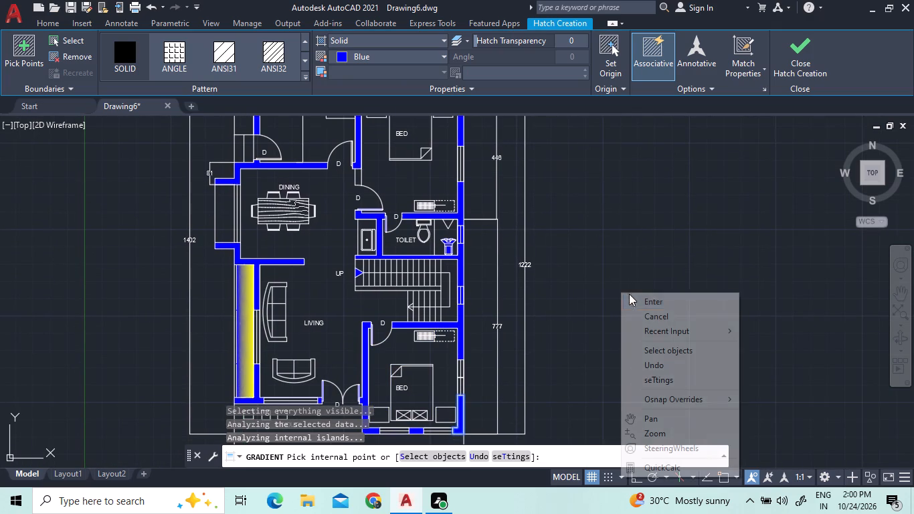
{"action": "left_click", "coordinate": [659, 302]}
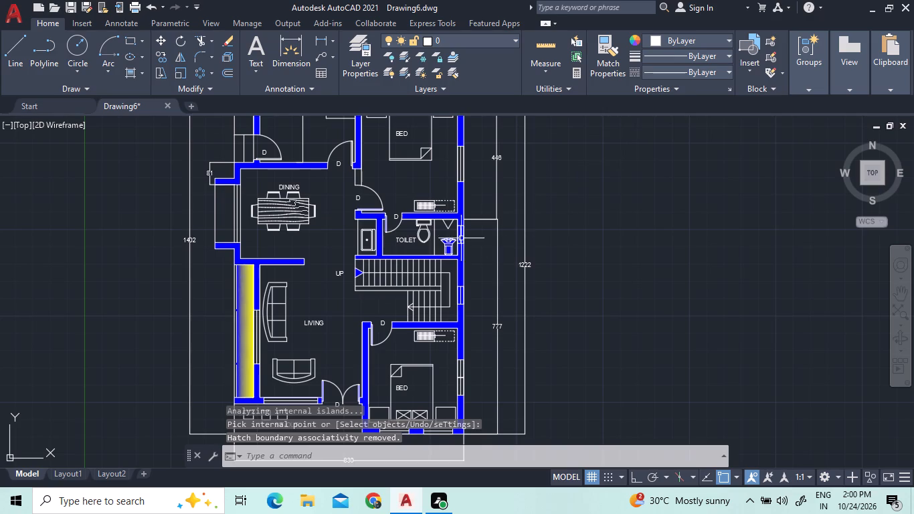
Examine the wall fill and window openings around the toilet, lower bedroom, living and dining areas, and the whole plan.
{"action": "scroll", "coordinate": [449, 240], "scroll_direction": "up", "scroll_amount": 4}
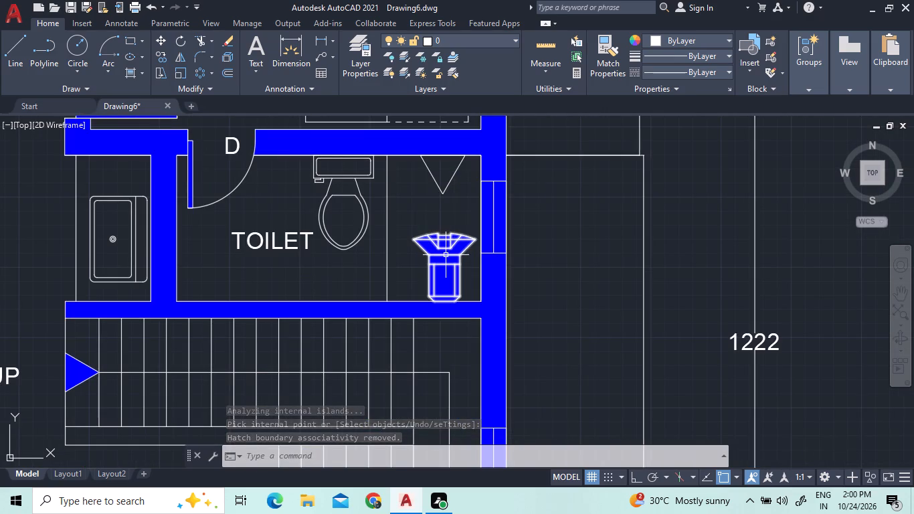
{"action": "scroll", "coordinate": [593, 230], "scroll_direction": "down", "scroll_amount": 4}
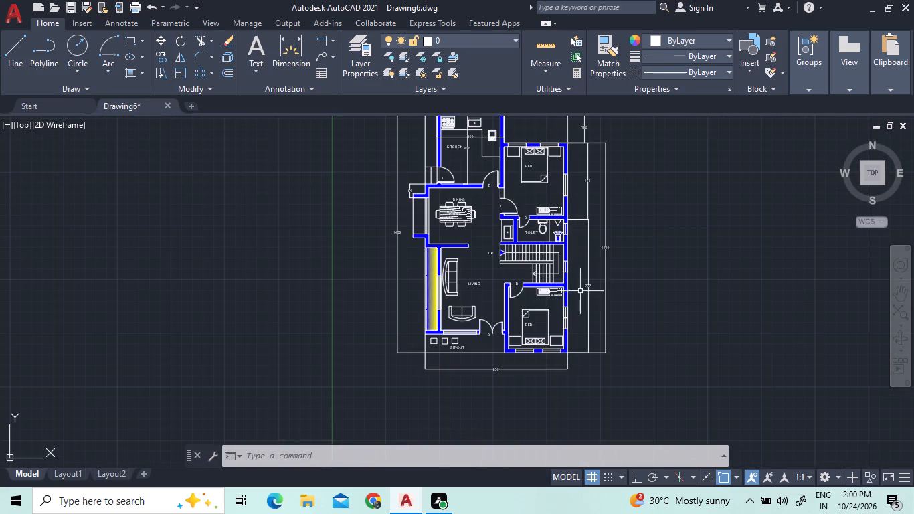
{"action": "scroll", "coordinate": [575, 337], "scroll_direction": "up", "scroll_amount": 3}
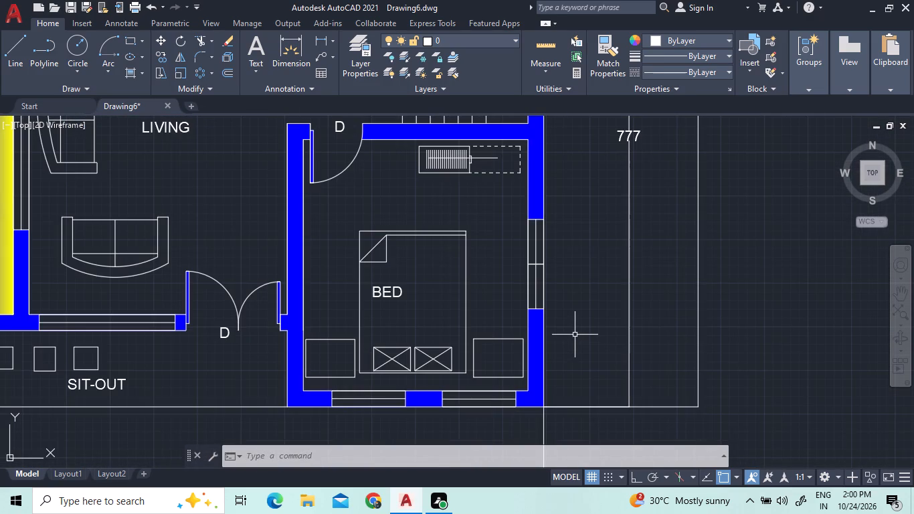
{"action": "scroll", "coordinate": [574, 337], "scroll_direction": "down", "scroll_amount": 1}
{"action": "middle_click_drag", "start_coordinate": [571, 346], "coordinate": [542, 296]}
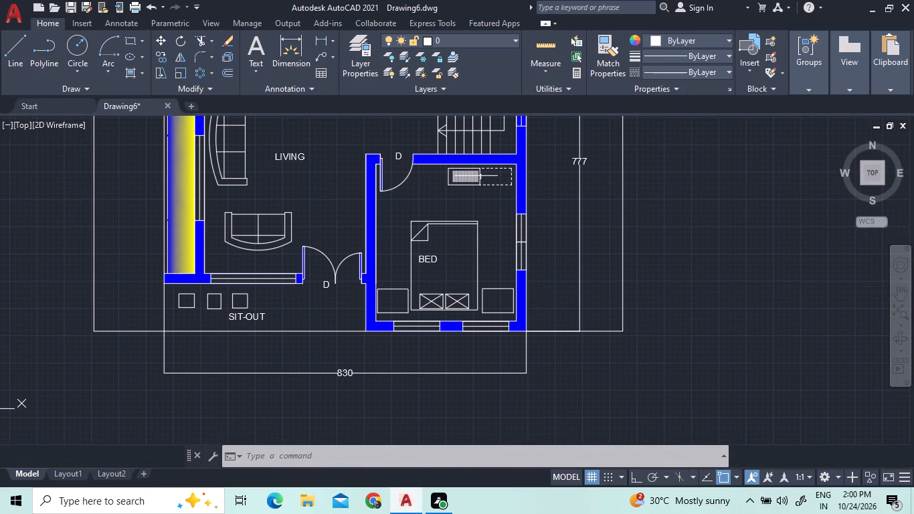
{"action": "middle_click_drag", "start_coordinate": [542, 296], "coordinate": [541, 296]}
{"action": "scroll", "coordinate": [425, 272], "scroll_direction": "up", "scroll_amount": 1}
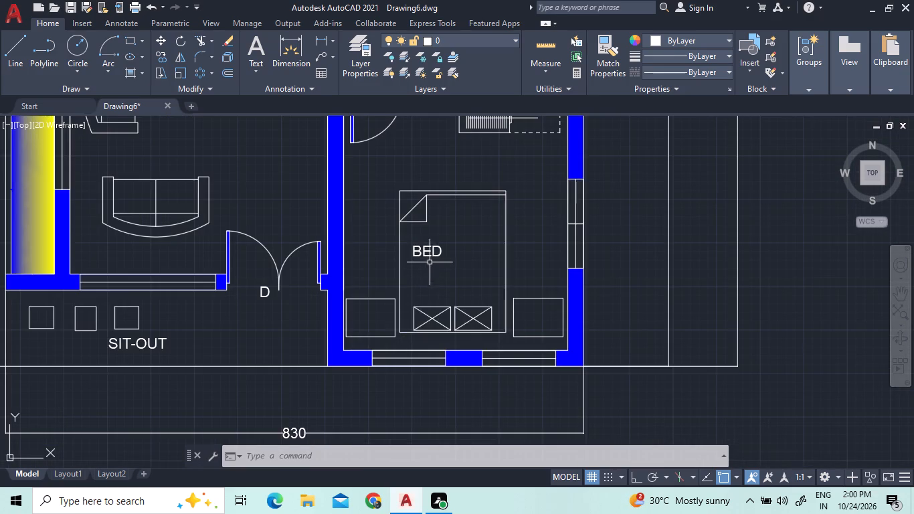
{"action": "middle_click_drag", "start_coordinate": [387, 274], "coordinate": [400, 319]}
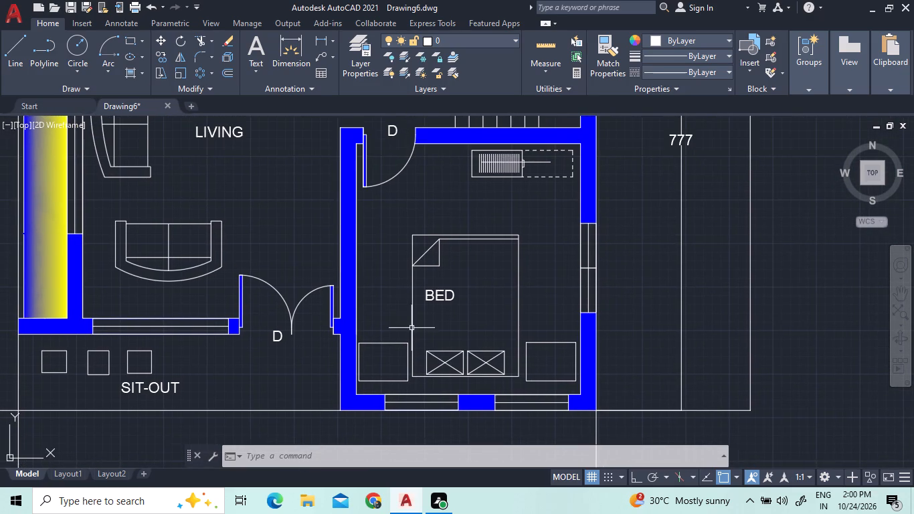
{"action": "scroll", "coordinate": [418, 330], "scroll_direction": "down", "scroll_amount": 1}
{"action": "middle_click_drag", "start_coordinate": [172, 237], "coordinate": [162, 385]}
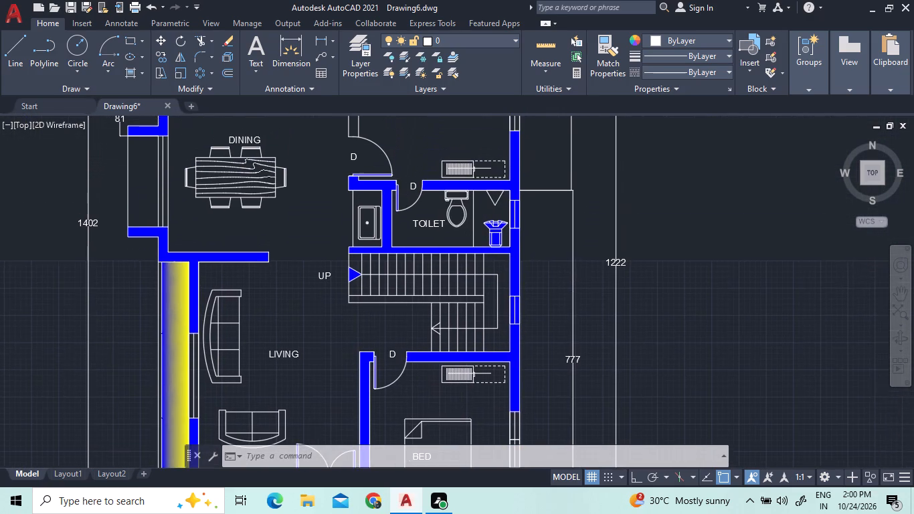
{"action": "middle_click_drag", "start_coordinate": [162, 385], "coordinate": [159, 384]}
{"action": "scroll", "coordinate": [166, 271], "scroll_direction": "up", "scroll_amount": 1}
{"action": "scroll", "coordinate": [231, 355], "scroll_direction": "down", "scroll_amount": 1}
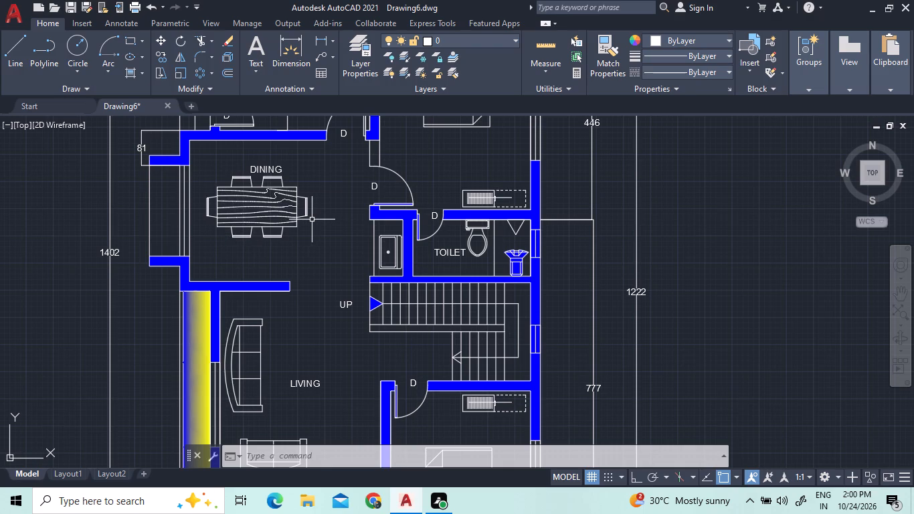
{"action": "scroll", "coordinate": [312, 219], "scroll_direction": "down", "scroll_amount": 4}
{"action": "scroll", "coordinate": [258, 115], "scroll_direction": "up", "scroll_amount": 1}
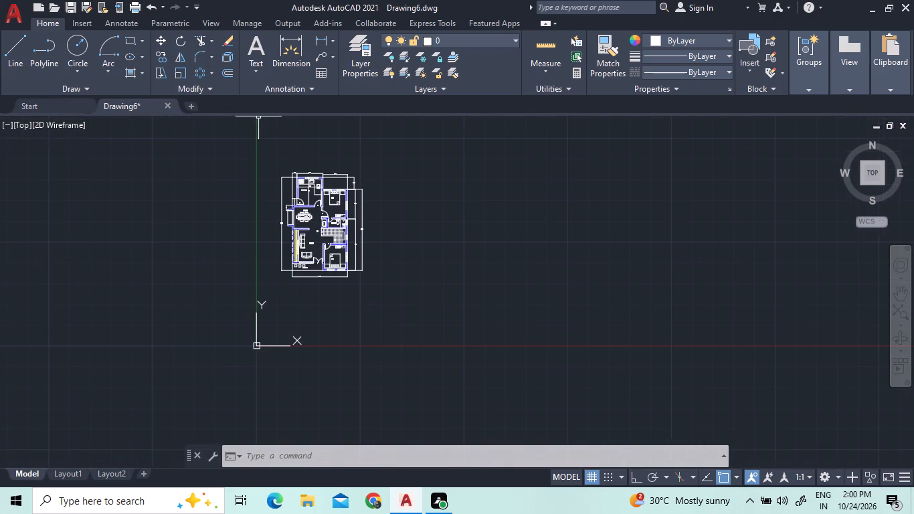
{"action": "scroll", "coordinate": [258, 116], "scroll_direction": "up", "scroll_amount": 2}
Save the drawing in the AUTOCAD folder under the file name 24 OCT 2PM.
{"action": "left_click", "coordinate": [69, 9]}
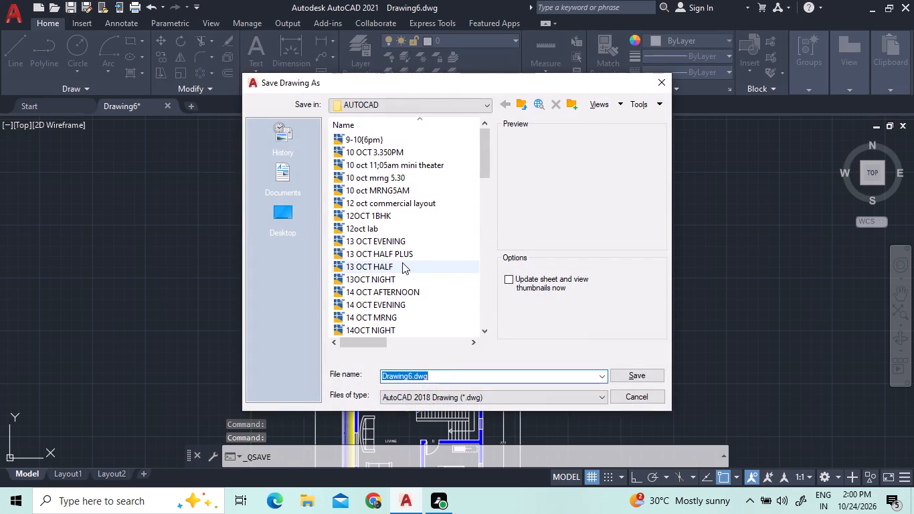
{"action": "type", "text": "24 OCT"}
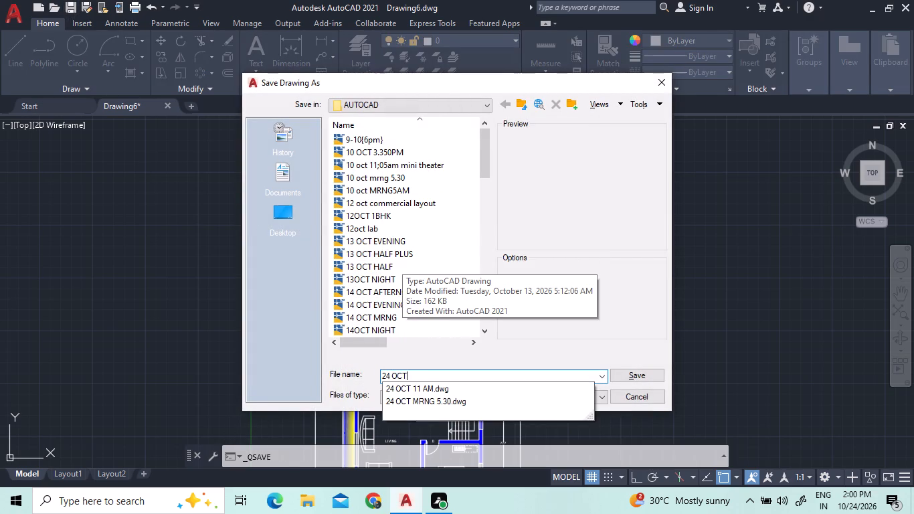
{"action": "key", "text": "space"}
{"action": "key", "text": "2"}
{"action": "key", "text": "p"}
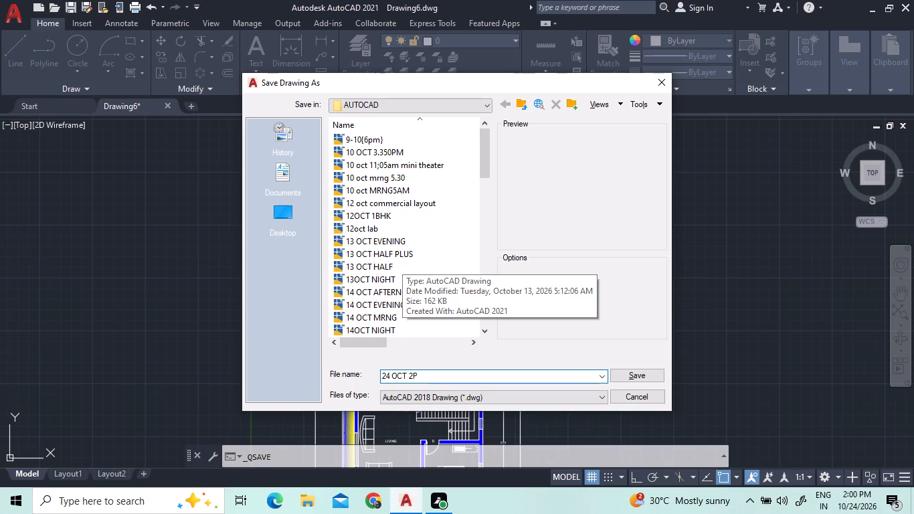
{"action": "key", "text": "m"}
{"action": "left_click", "coordinate": [619, 379]}
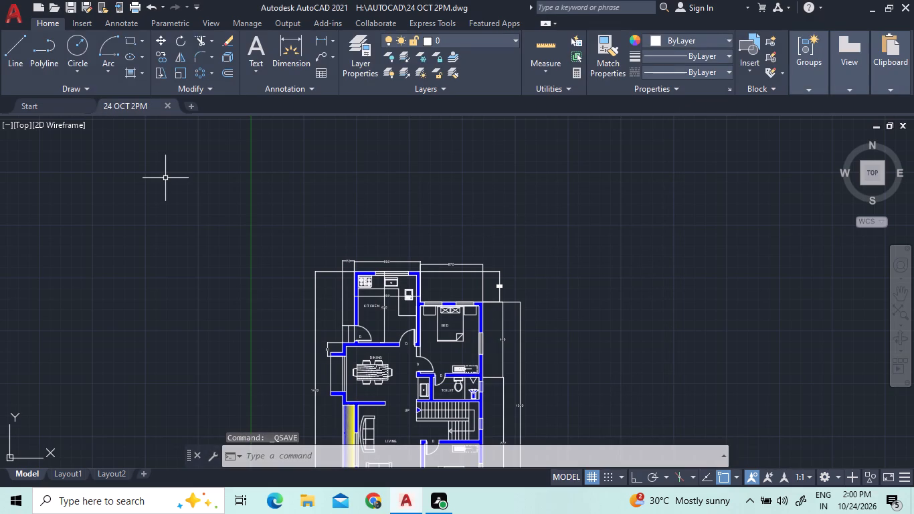
Place a multiline text box in the empty area above the kitchen's top dimensions and enter the title PLAN.
{"action": "scroll", "coordinate": [170, 188], "scroll_direction": "down", "scroll_amount": 2}
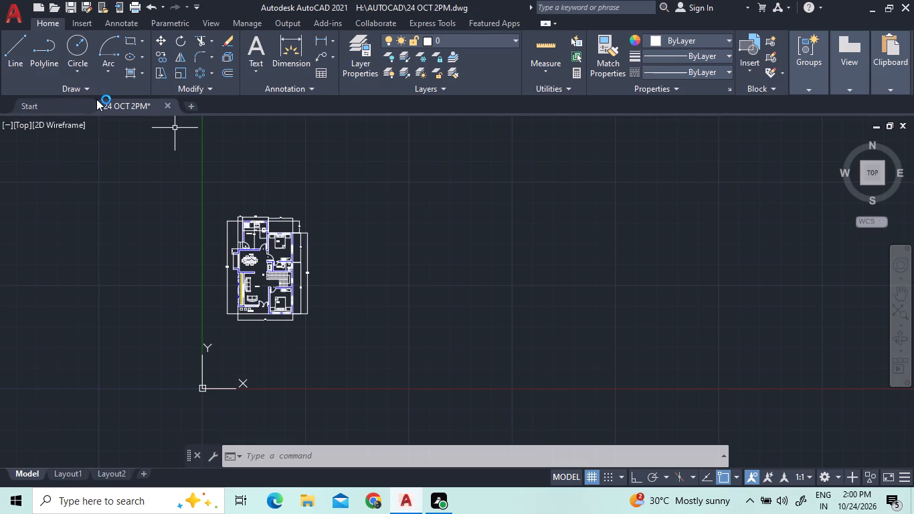
{"action": "scroll", "coordinate": [223, 127], "scroll_direction": "up", "scroll_amount": 2}
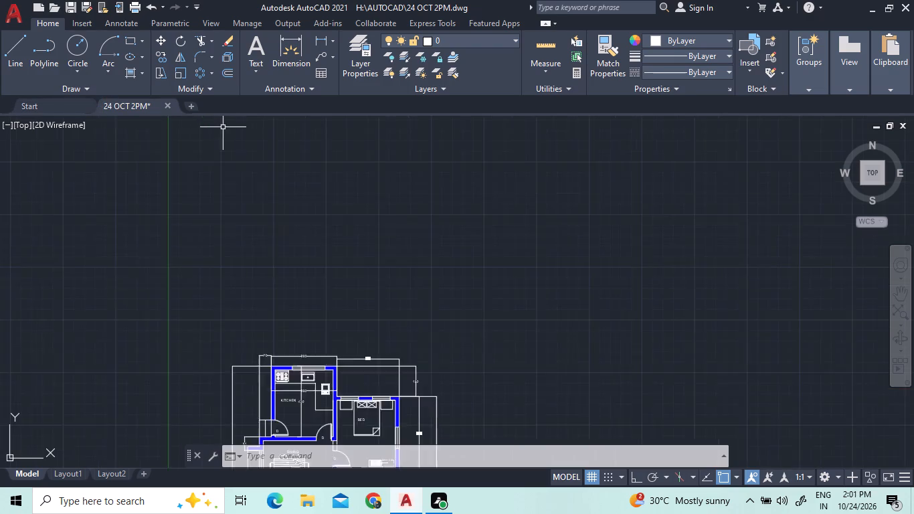
{"action": "scroll", "coordinate": [223, 127], "scroll_direction": "up", "scroll_amount": 1}
{"action": "scroll", "coordinate": [223, 127], "scroll_direction": "down", "scroll_amount": 2}
{"action": "scroll", "coordinate": [238, 167], "scroll_direction": "up", "scroll_amount": 2}
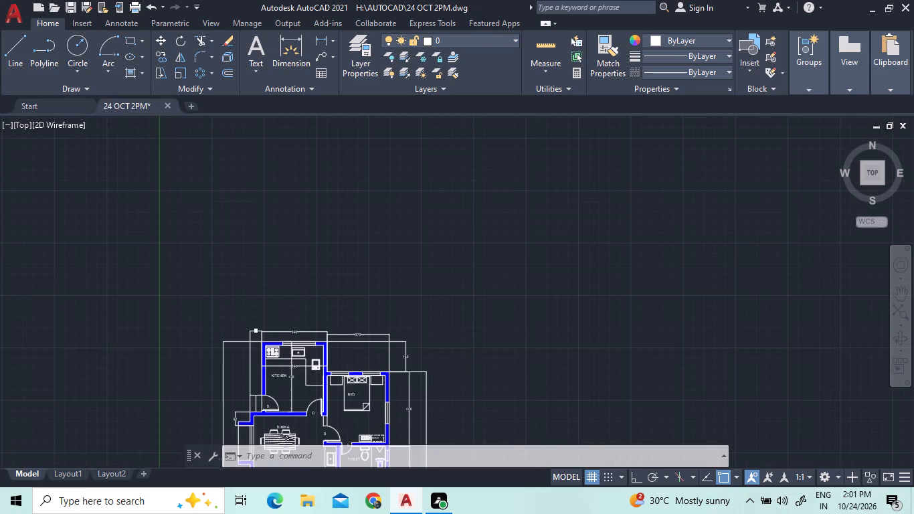
{"action": "left_click", "coordinate": [257, 52]}
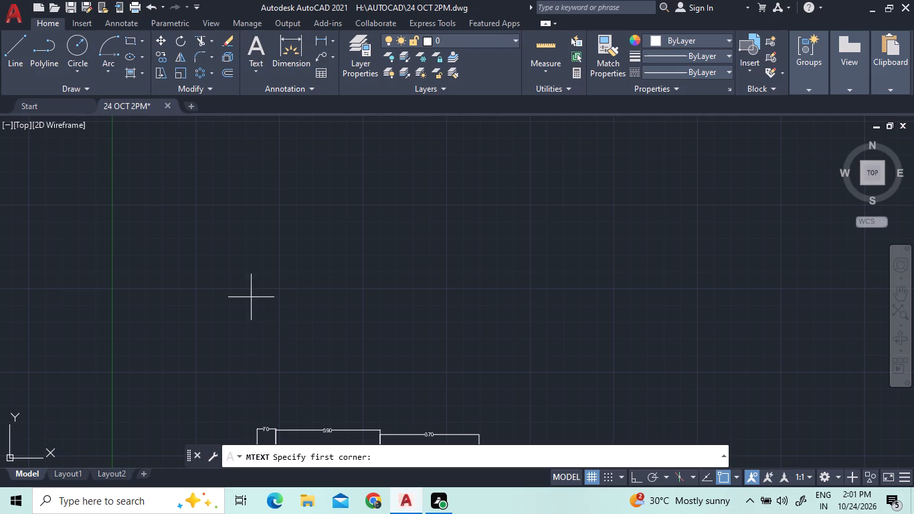
{"action": "left_click", "coordinate": [250, 296]}
{"action": "left_click", "coordinate": [487, 394]}
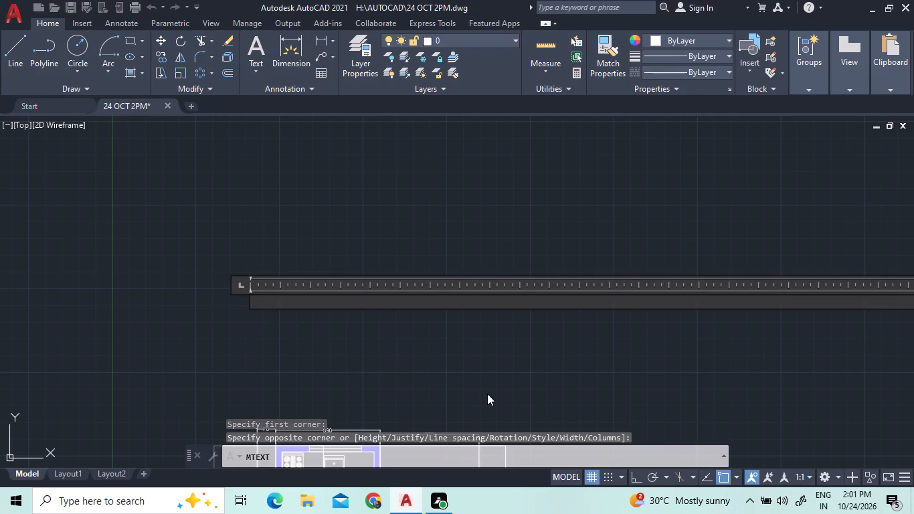
{"action": "type", "text": "PL"}
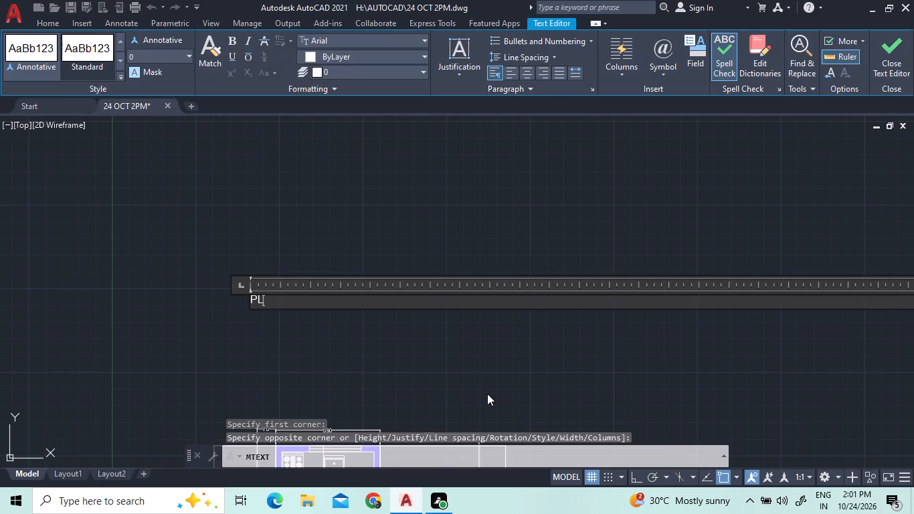
{"action": "key", "text": "a"}
{"action": "key", "text": "n"}
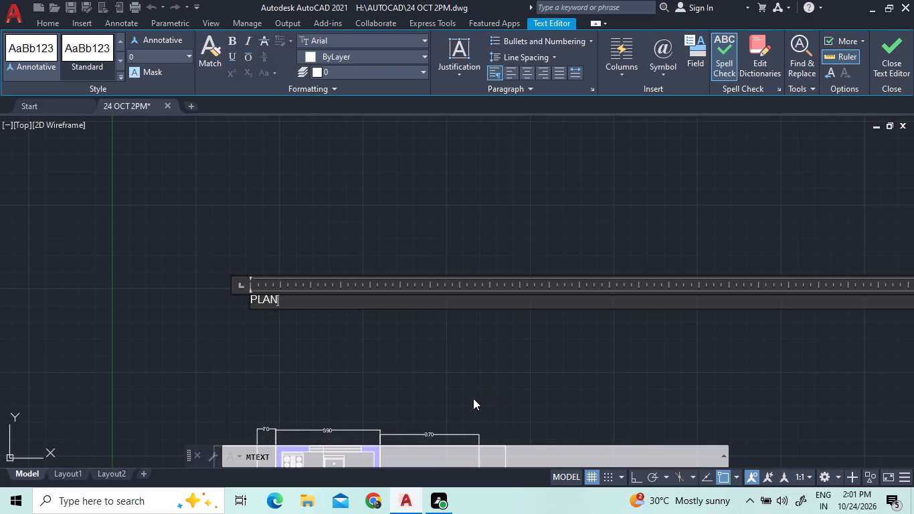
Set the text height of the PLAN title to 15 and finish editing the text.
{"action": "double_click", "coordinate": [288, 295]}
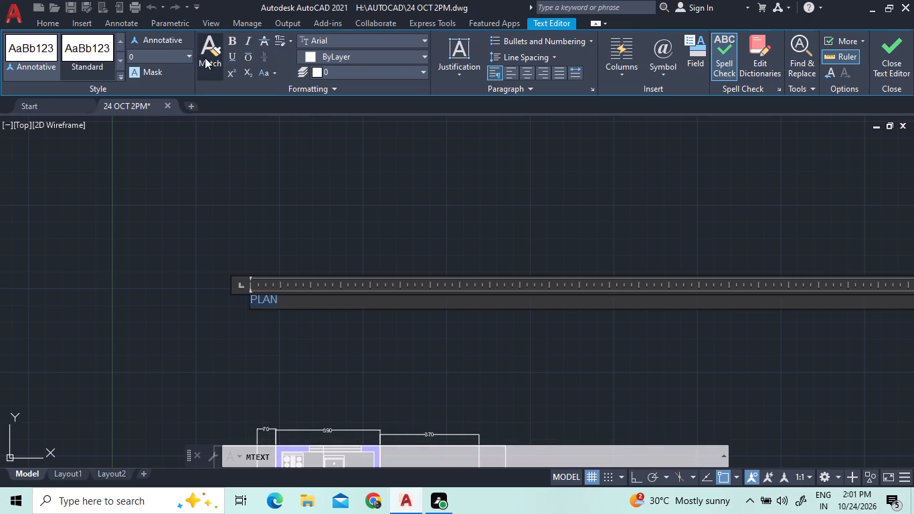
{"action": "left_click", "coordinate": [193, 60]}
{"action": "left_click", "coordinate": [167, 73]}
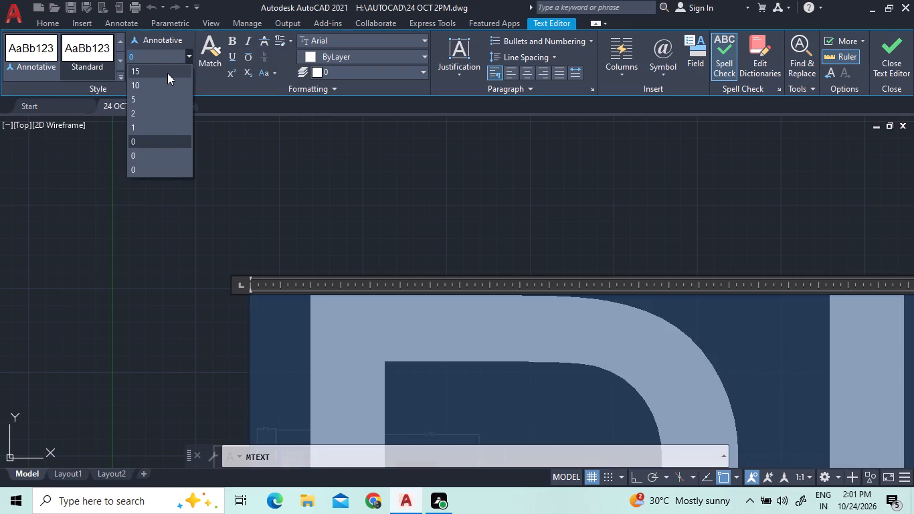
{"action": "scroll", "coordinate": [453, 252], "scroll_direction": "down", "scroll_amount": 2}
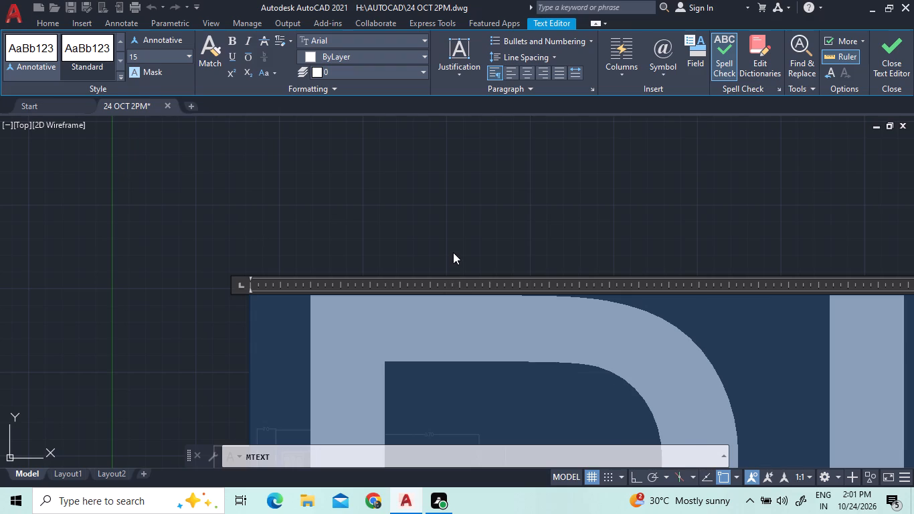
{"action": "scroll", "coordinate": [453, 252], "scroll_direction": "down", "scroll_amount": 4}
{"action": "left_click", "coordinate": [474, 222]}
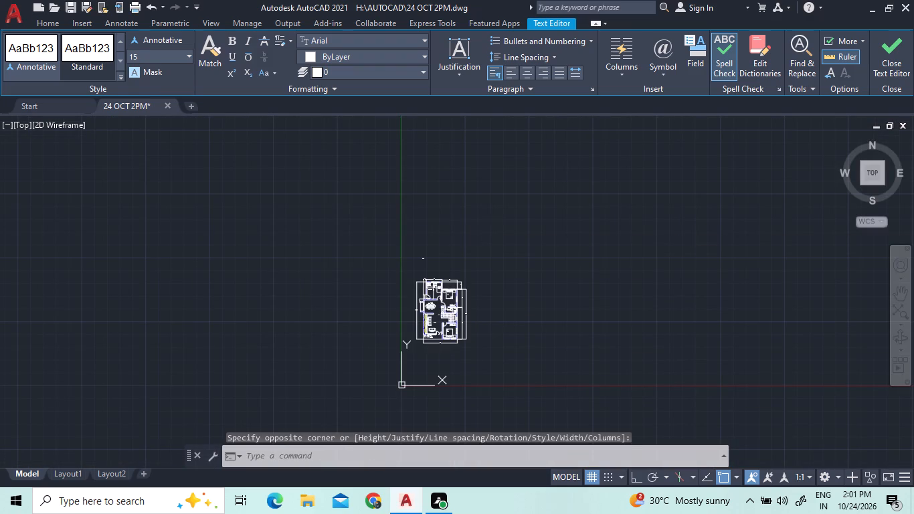
Move the PLAN title down to just above the kitchen's top dimensions.
{"action": "scroll", "coordinate": [450, 301], "scroll_direction": "up", "scroll_amount": 4}
{"action": "scroll", "coordinate": [412, 404], "scroll_direction": "down", "scroll_amount": 3}
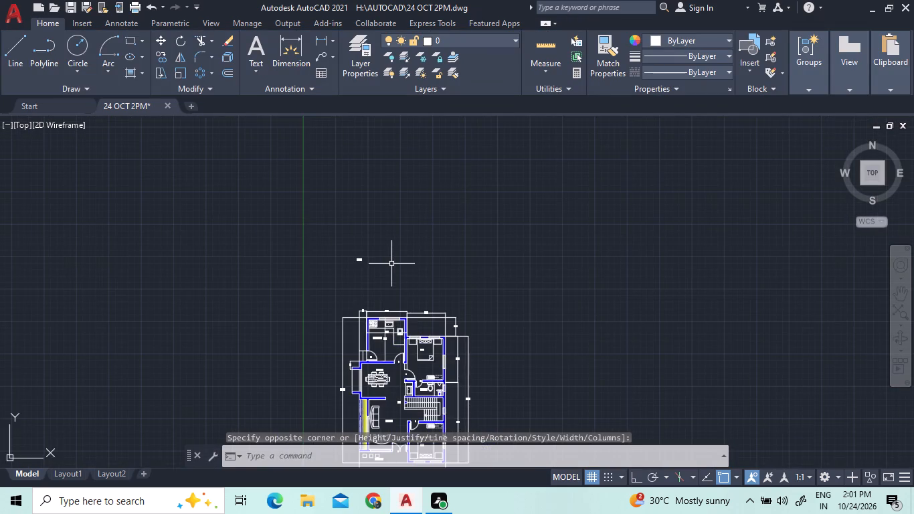
{"action": "scroll", "coordinate": [391, 258], "scroll_direction": "up", "scroll_amount": 3}
{"action": "left_click", "coordinate": [329, 276]}
{"action": "left_click", "coordinate": [205, 246]}
{"action": "right_click", "coordinate": [205, 246]}
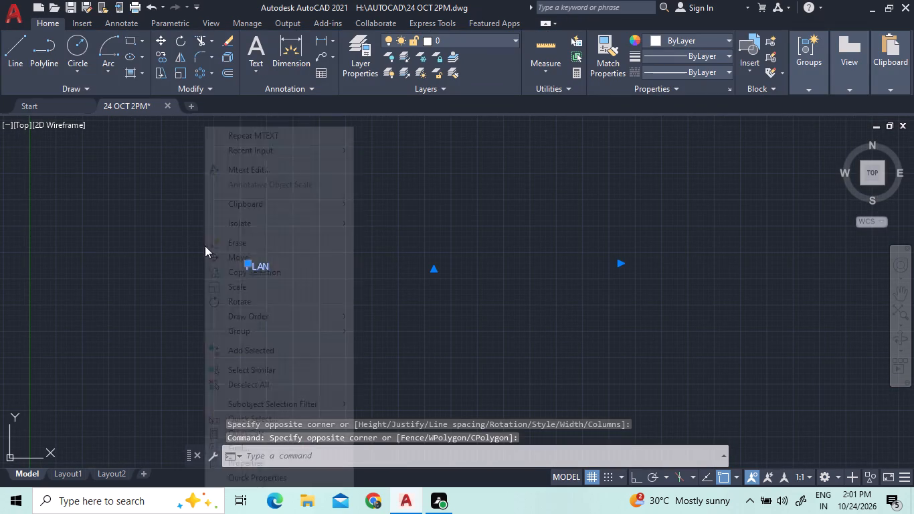
{"action": "left_click", "coordinate": [236, 254]}
{"action": "left_click", "coordinate": [240, 253]}
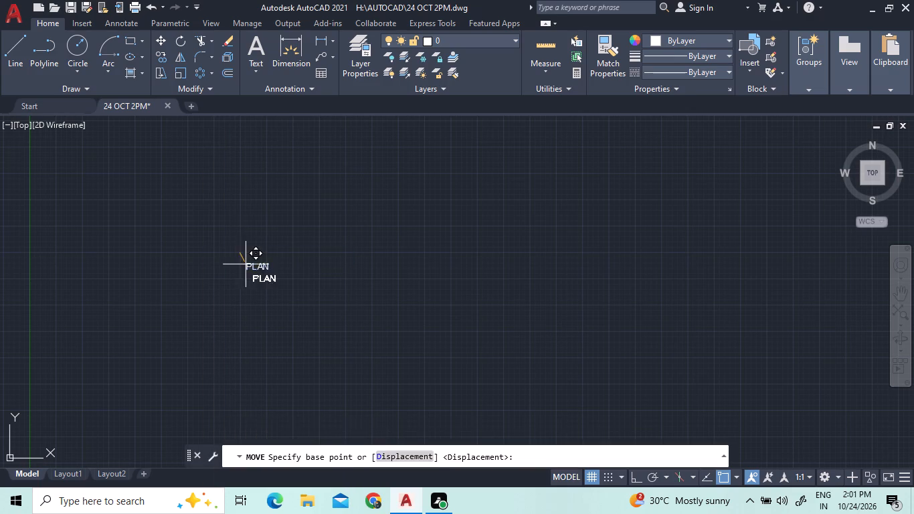
{"action": "scroll", "coordinate": [500, 346], "scroll_direction": "down", "scroll_amount": 3}
{"action": "scroll", "coordinate": [490, 373], "scroll_direction": "up", "scroll_amount": 3}
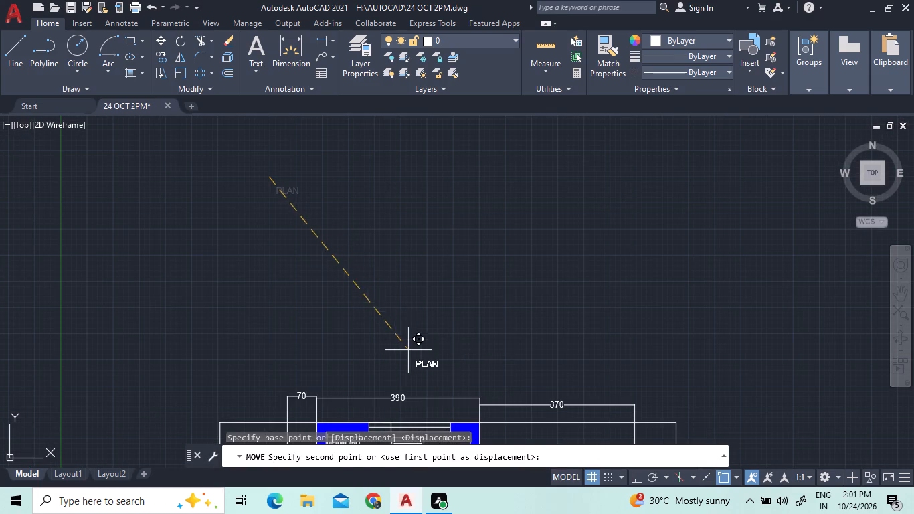
{"action": "left_click", "coordinate": [422, 332]}
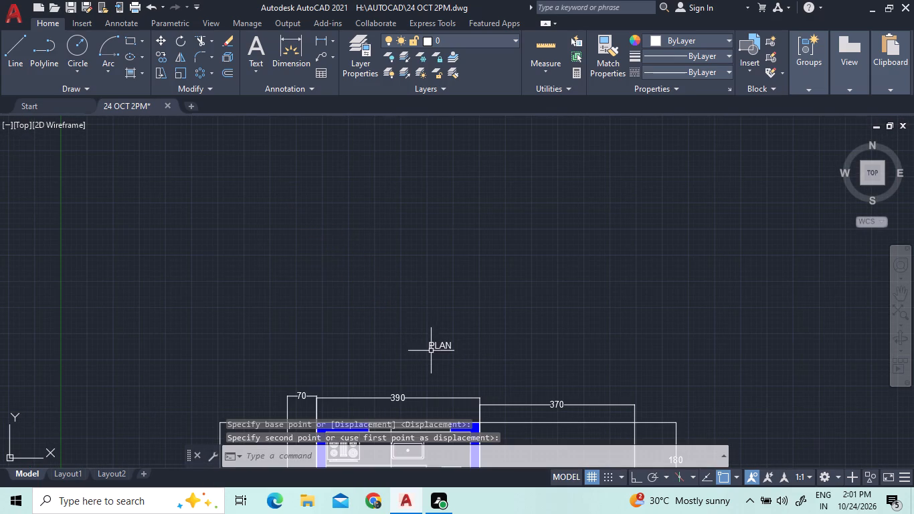
Set the text height of the PLAN title to 50.
{"action": "scroll", "coordinate": [431, 351], "scroll_direction": "up", "scroll_amount": 3}
{"action": "left_click", "coordinate": [428, 329]}
{"action": "triple_click", "coordinate": [428, 329]}
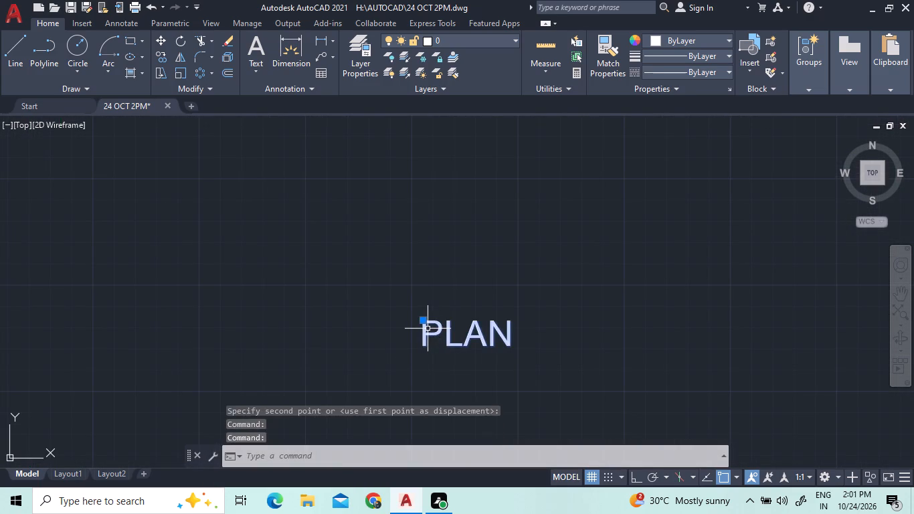
{"action": "triple_click", "coordinate": [428, 329]}
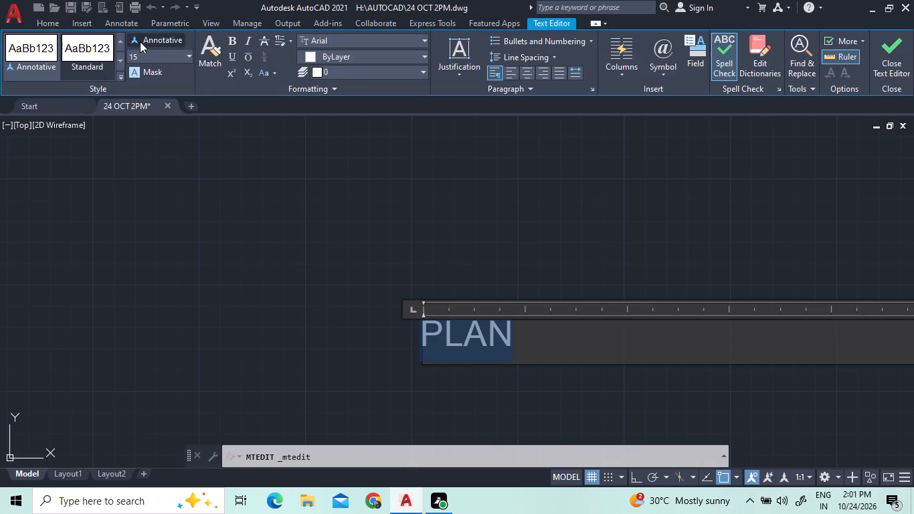
{"action": "left_click", "coordinate": [153, 59]}
{"action": "type", "text": "50"}
{"action": "key", "text": "Return"}
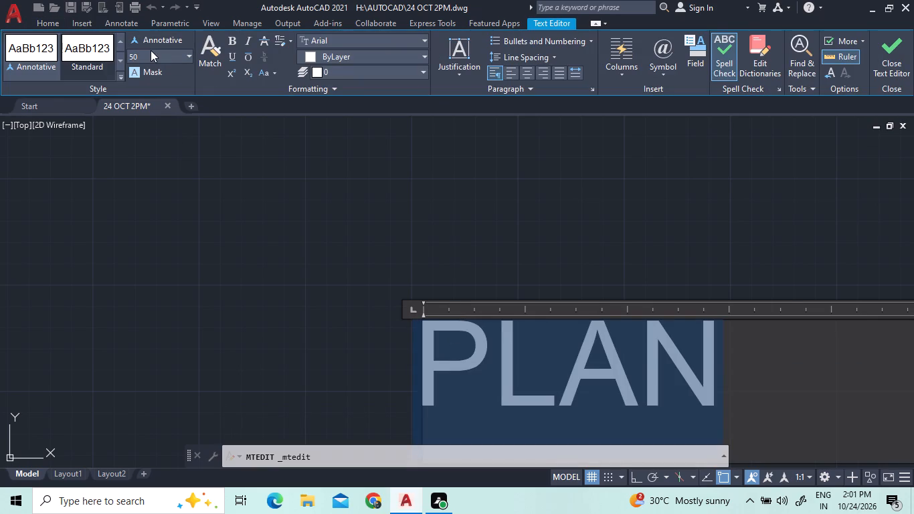
{"action": "left_click", "coordinate": [401, 258]}
{"action": "scroll", "coordinate": [401, 258], "scroll_direction": "down", "scroll_amount": 7}
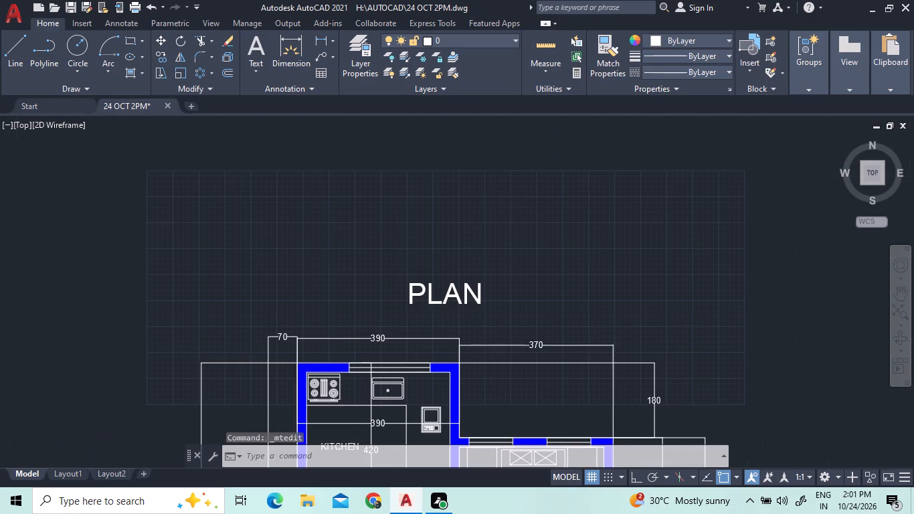
Save the drawing under its current file name.
{"action": "left_click", "coordinate": [67, 8]}
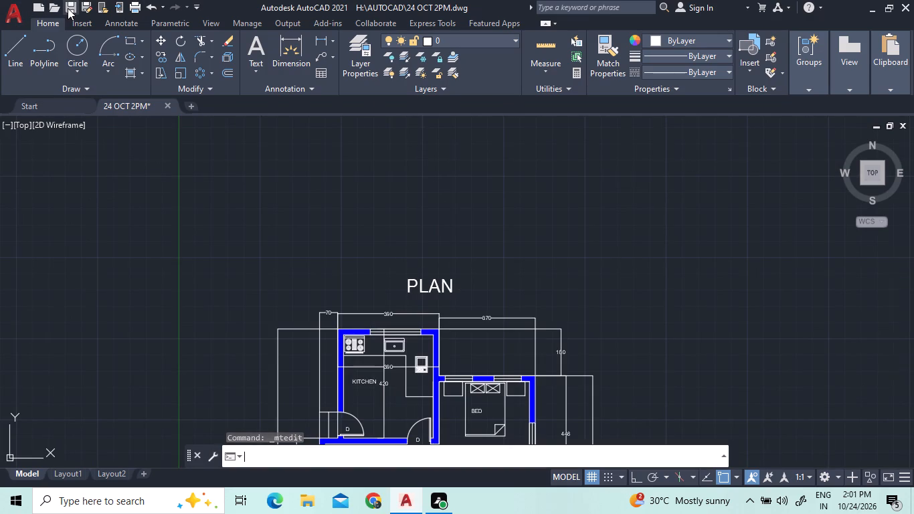
{"action": "left_click", "coordinate": [68, 8]}
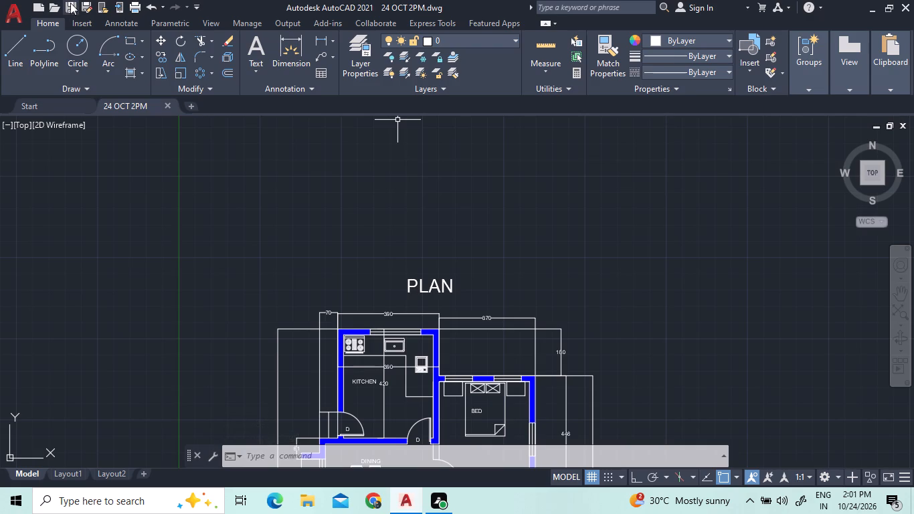
{"action": "left_click", "coordinate": [70, 3]}
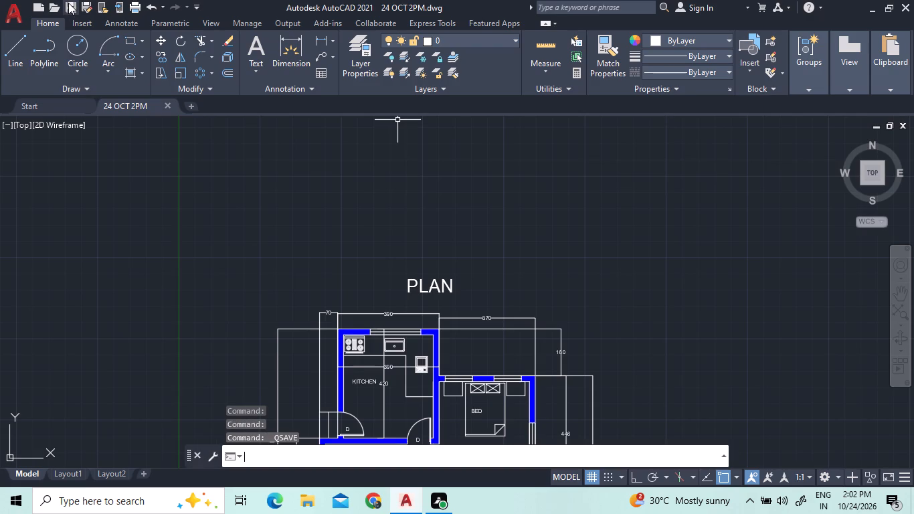
{"action": "left_click", "coordinate": [68, 3]}
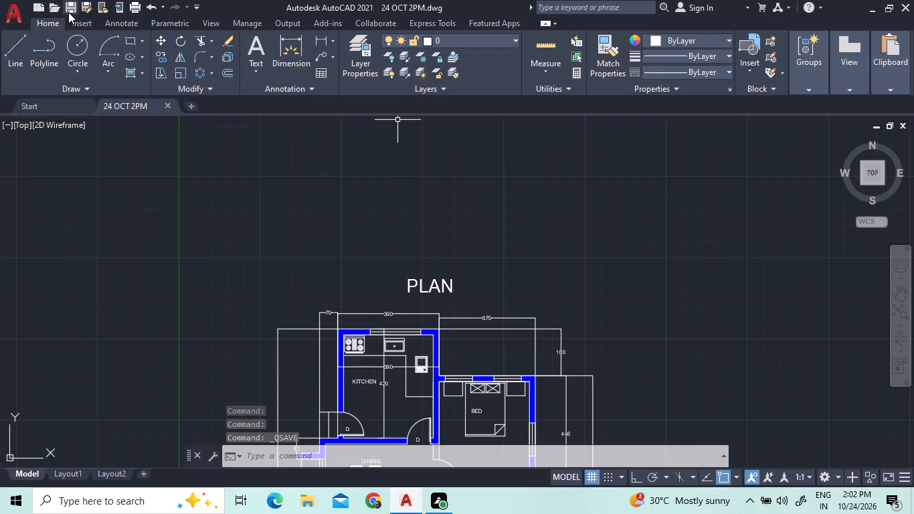
{"action": "left_click", "coordinate": [68, 12]}
{"action": "left_click", "coordinate": [68, 12]}
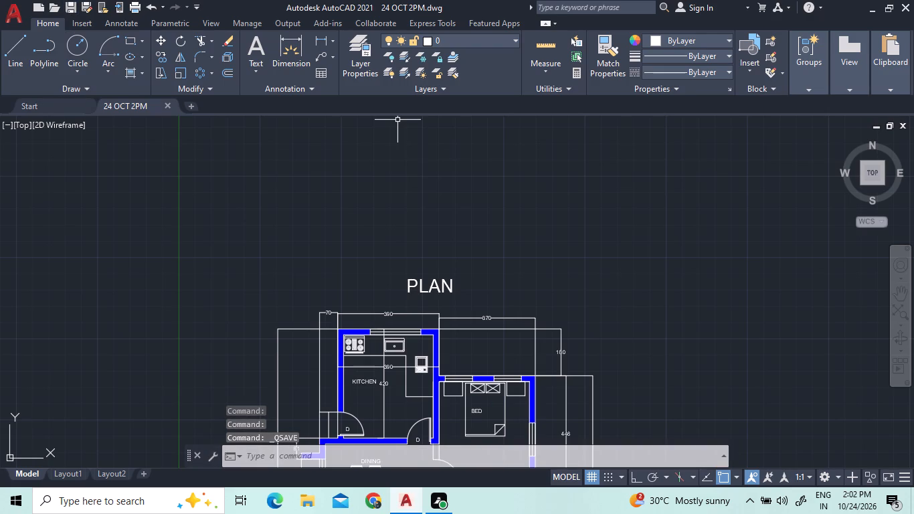
Trim the short line closing the end of the kitchen–bedroom wall, just above the upper bedroom's door.
{"action": "scroll", "coordinate": [108, 312], "scroll_direction": "down", "scroll_amount": 3}
{"action": "scroll", "coordinate": [124, 313], "scroll_direction": "up", "scroll_amount": 2}
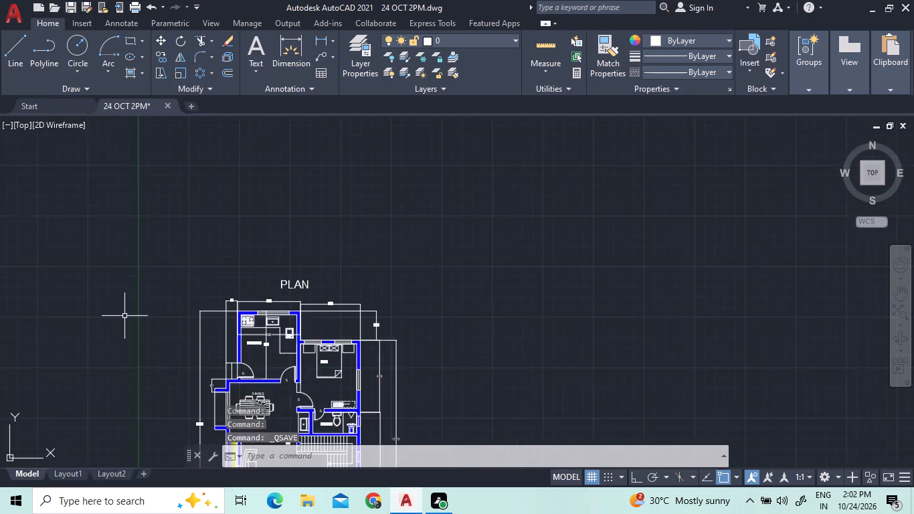
{"action": "scroll", "coordinate": [124, 316], "scroll_direction": "up", "scroll_amount": 1}
{"action": "scroll", "coordinate": [124, 316], "scroll_direction": "down", "scroll_amount": 2}
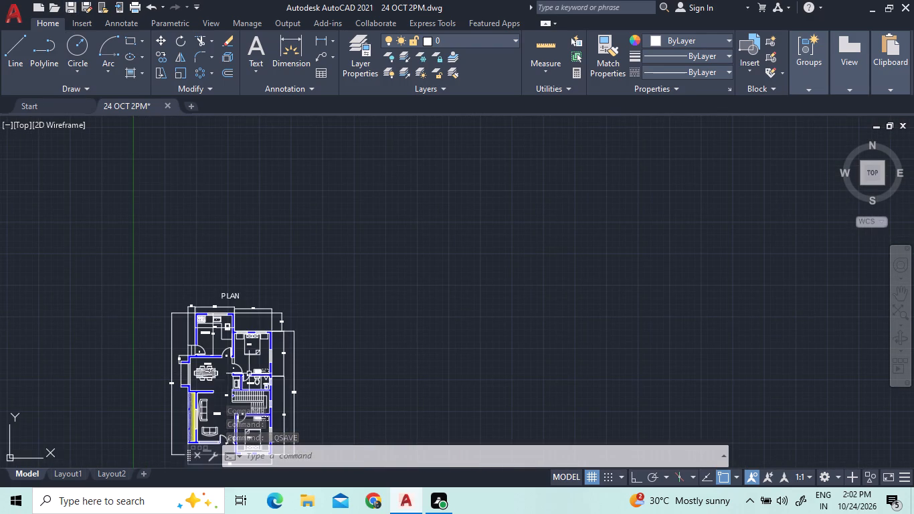
{"action": "scroll", "coordinate": [249, 373], "scroll_direction": "up", "scroll_amount": 2}
{"action": "middle_click", "coordinate": [249, 373]}
{"action": "scroll", "coordinate": [246, 360], "scroll_direction": "up", "scroll_amount": 2}
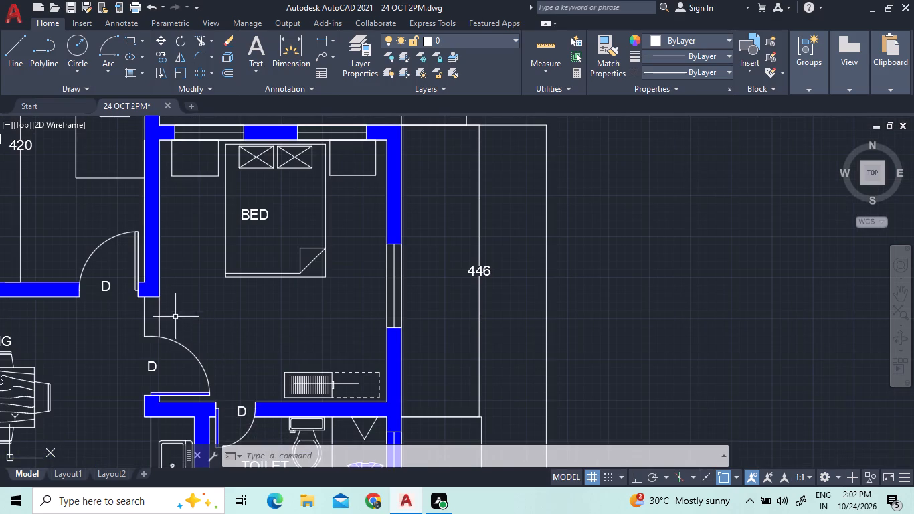
{"action": "scroll", "coordinate": [126, 305], "scroll_direction": "up", "scroll_amount": 2}
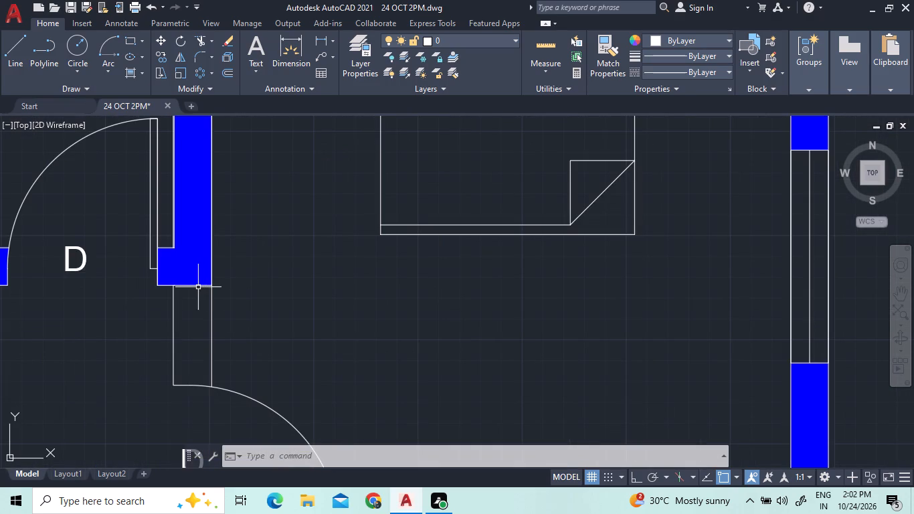
{"action": "left_click", "coordinate": [201, 45]}
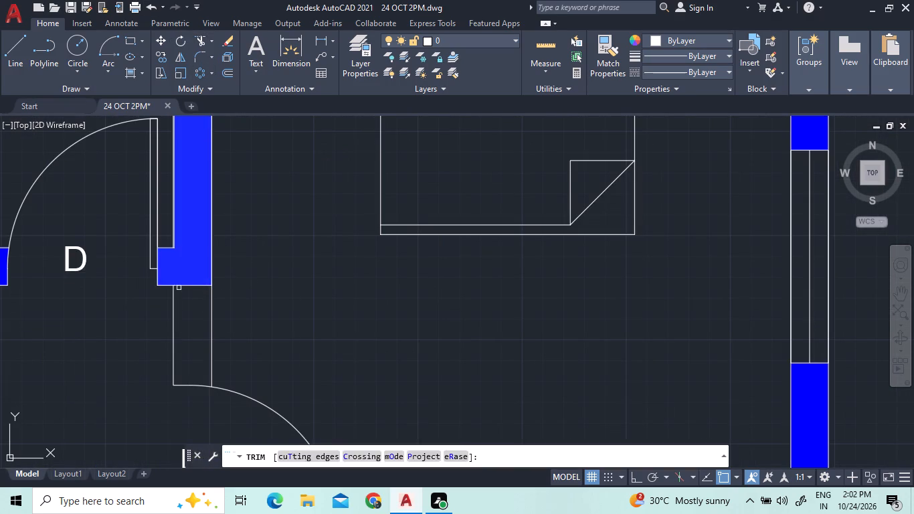
{"action": "left_click", "coordinate": [194, 287]}
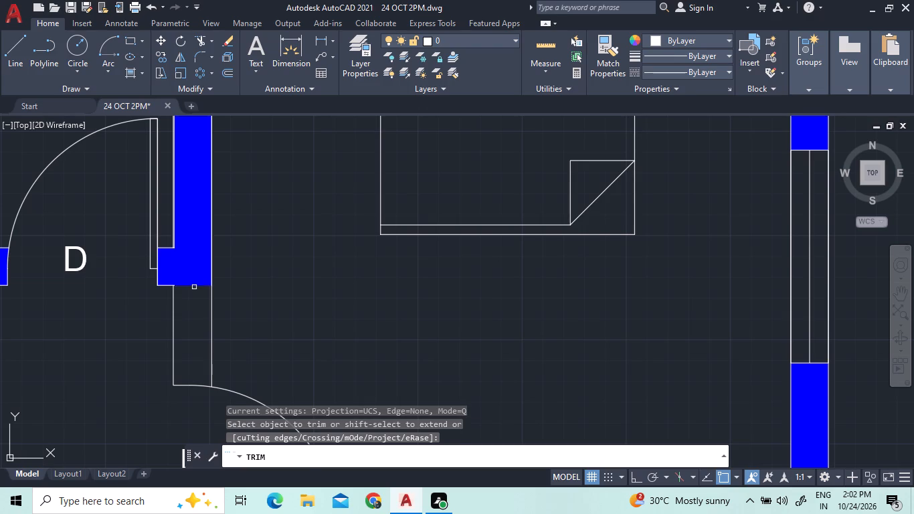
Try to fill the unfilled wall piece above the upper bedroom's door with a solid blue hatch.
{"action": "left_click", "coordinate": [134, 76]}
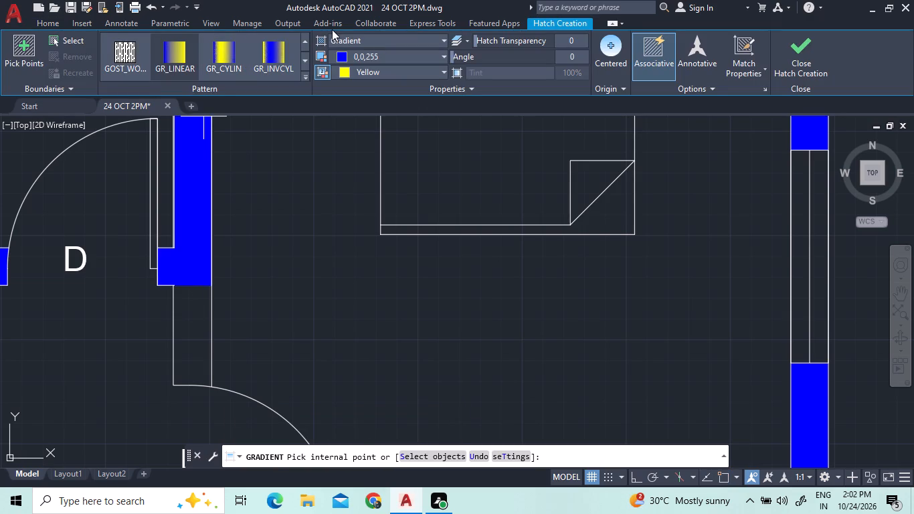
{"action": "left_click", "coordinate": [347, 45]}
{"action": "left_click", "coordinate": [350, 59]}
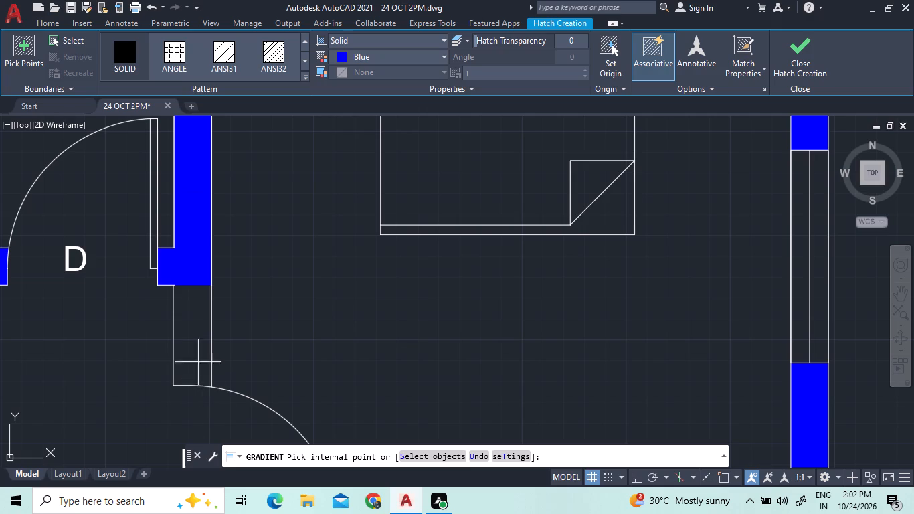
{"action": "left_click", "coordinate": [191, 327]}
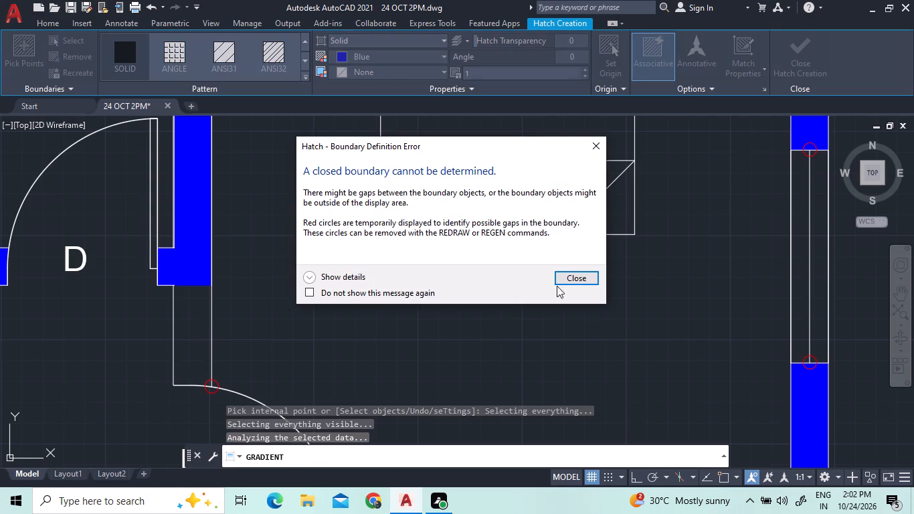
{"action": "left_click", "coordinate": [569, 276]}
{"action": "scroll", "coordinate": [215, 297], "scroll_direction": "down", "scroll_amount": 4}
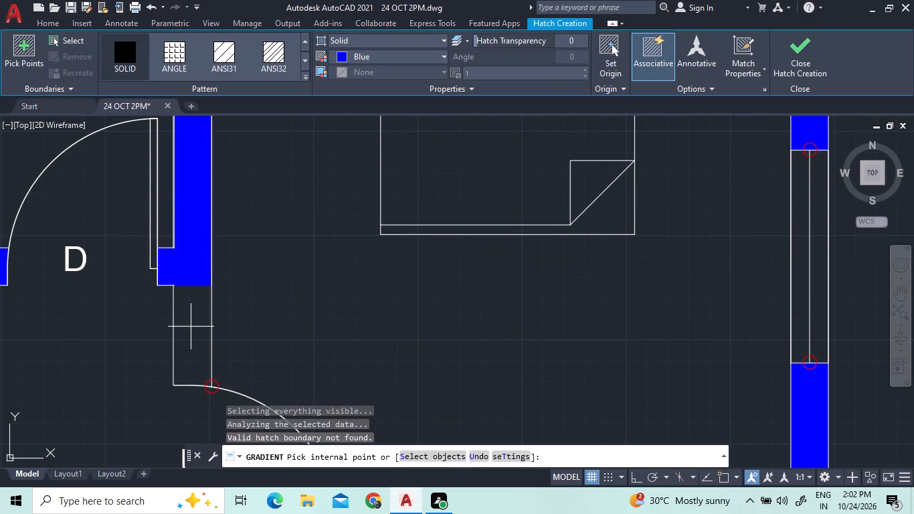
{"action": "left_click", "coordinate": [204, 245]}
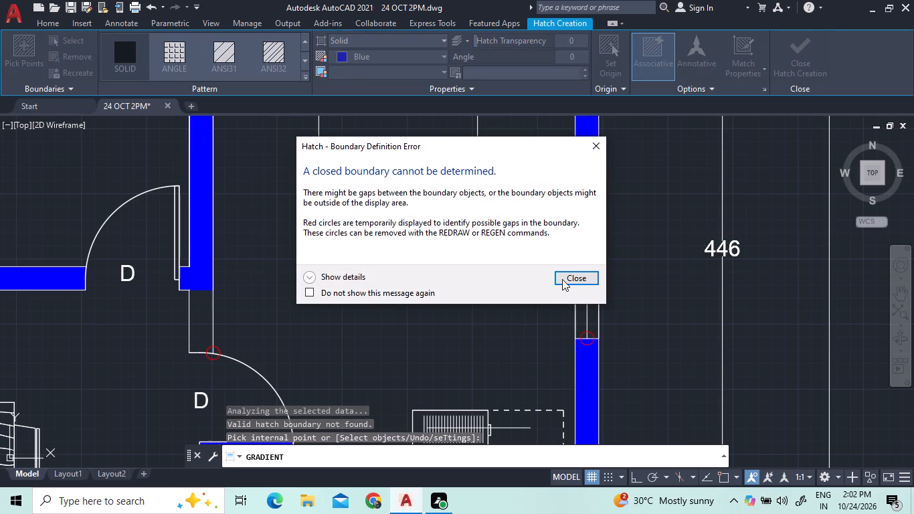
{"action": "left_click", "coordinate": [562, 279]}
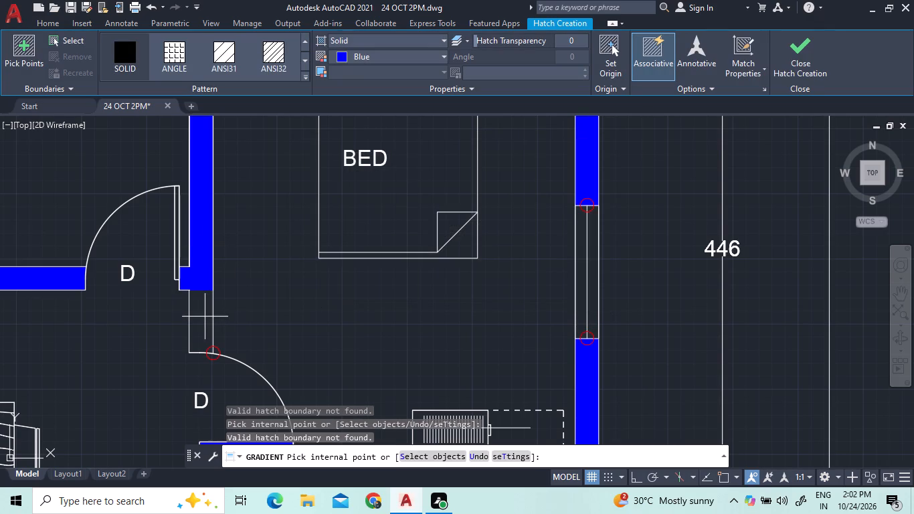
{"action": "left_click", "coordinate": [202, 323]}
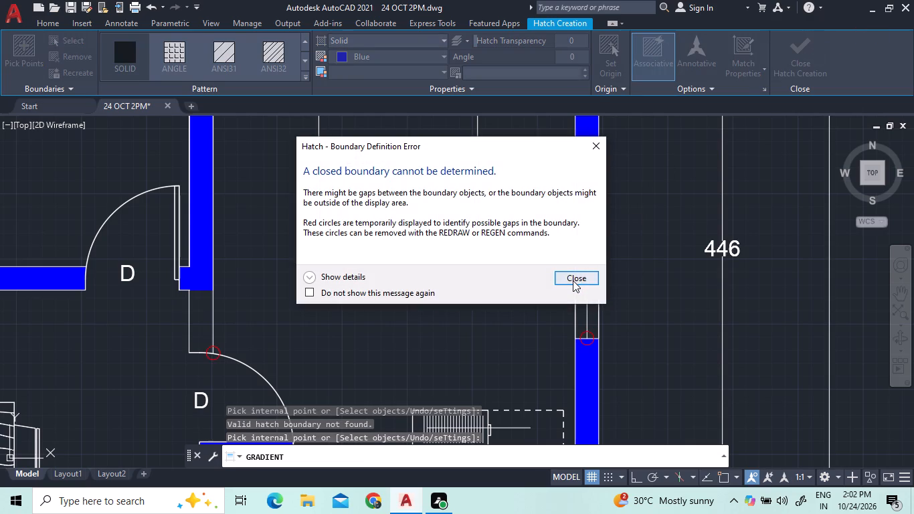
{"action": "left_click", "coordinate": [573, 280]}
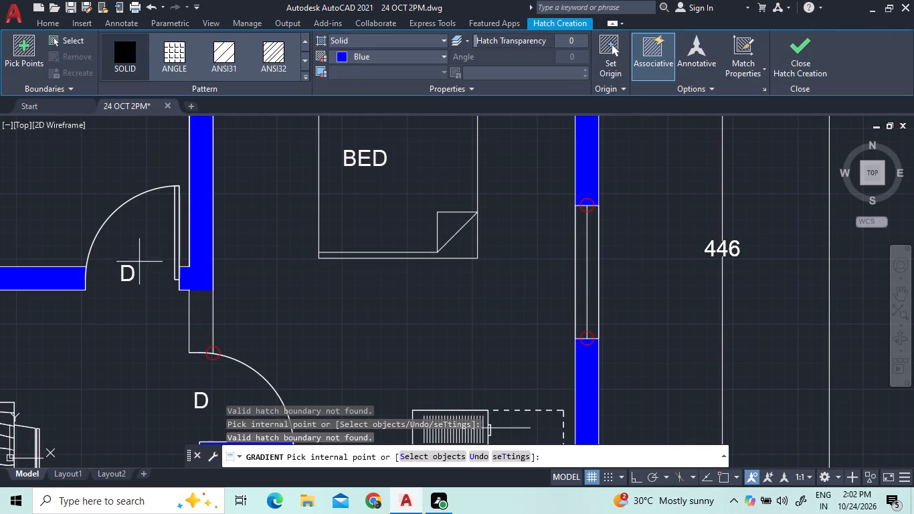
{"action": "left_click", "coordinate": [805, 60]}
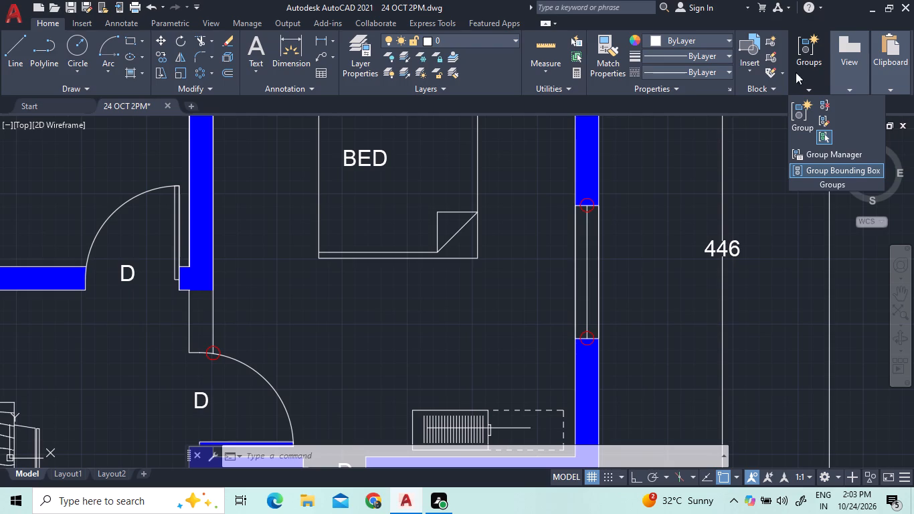
Save the drawing again with the whole upper part of the plan in view.
{"action": "scroll", "coordinate": [634, 353], "scroll_direction": "down", "scroll_amount": 3}
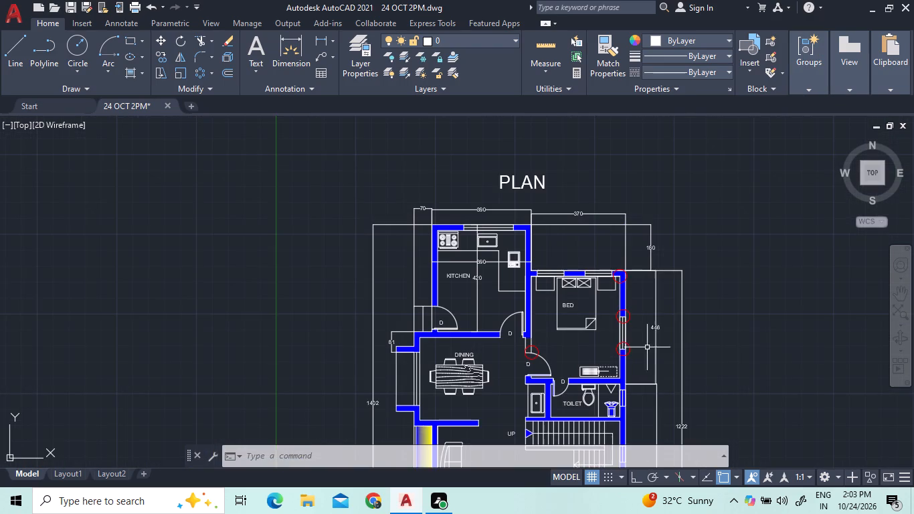
{"action": "middle_click_drag", "start_coordinate": [662, 333], "coordinate": [464, 319]}
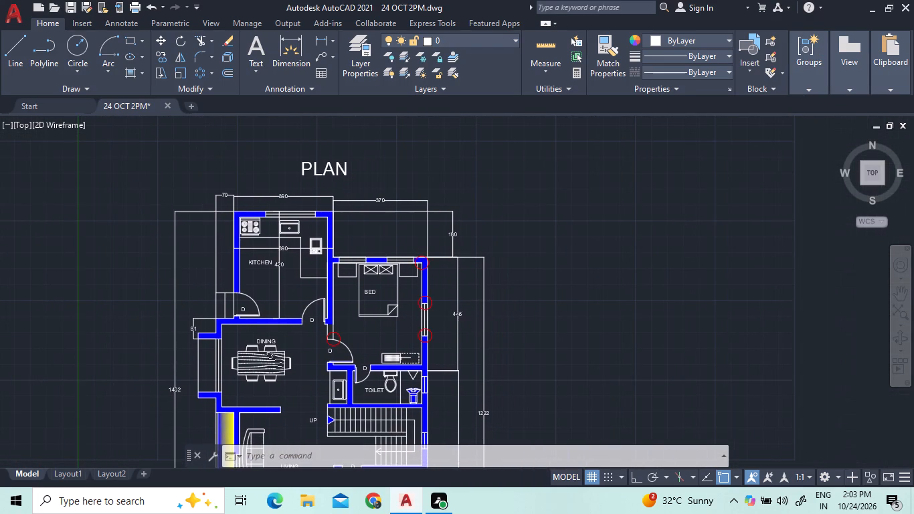
{"action": "scroll", "coordinate": [464, 319], "scroll_direction": "up", "scroll_amount": 1}
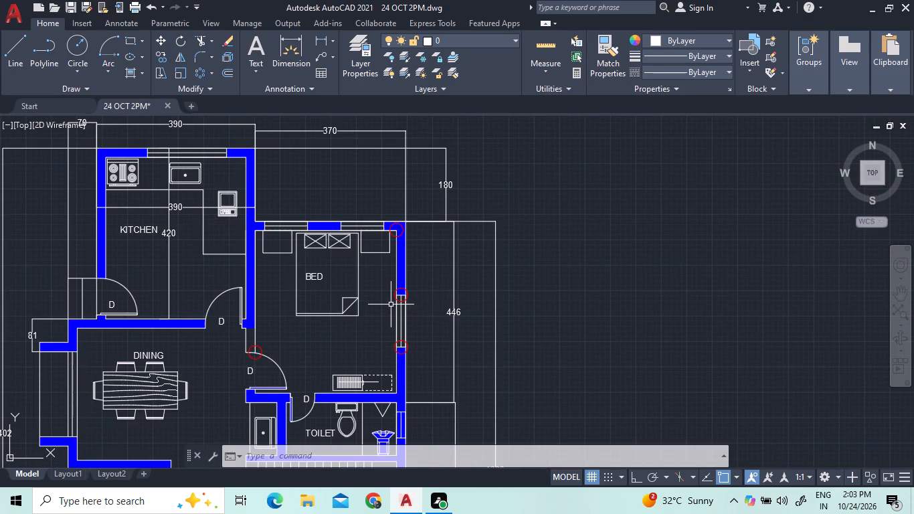
{"action": "middle_click_drag", "start_coordinate": [394, 302], "coordinate": [455, 333]}
{"action": "scroll", "coordinate": [455, 333], "scroll_direction": "up", "scroll_amount": 1}
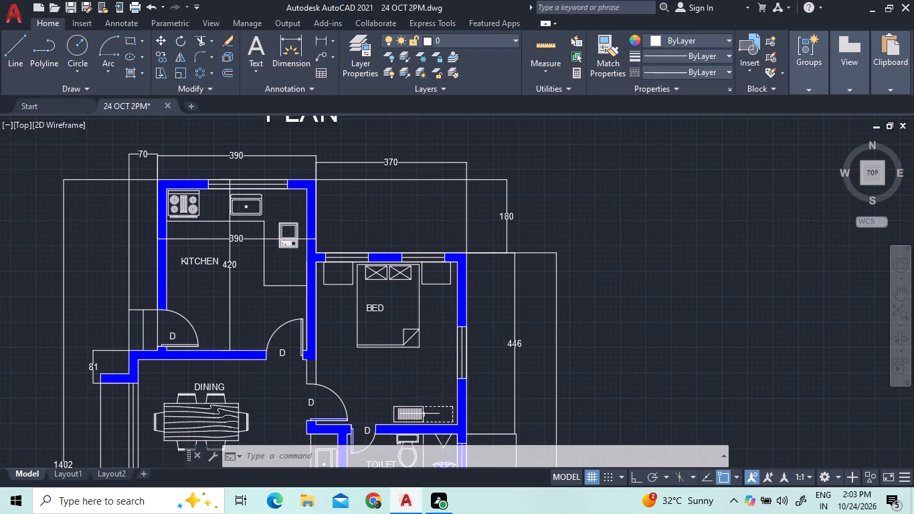
{"action": "scroll", "coordinate": [455, 333], "scroll_direction": "down", "scroll_amount": 2}
{"action": "left_click", "coordinate": [70, 0]}
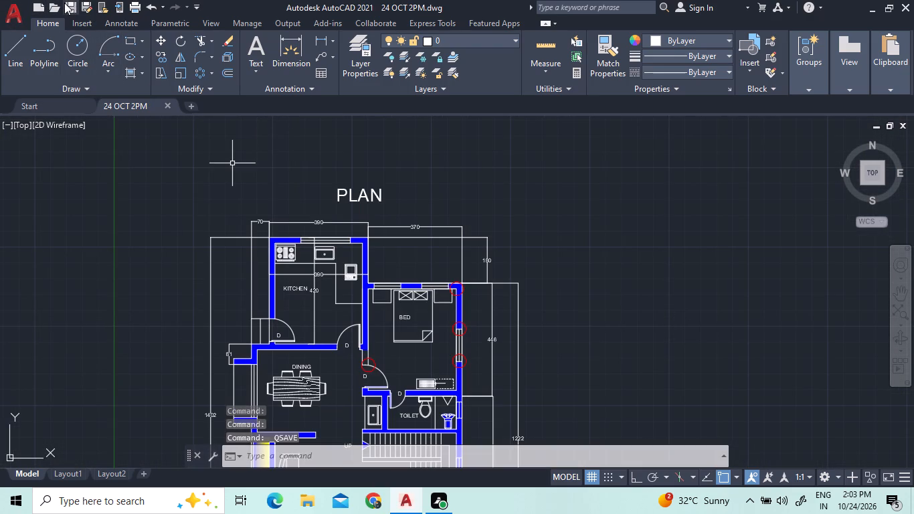
{"action": "left_click", "coordinate": [69, 8]}
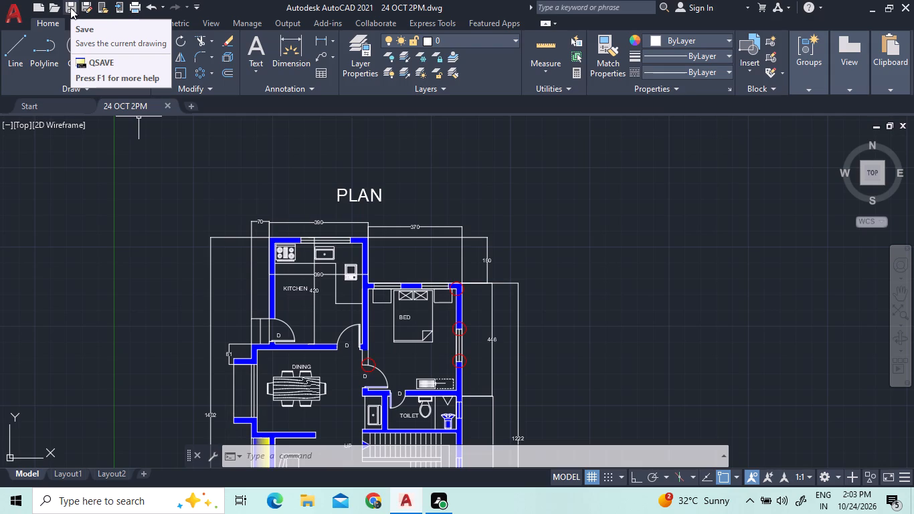
{"action": "left_click", "coordinate": [70, 7]}
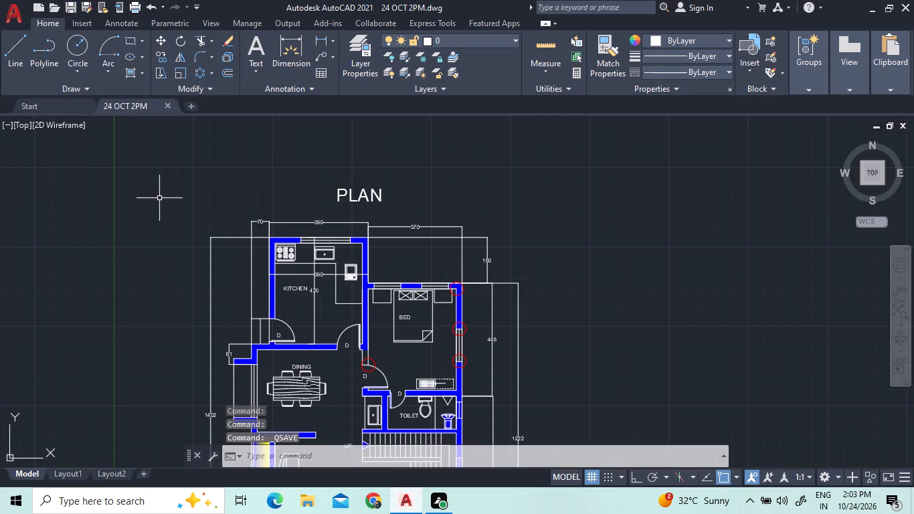